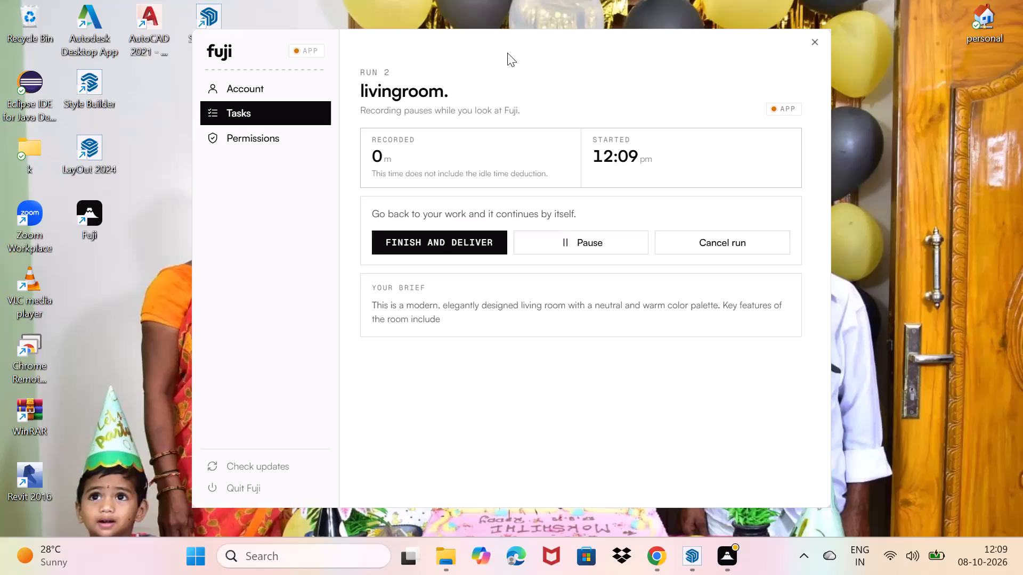
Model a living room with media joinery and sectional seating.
Switch to the SketchUp window with the untitled model.
click(115, 253)
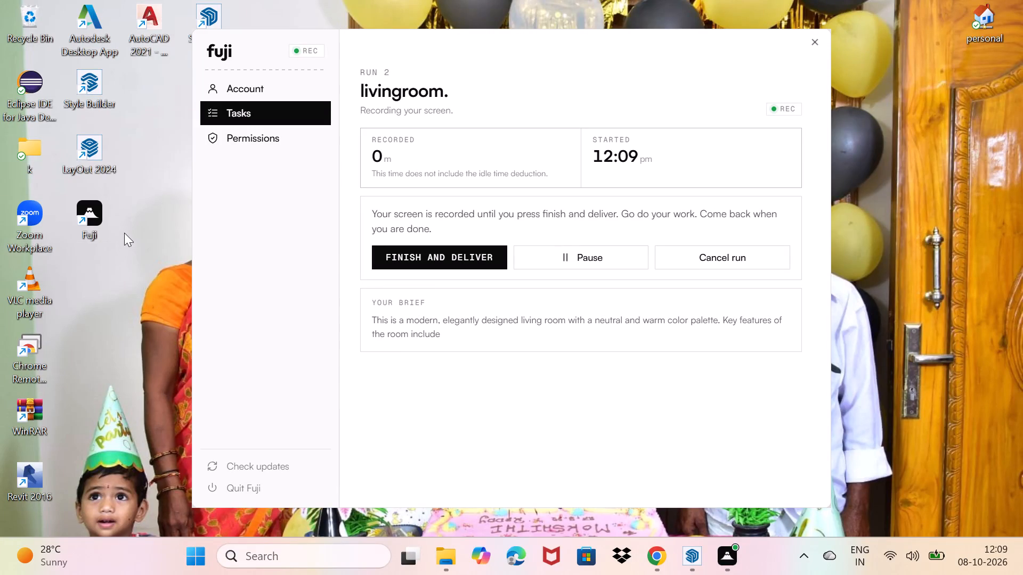
click(688, 560)
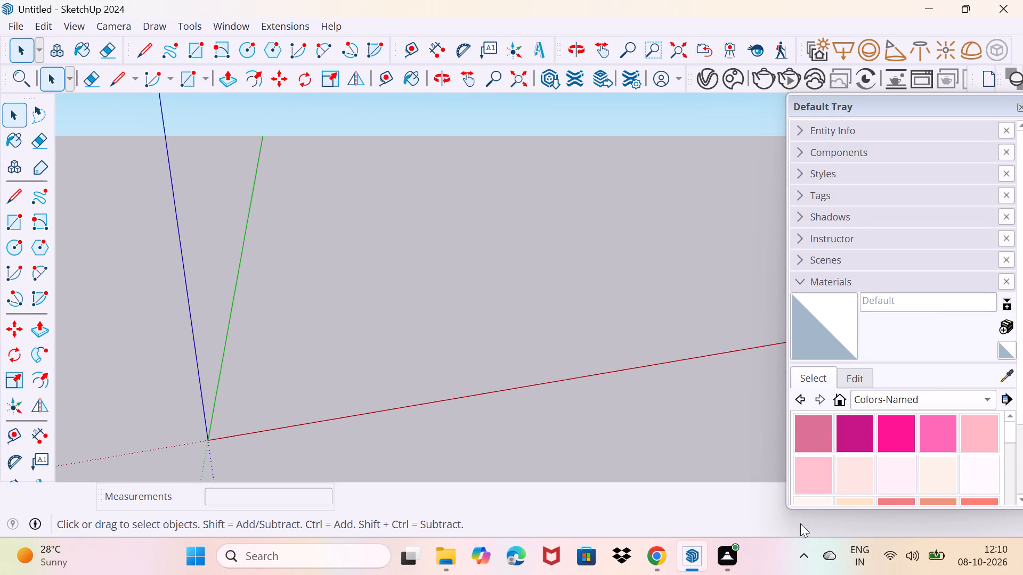
Shorten the floating Default Tray at its lower and upper edges so it sits just below the toolbars.
drag(795, 508, 815, 472)
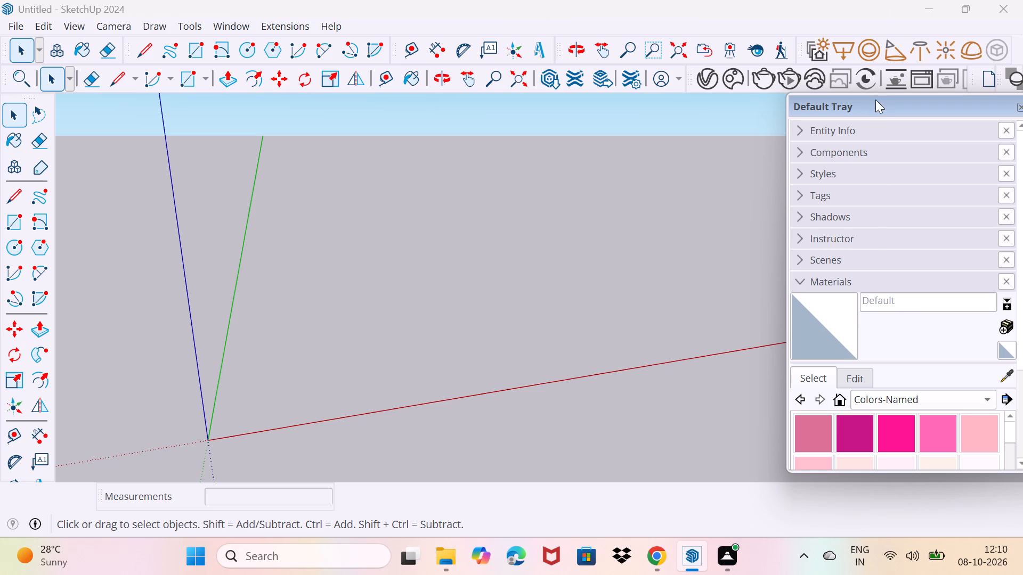
drag(885, 92, 895, 100)
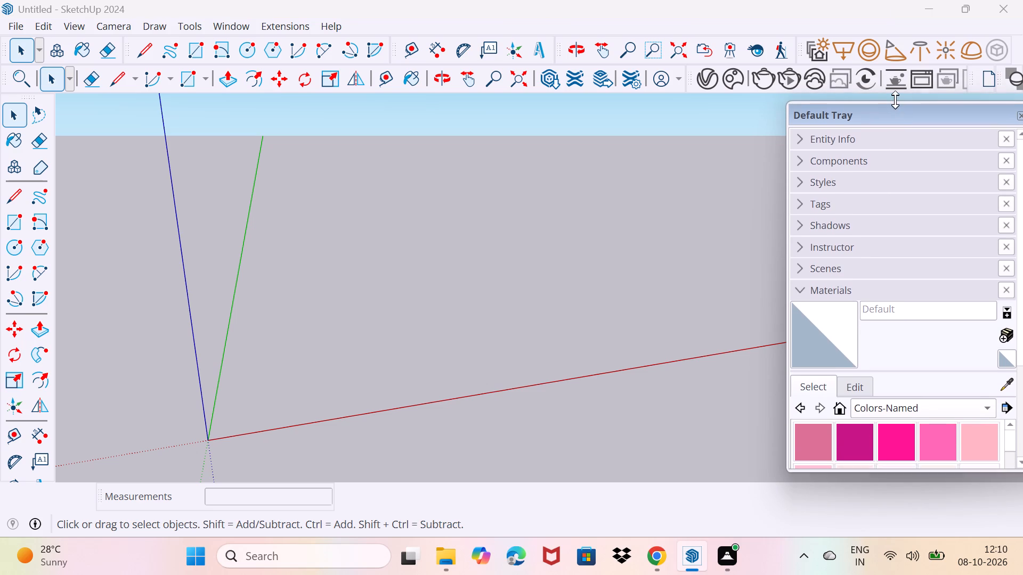
drag(895, 100, 896, 99)
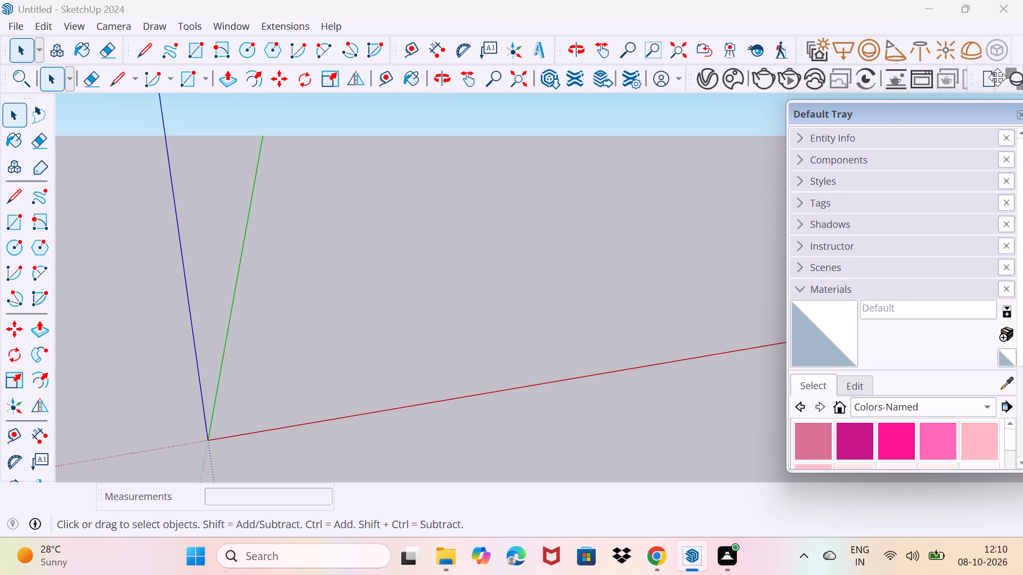
Detach and close the V-Ray Utilities, Trimble and Construction toolbars.
drag(998, 77, 489, 202)
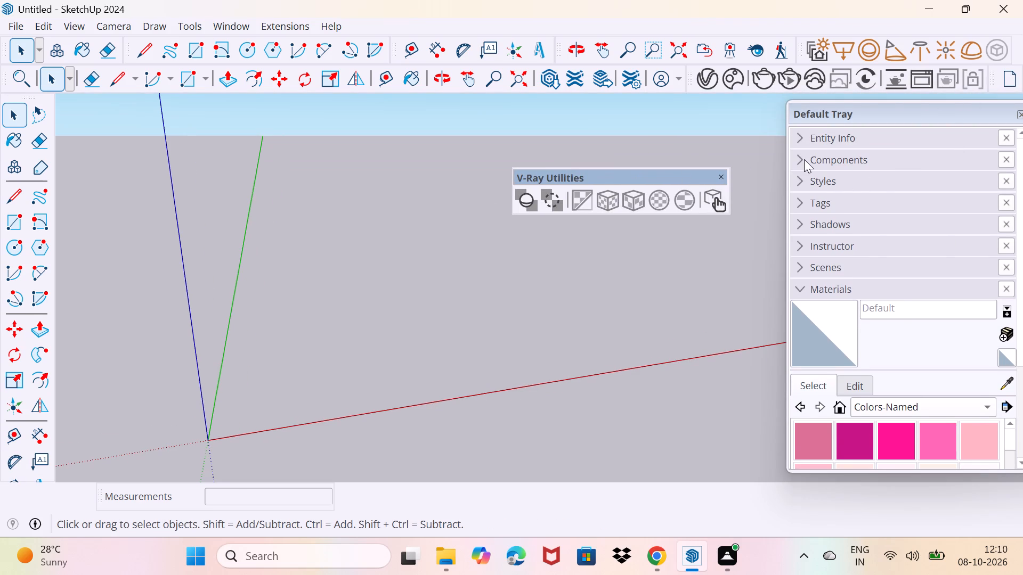
click(720, 176)
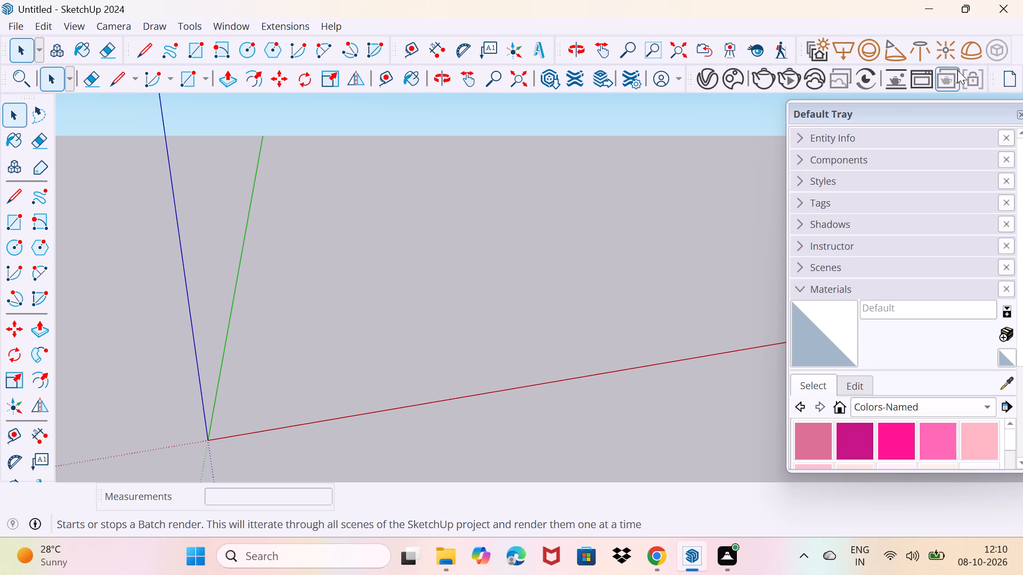
drag(990, 79, 510, 220)
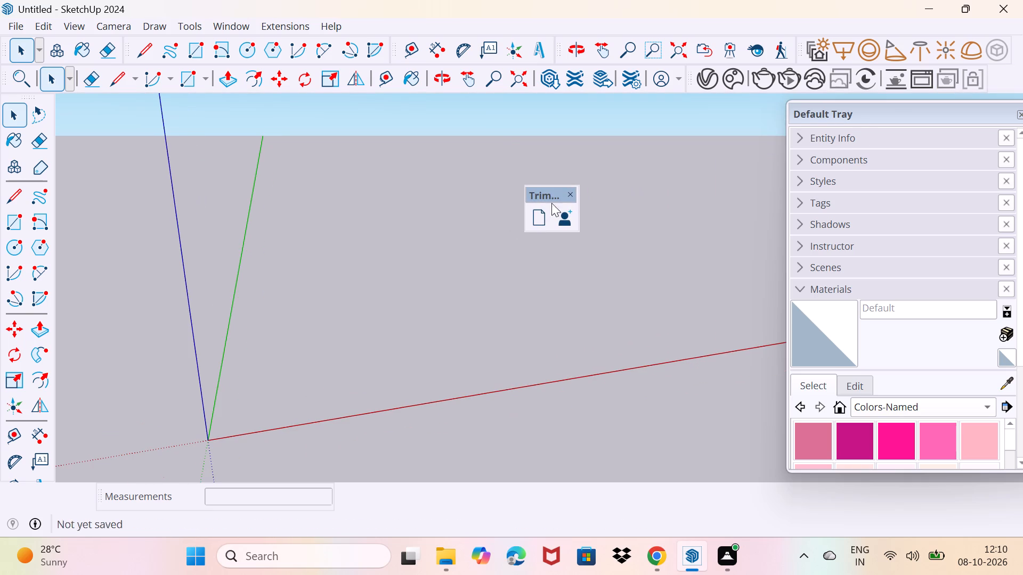
click(574, 194)
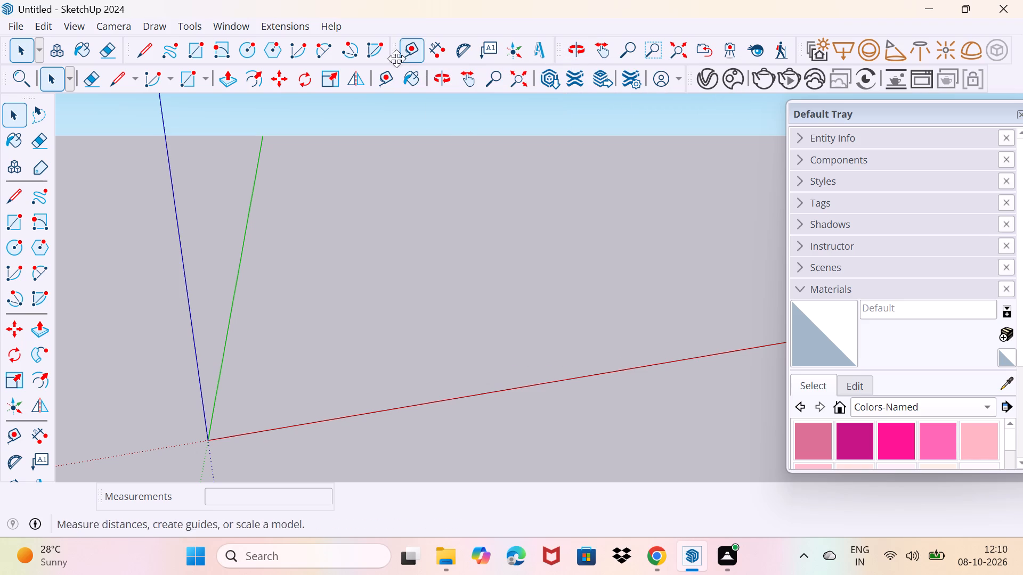
drag(394, 56, 272, 201)
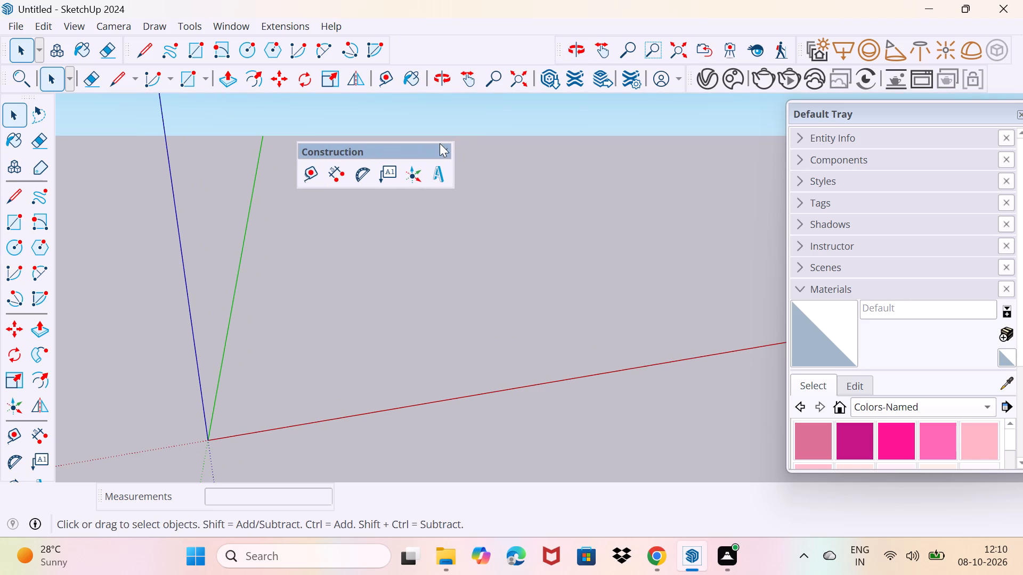
click(447, 150)
Shift the camera navigation and V-Ray Lights toolbars along the first row to close the gap beside the drawing tools.
drag(561, 53, 524, 57)
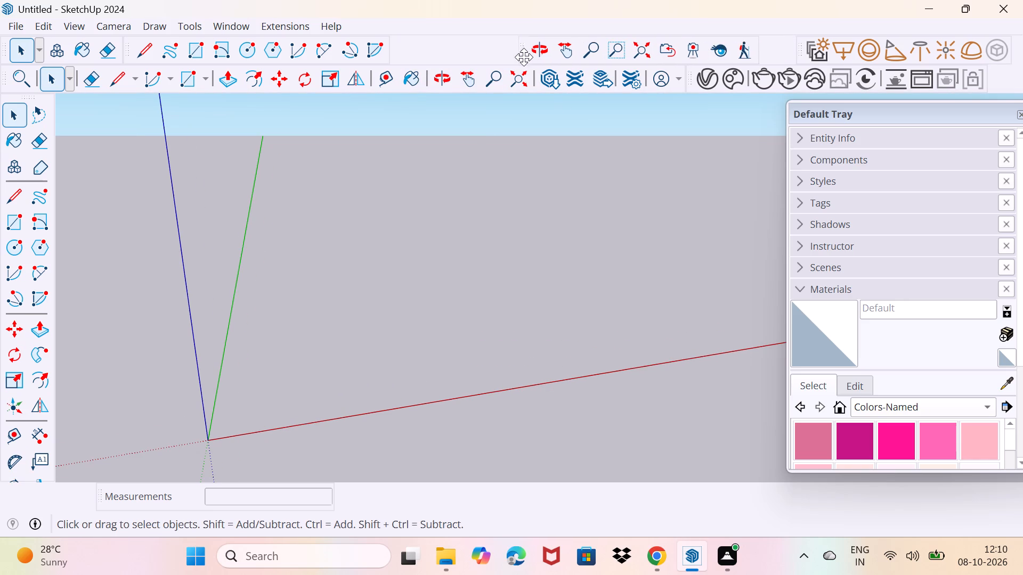
drag(524, 57, 401, 60)
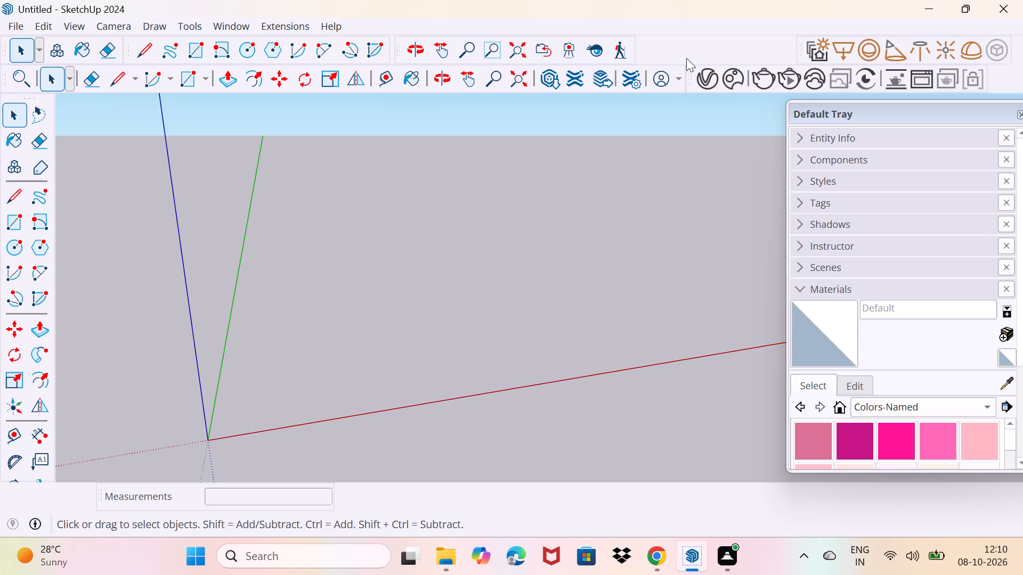
drag(800, 49, 635, 61)
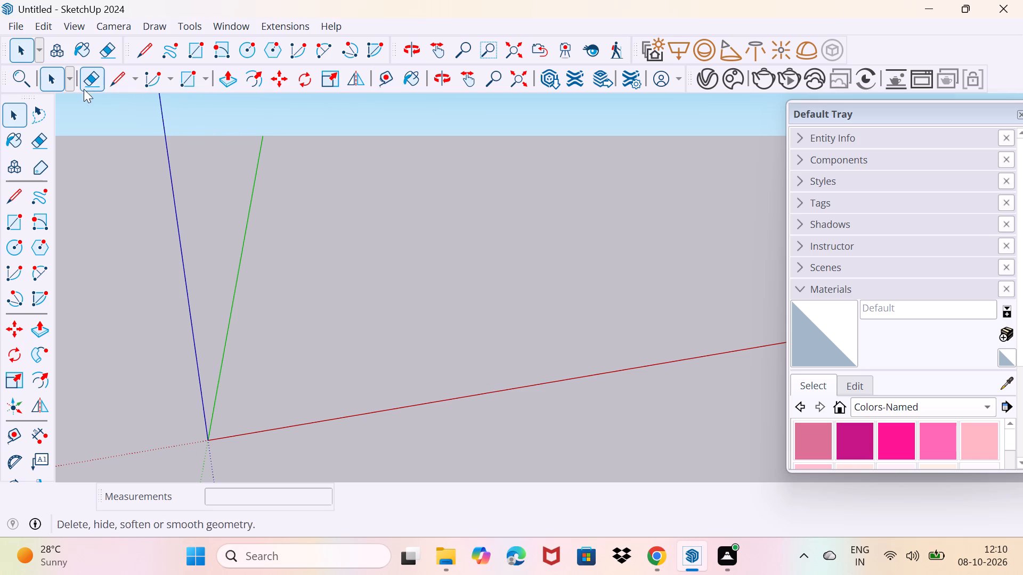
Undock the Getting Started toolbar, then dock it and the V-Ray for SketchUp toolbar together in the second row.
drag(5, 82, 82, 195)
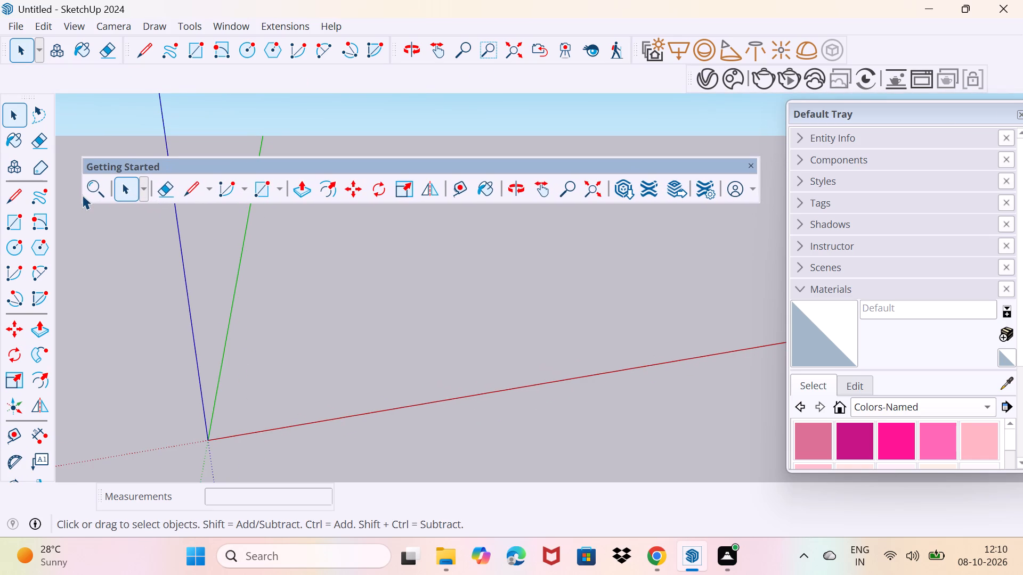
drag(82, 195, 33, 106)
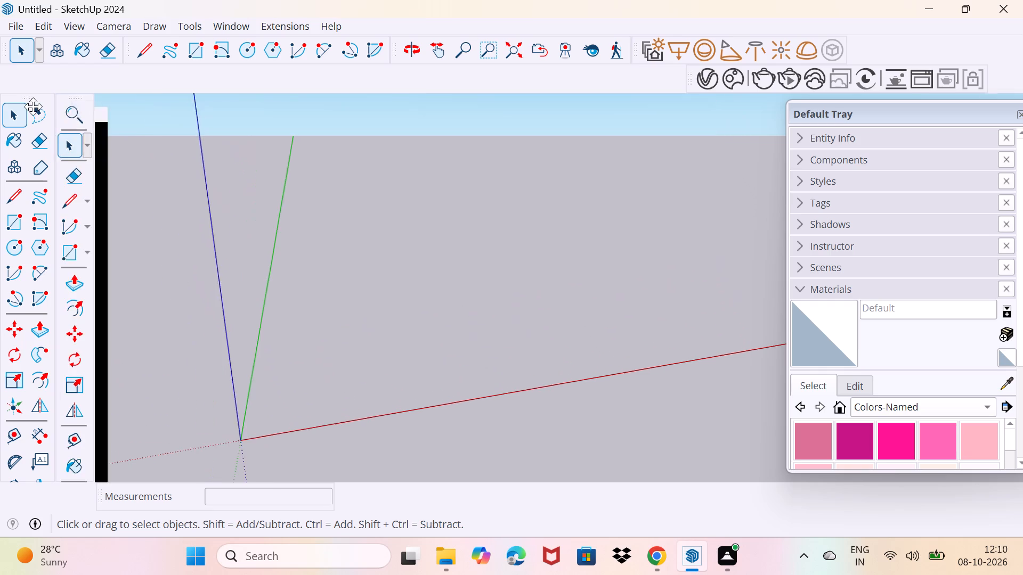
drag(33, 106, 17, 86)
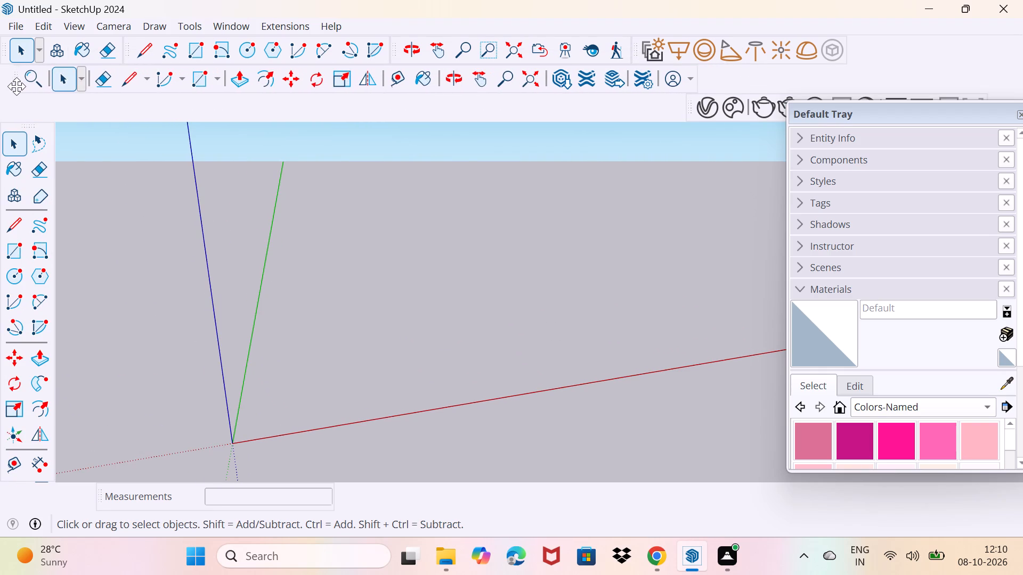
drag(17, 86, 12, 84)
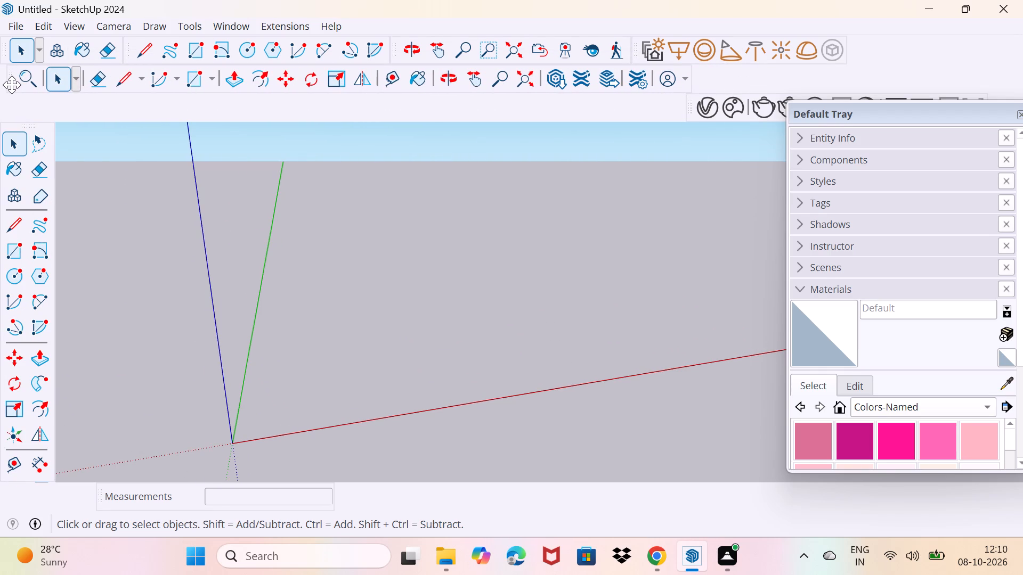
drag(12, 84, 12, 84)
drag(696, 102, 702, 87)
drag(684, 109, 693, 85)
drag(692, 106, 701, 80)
Reposition the floating Default Tray below the toolbars and widen it slightly.
drag(906, 109, 908, 100)
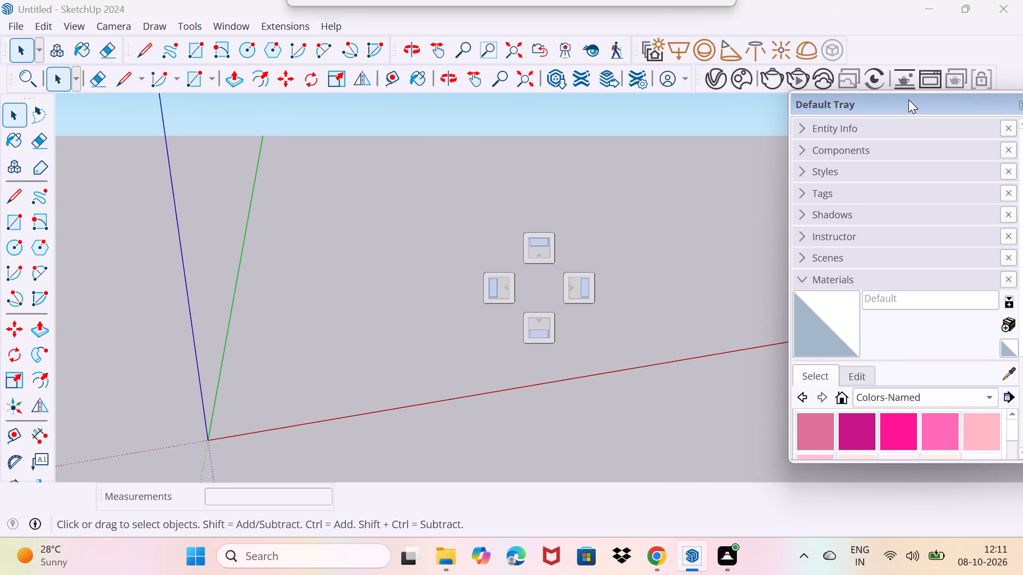
drag(908, 100, 895, 102)
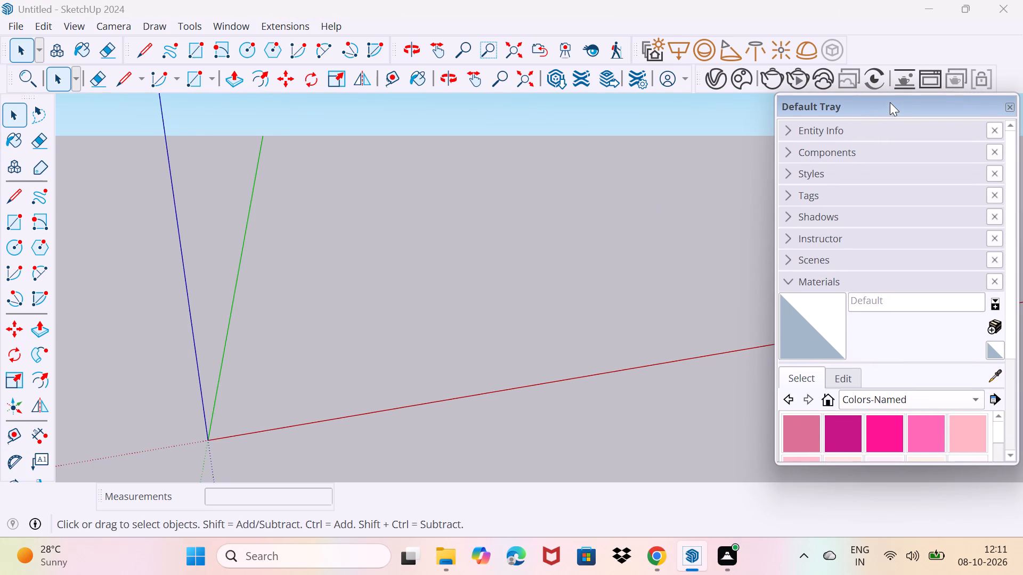
drag(890, 102, 900, 113)
drag(871, 124, 878, 119)
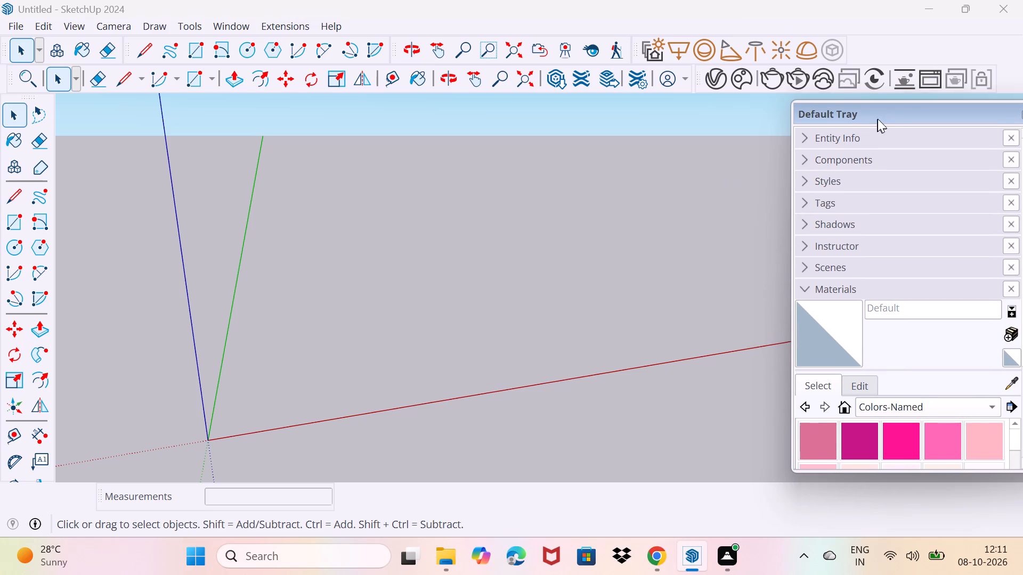
drag(878, 119, 892, 117)
drag(849, 103, 819, 113)
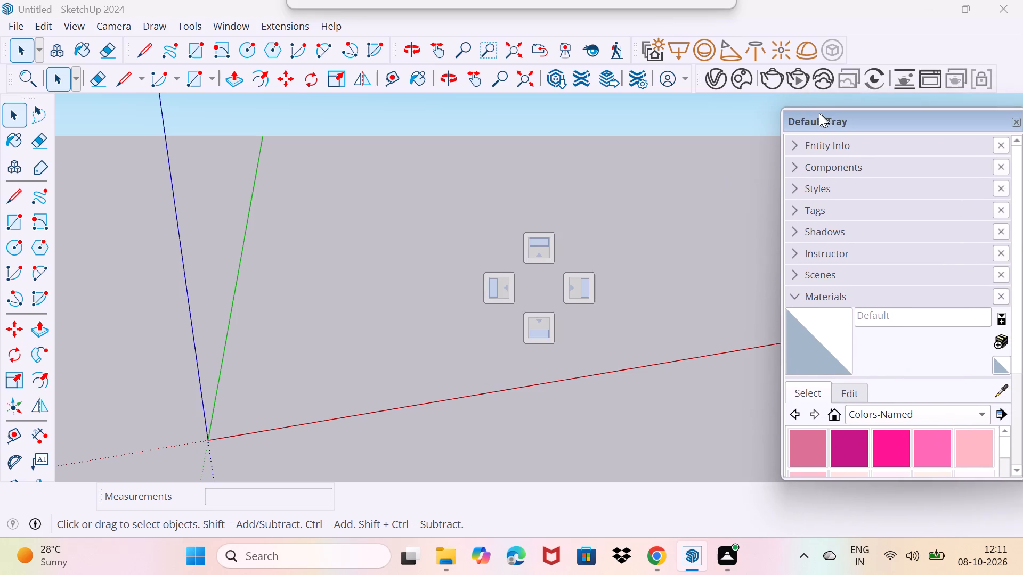
drag(819, 113, 801, 120)
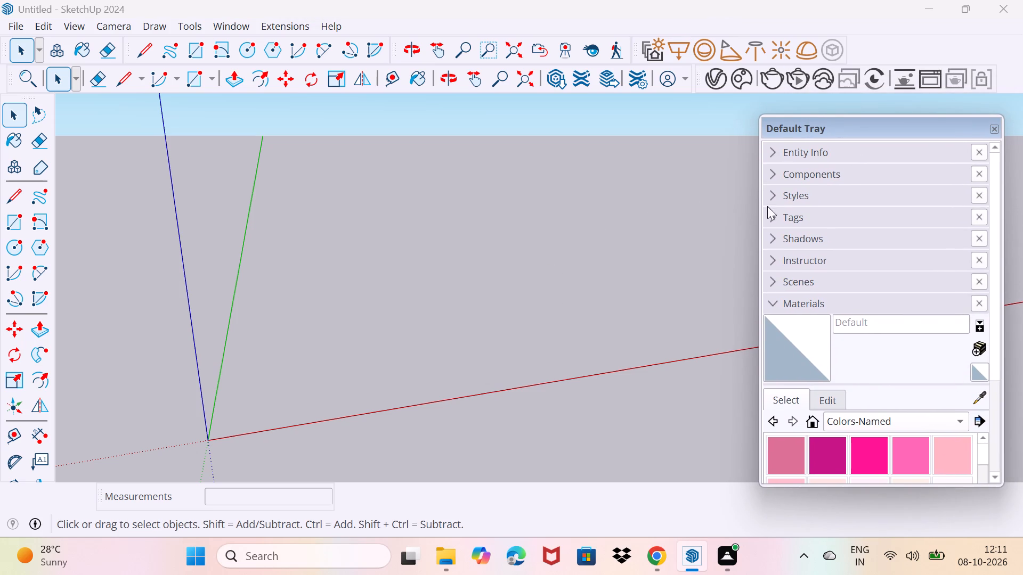
drag(759, 242, 736, 247)
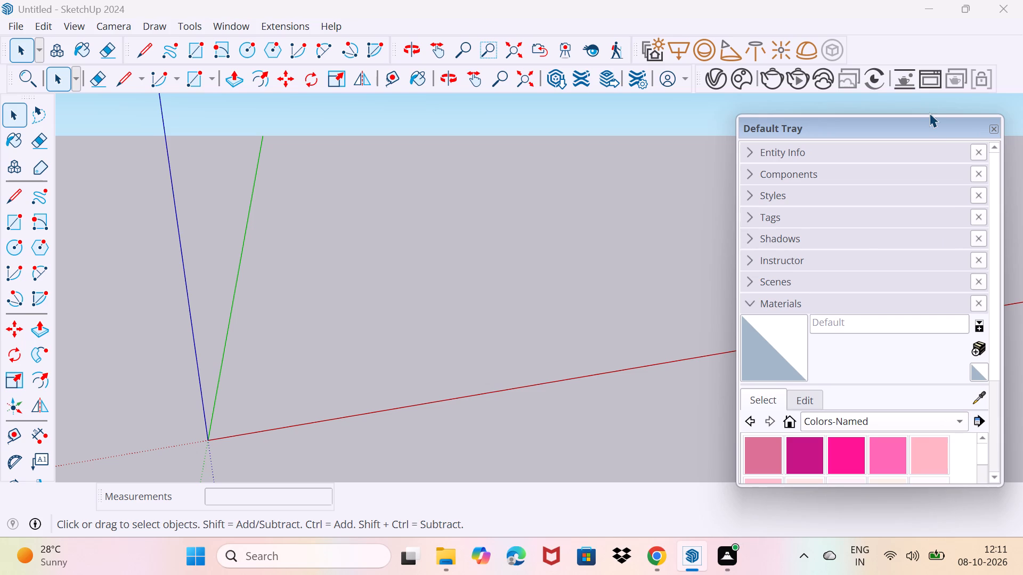
drag(923, 118, 952, 97)
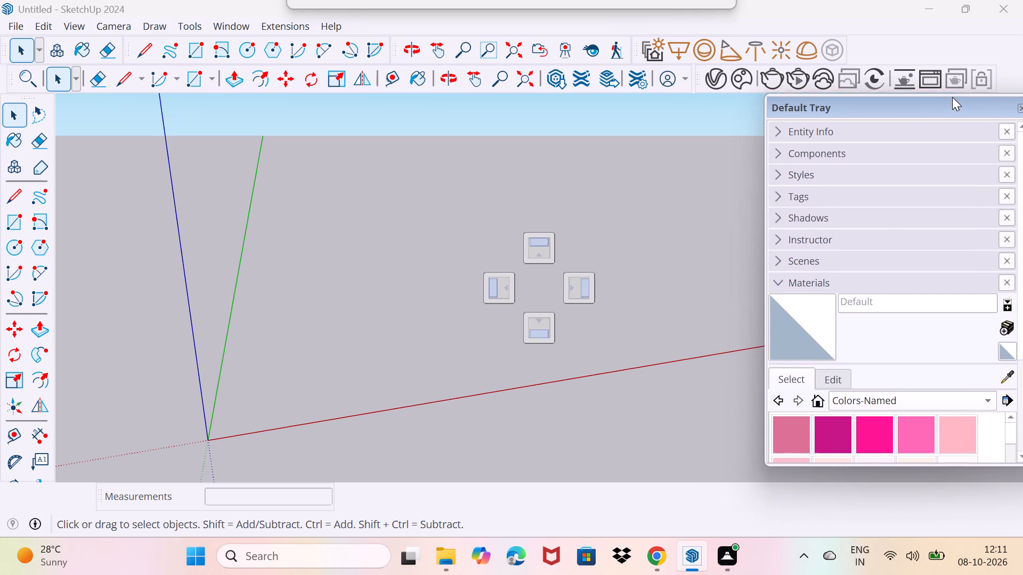
drag(952, 97, 956, 110)
Undock the V-Ray for SketchUp and V-Ray Lights toolbars so they float over the drawing area.
drag(701, 78, 599, 142)
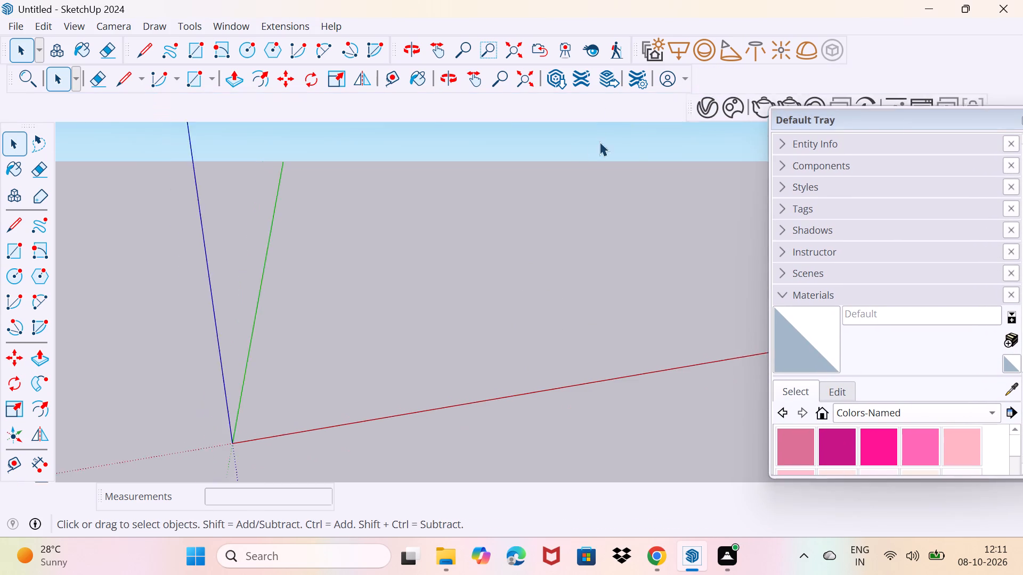
drag(599, 142, 361, 135)
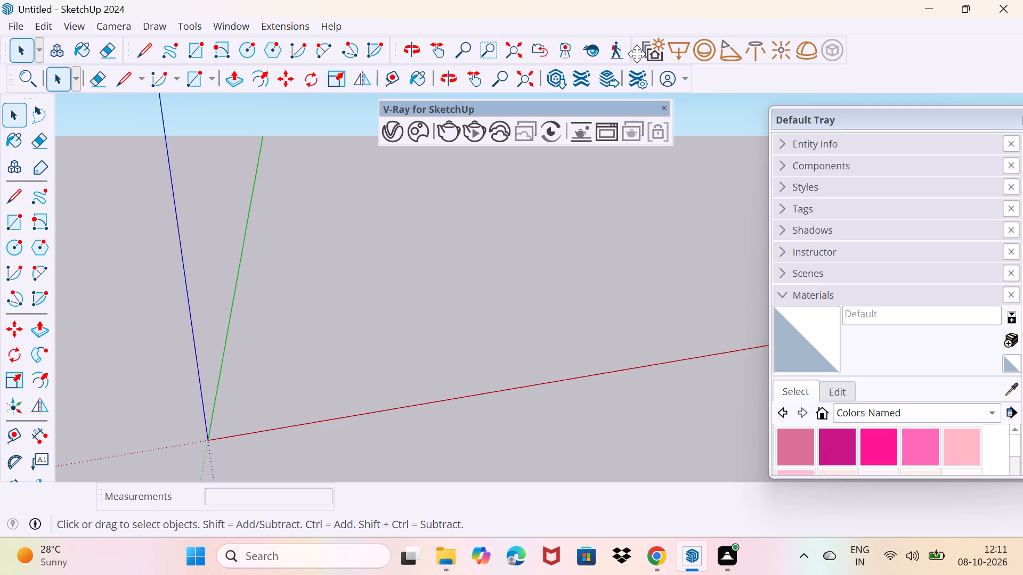
drag(637, 54, 499, 177)
drag(846, 114, 856, 84)
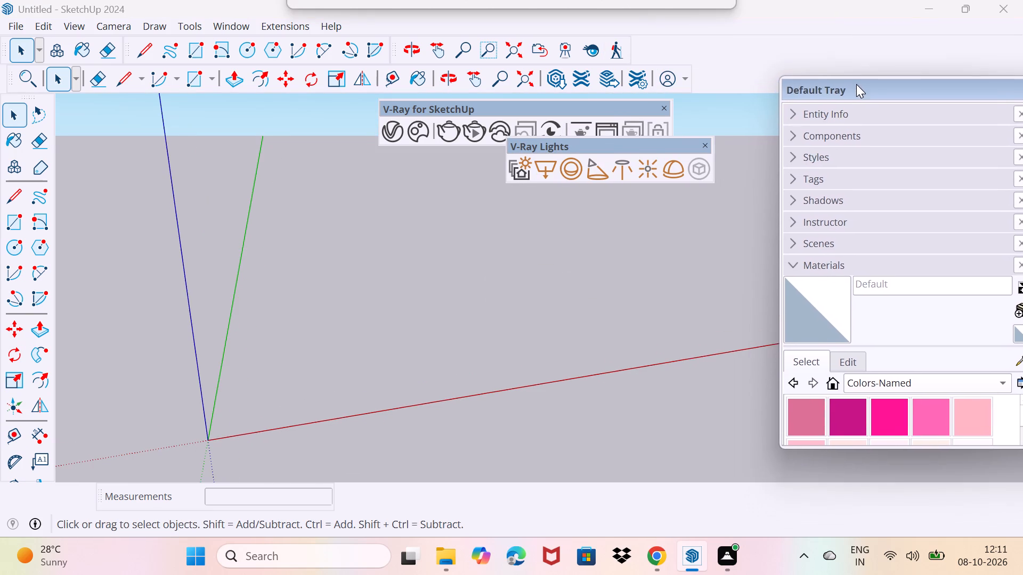
drag(856, 84, 857, 117)
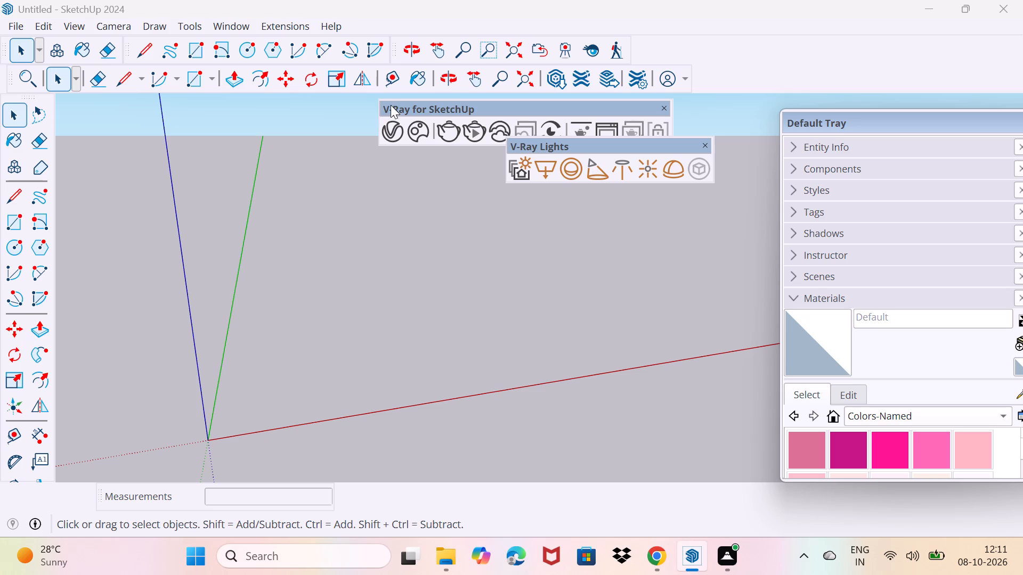
Dock V-Ray for SketchUp after the Getting Started toolbar and V-Ray Lights after the camera tools in the first row.
drag(381, 109, 517, 54)
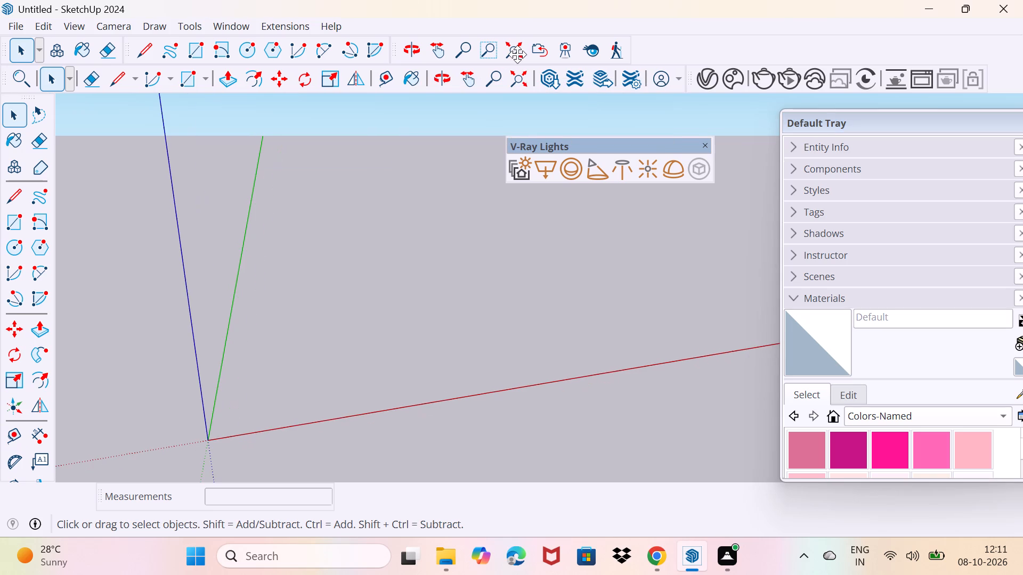
drag(517, 54, 543, 46)
drag(506, 144, 565, 59)
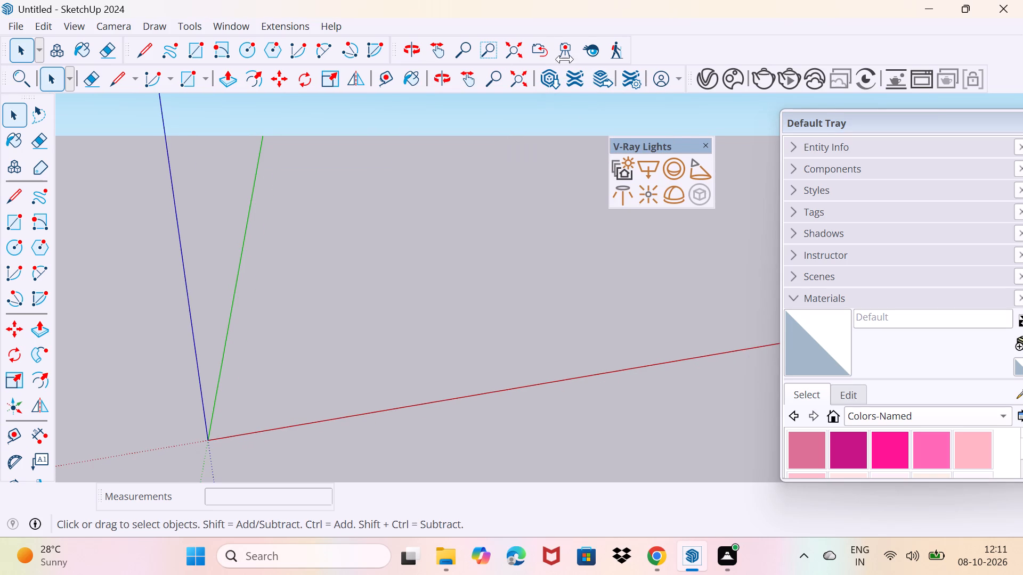
drag(565, 59, 584, 59)
click(623, 142)
drag(623, 142, 648, 95)
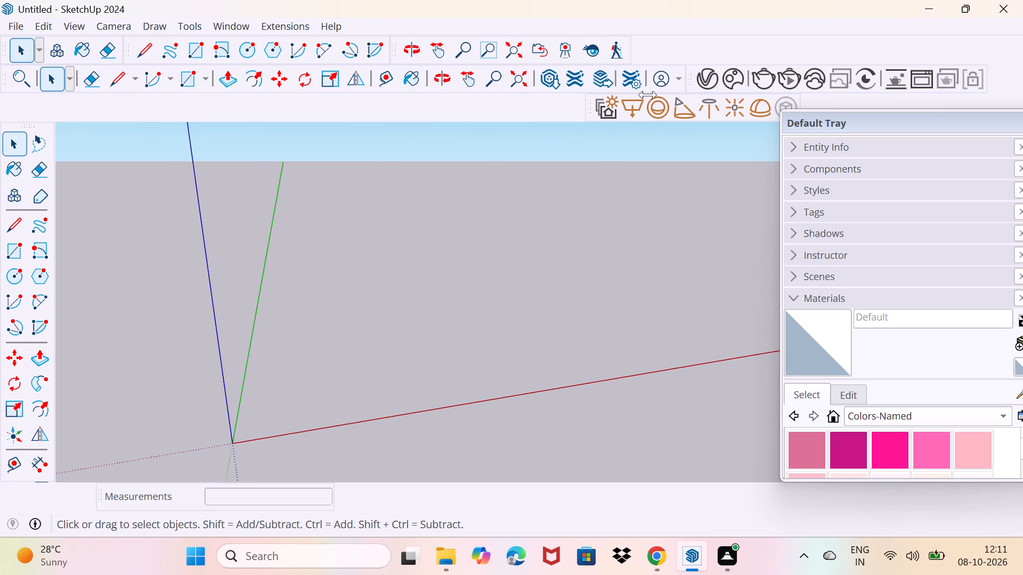
drag(648, 95, 649, 87)
drag(590, 110, 636, 39)
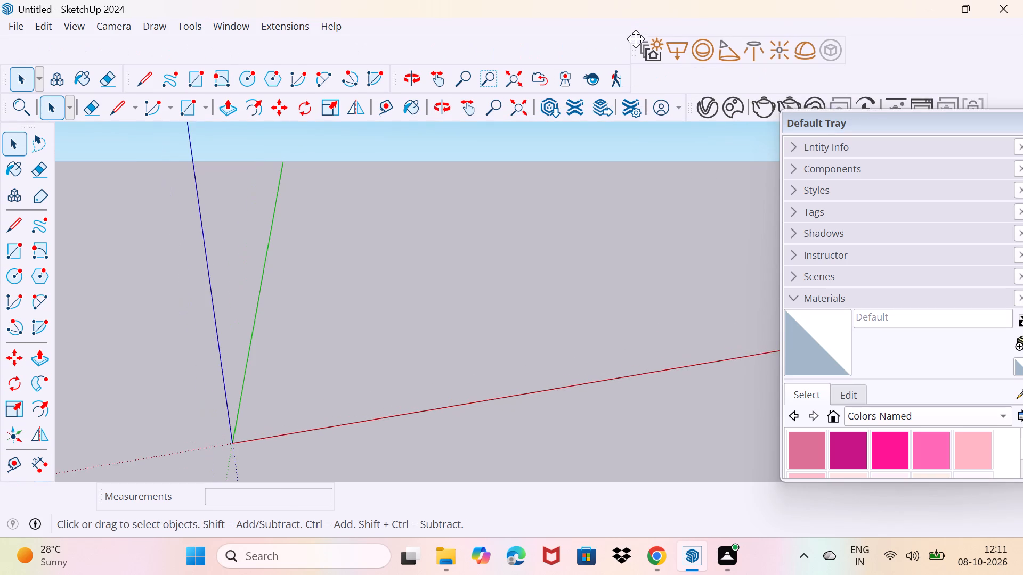
drag(636, 39, 636, 51)
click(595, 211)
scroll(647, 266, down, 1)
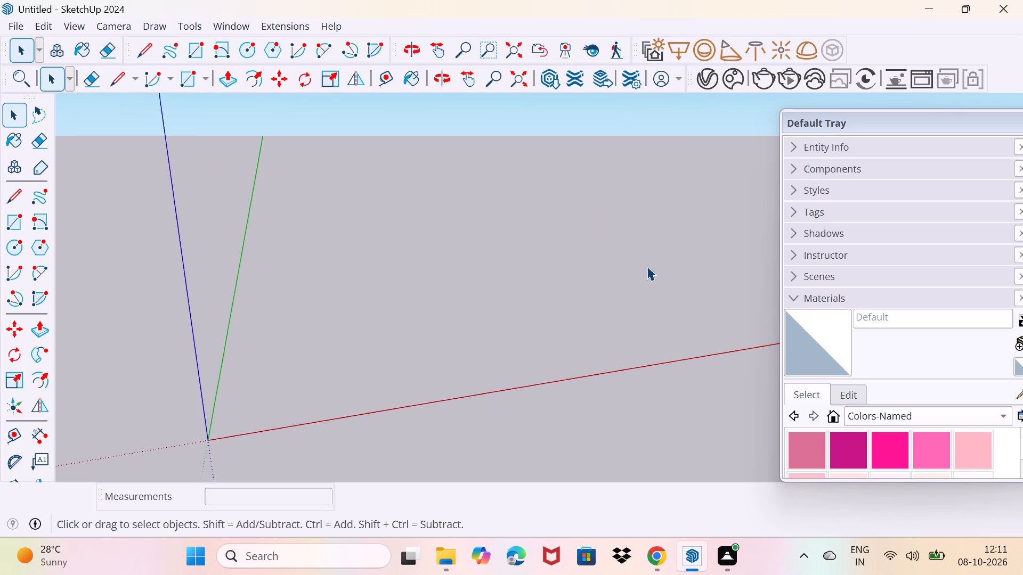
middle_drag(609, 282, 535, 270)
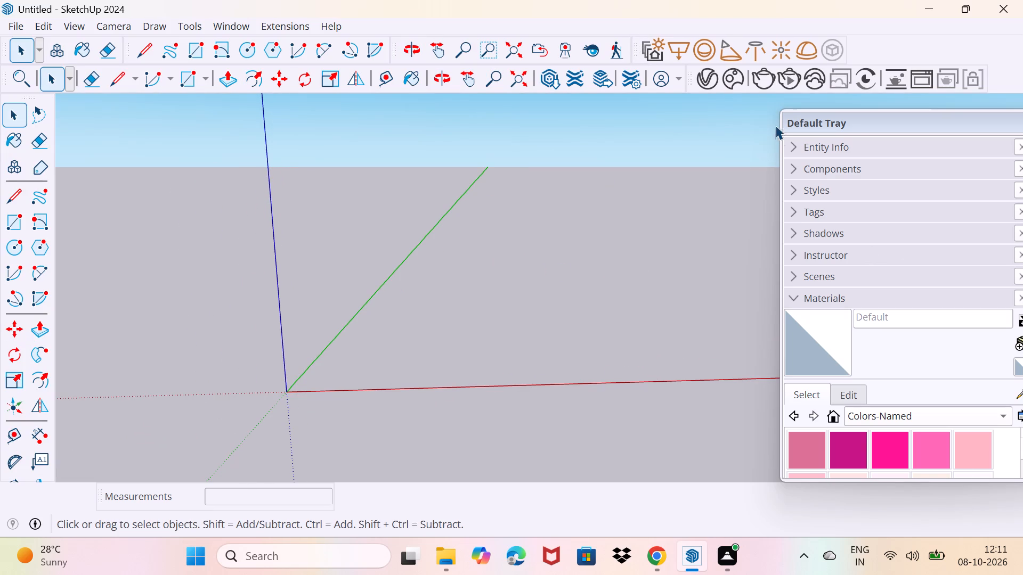
Move the Default Tray inward so that more of its width fits on the screen.
drag(854, 117, 829, 119)
triple_click(829, 119)
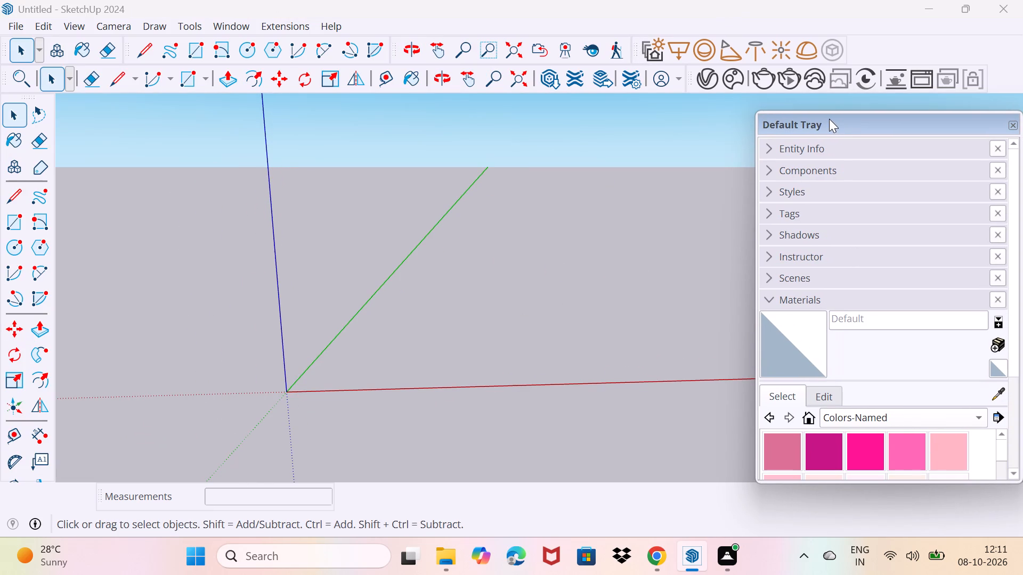
drag(838, 126, 844, 126)
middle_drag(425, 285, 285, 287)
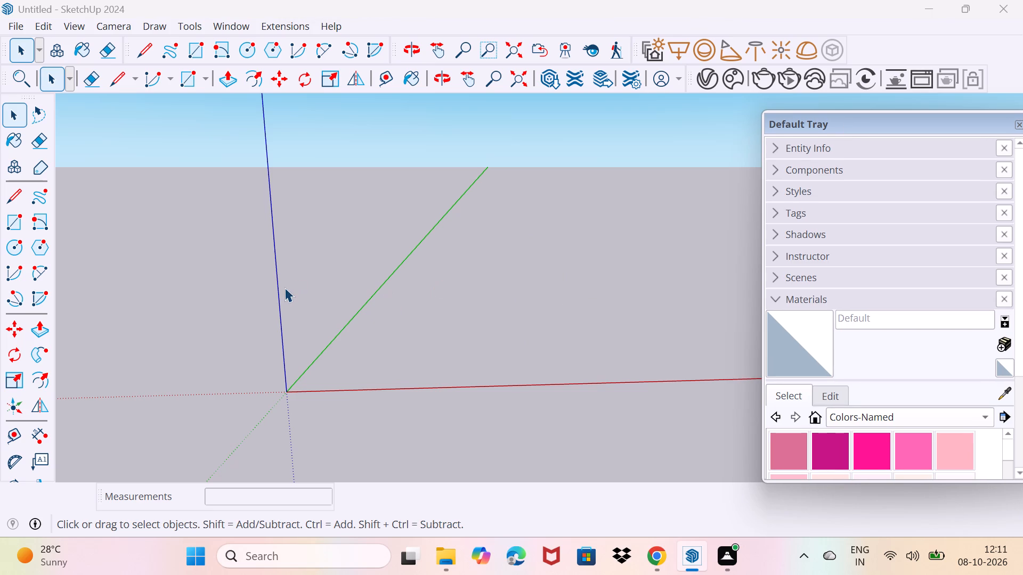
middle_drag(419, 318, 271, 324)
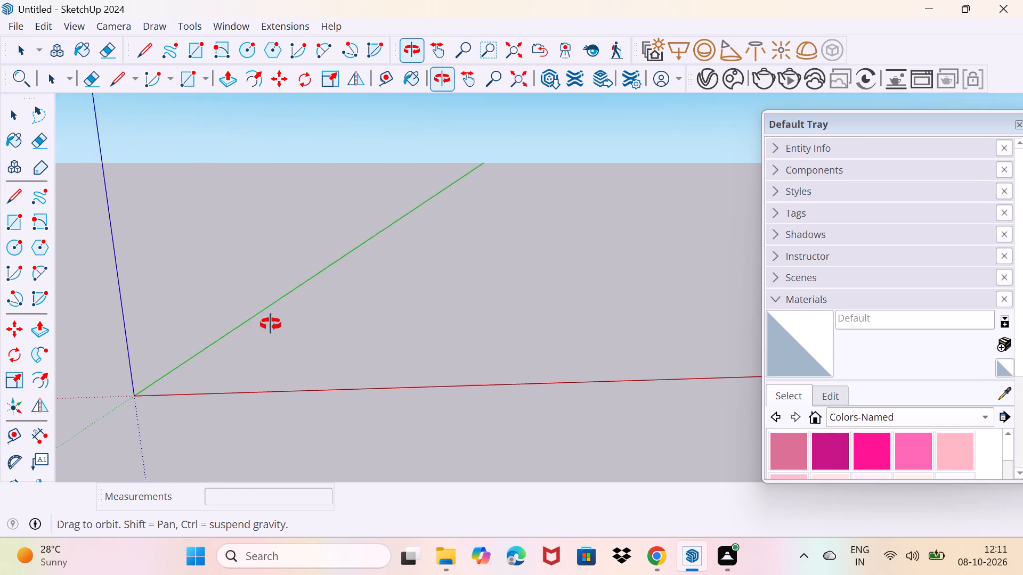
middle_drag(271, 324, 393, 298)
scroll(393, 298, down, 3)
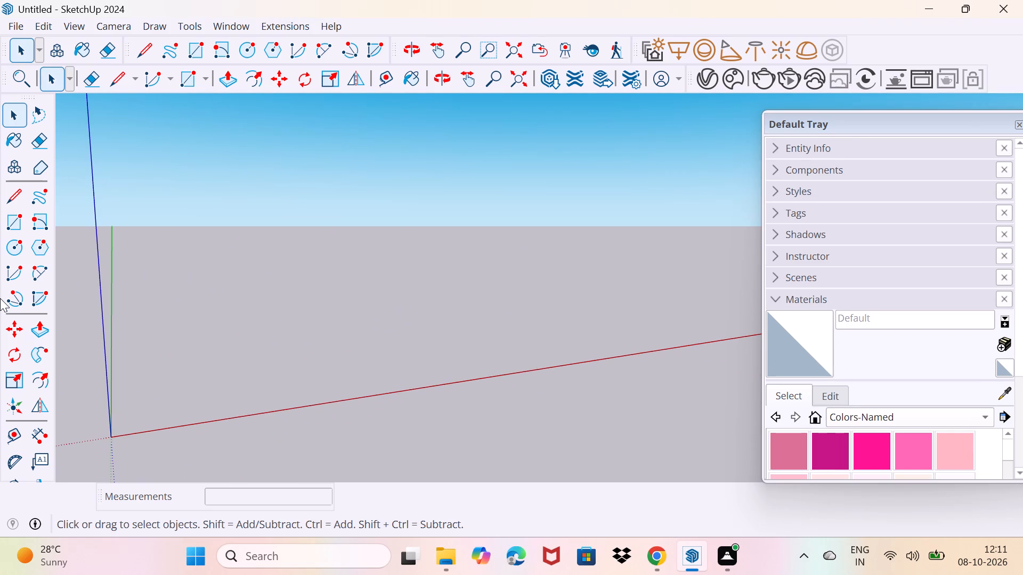
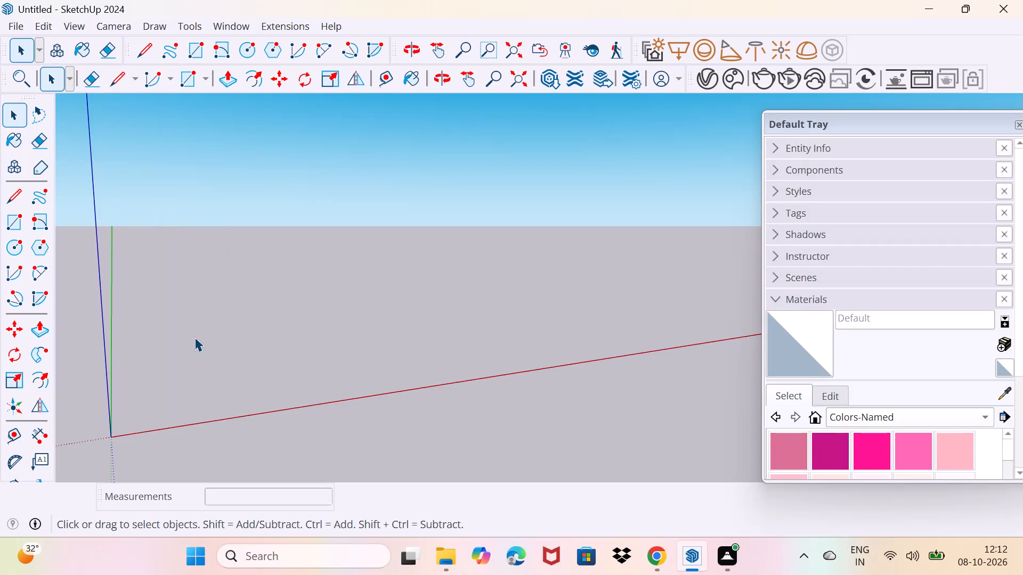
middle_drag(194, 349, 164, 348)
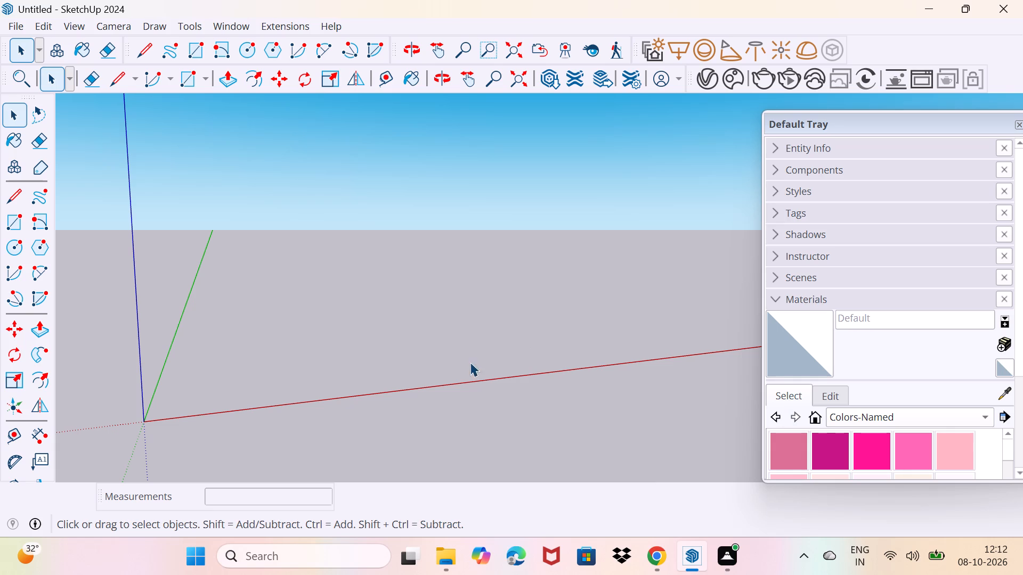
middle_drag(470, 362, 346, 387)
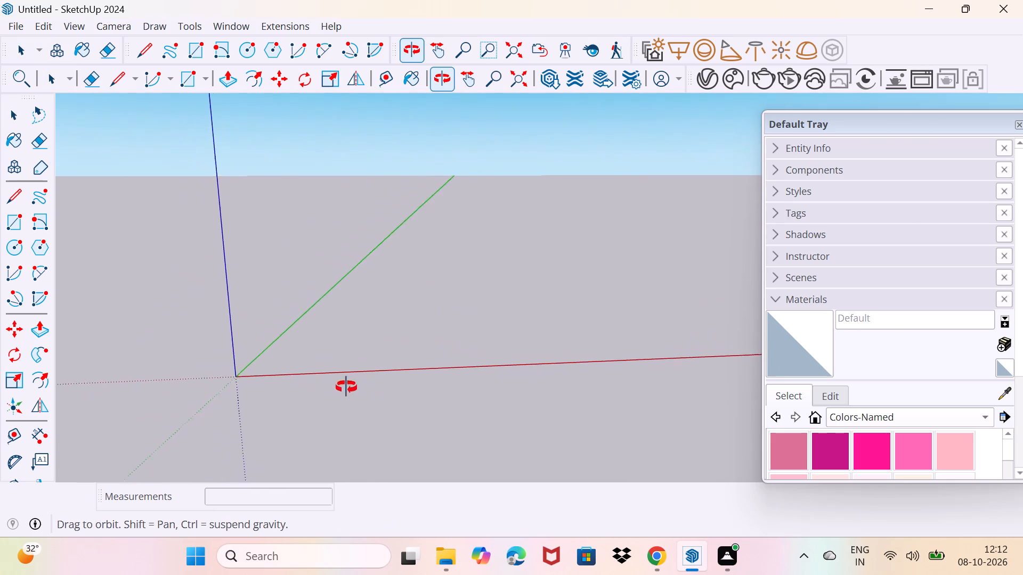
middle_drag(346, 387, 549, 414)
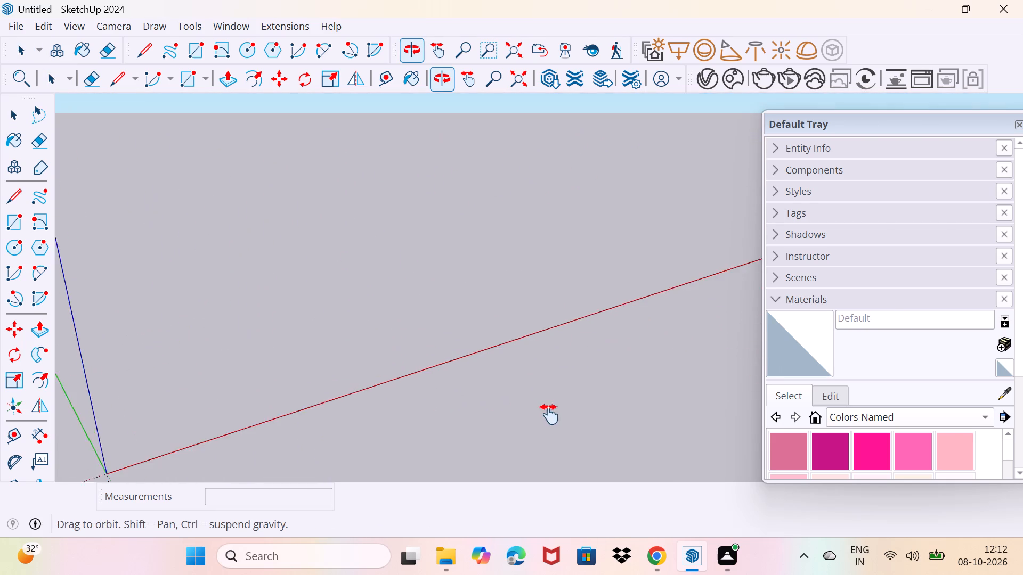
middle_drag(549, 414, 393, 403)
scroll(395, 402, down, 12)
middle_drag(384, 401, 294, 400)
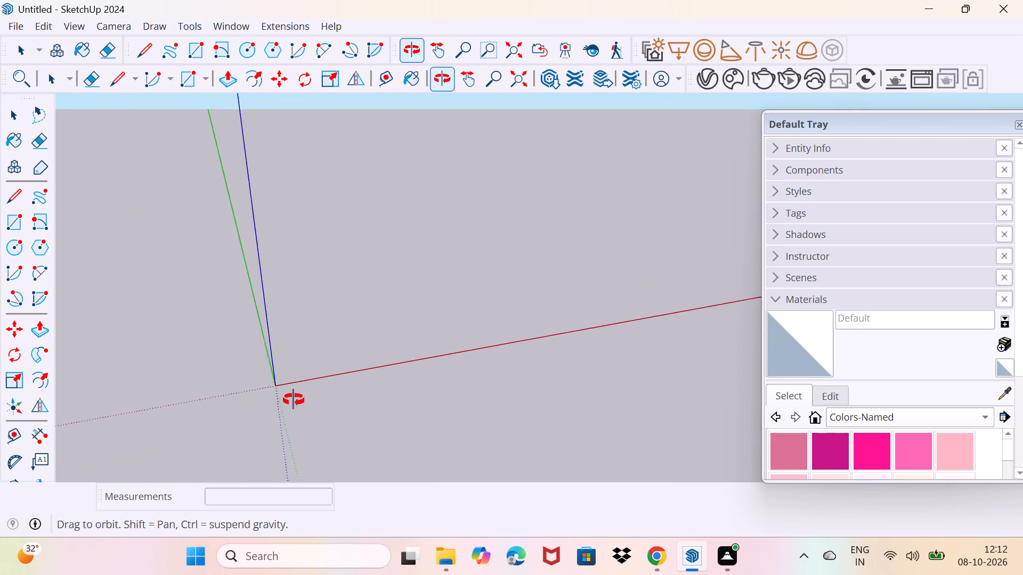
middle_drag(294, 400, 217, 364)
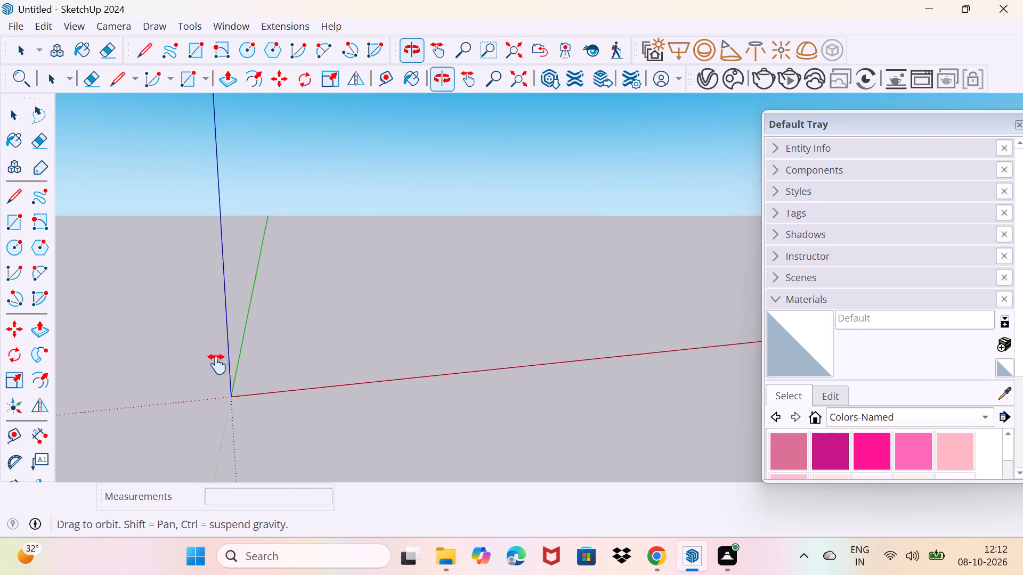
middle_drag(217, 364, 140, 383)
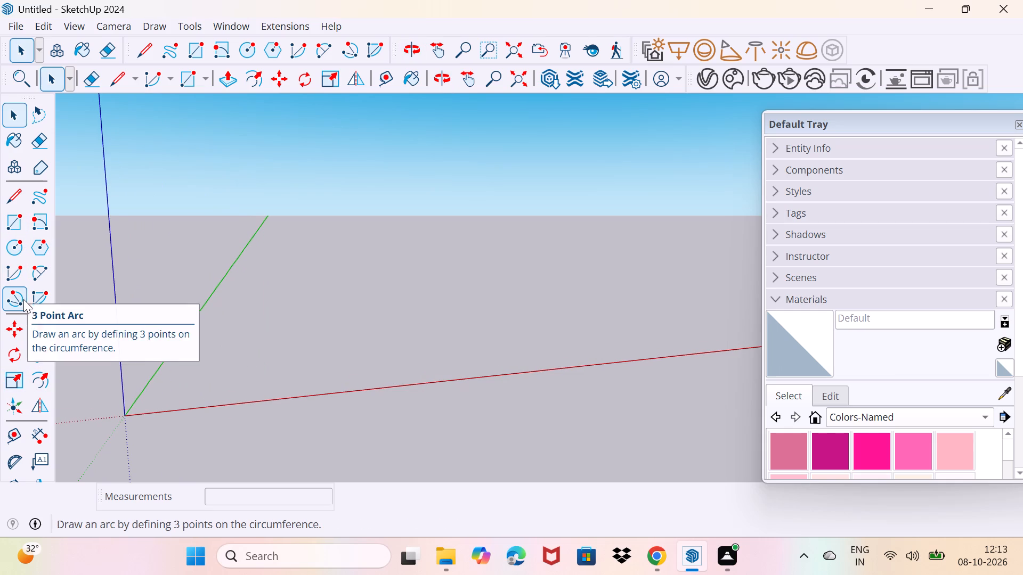
Draw a 12' by 15' rectangle on the ground plane, starting near the red axis.
click(23, 217)
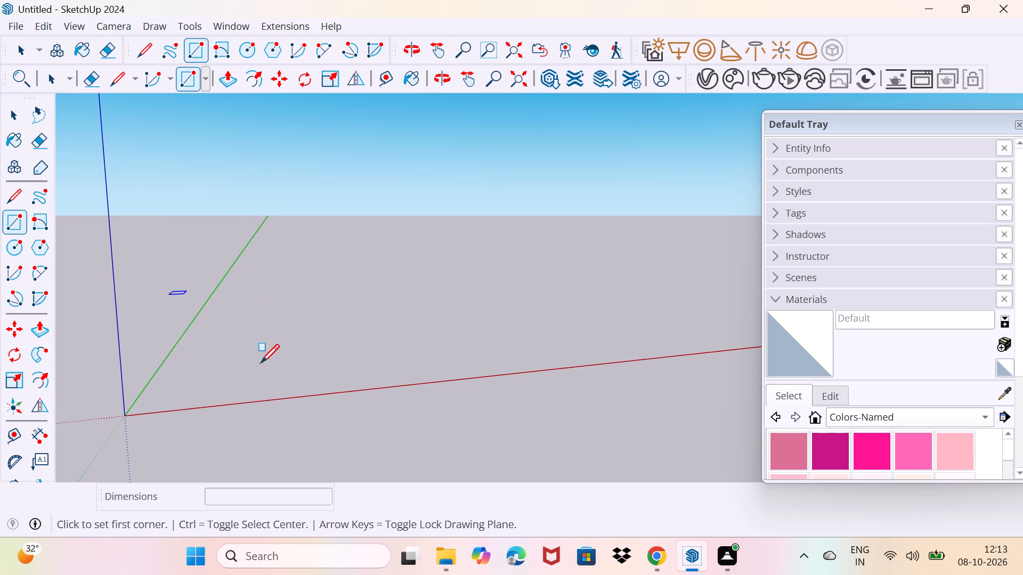
drag(288, 397, 302, 384)
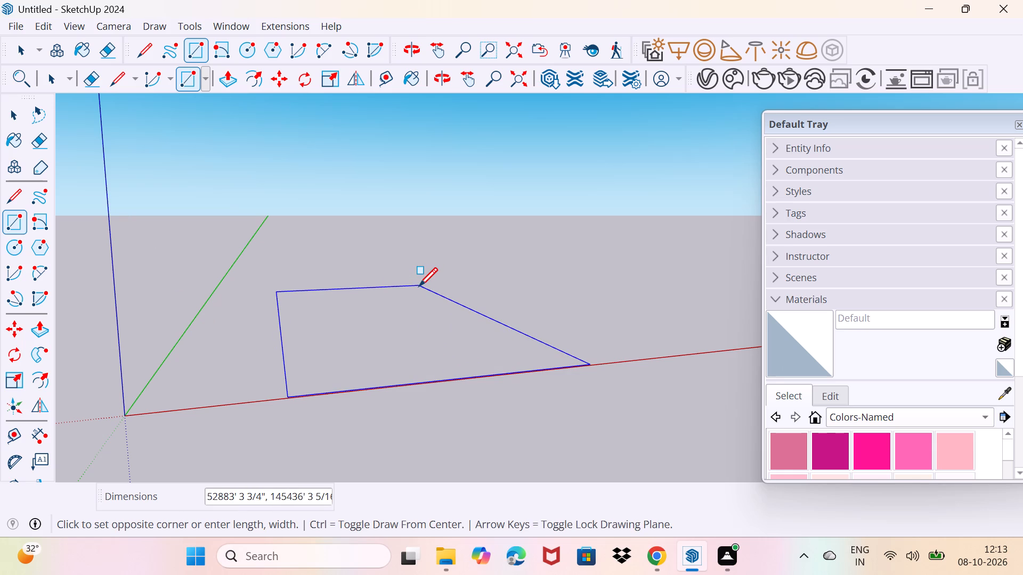
text(12)
text(',)
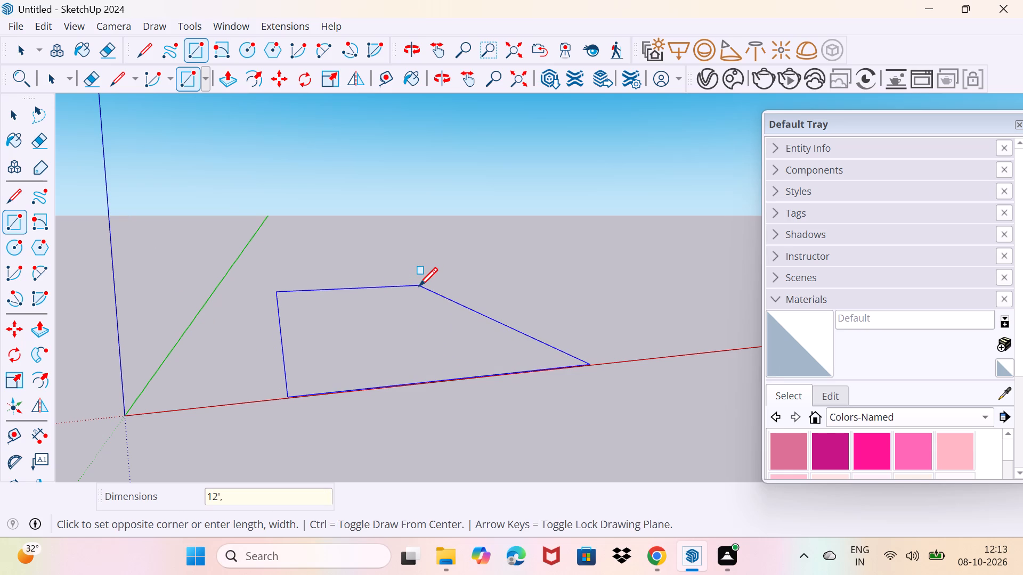
text(15)
key(apostrophe)
key(Return)
Draw a 13' by 14' rectangle on the ground plane, starting beside the red axis.
scroll(425, 296, down, 4)
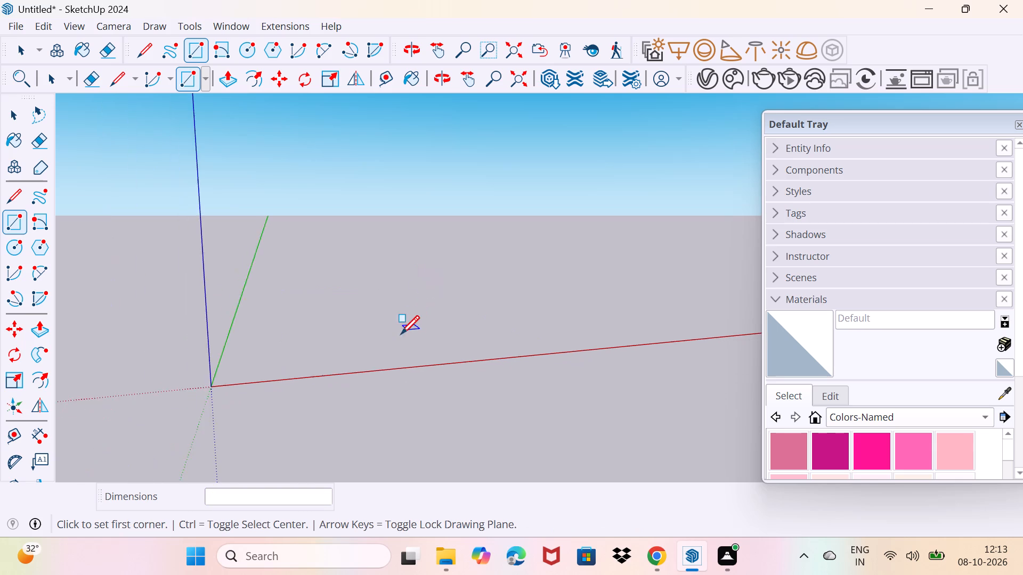
scroll(396, 338, down, 4)
click(401, 359)
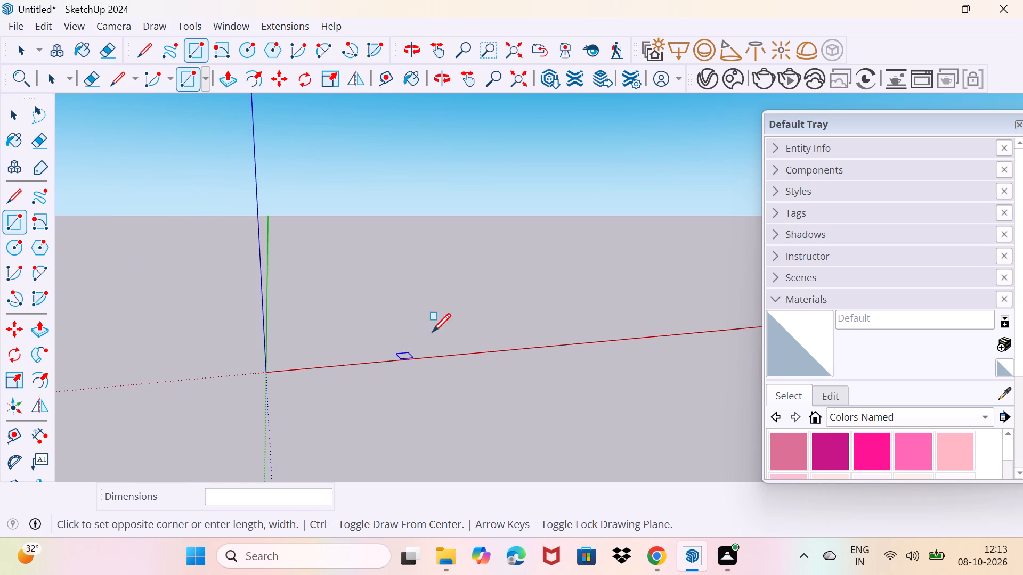
key(1)
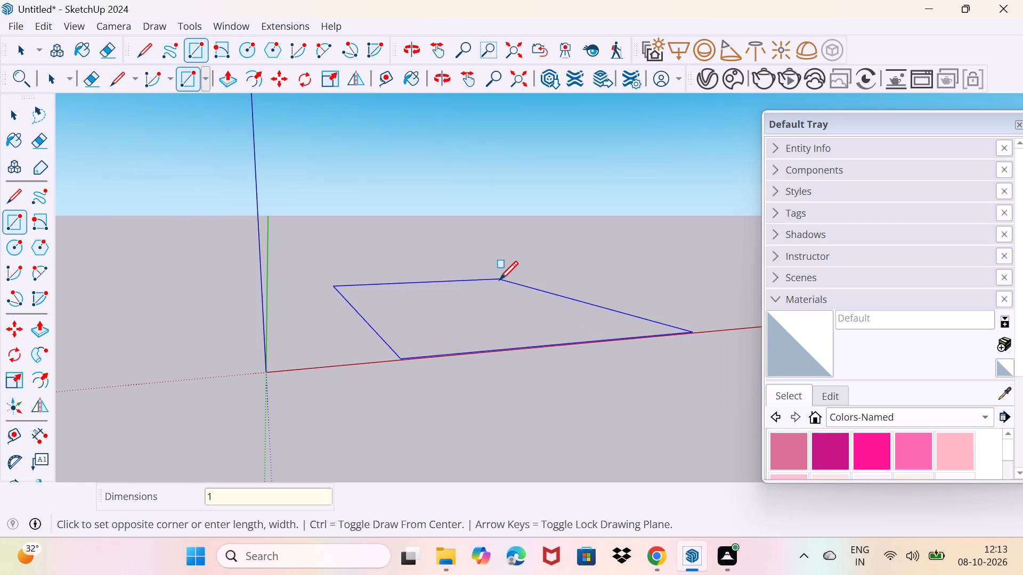
key(3)
text(',)
text(14)
key(apostrophe)
key(Return)
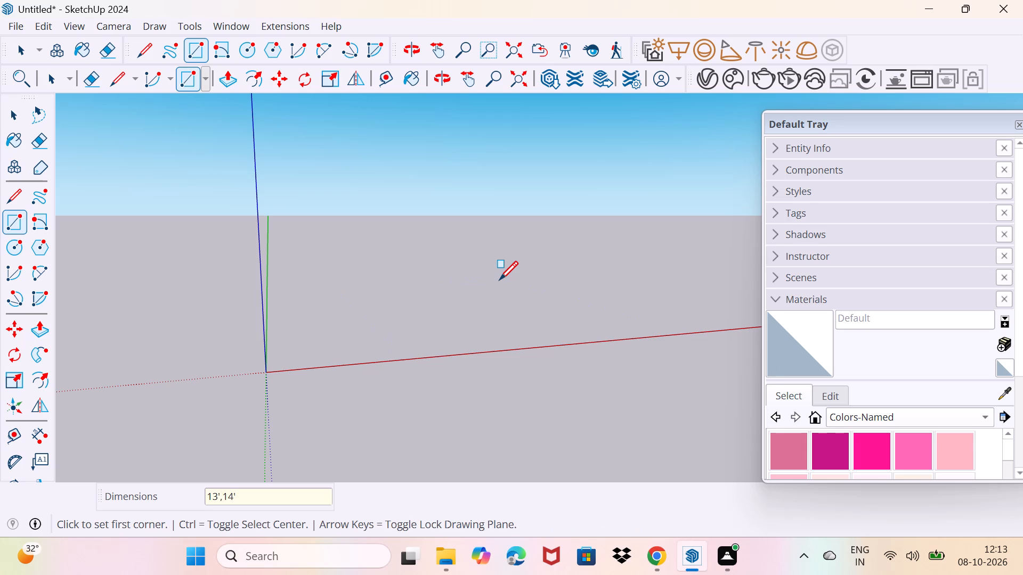
Draw another ground-plane rectangle measuring 13' by 12', starting just off the red axis.
middle_drag(447, 327, 413, 347)
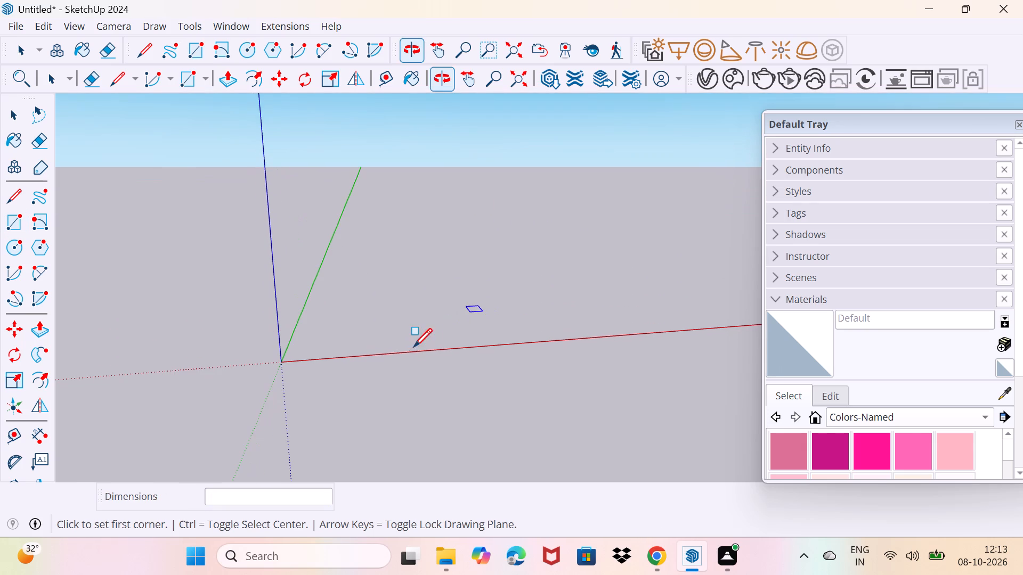
click(455, 346)
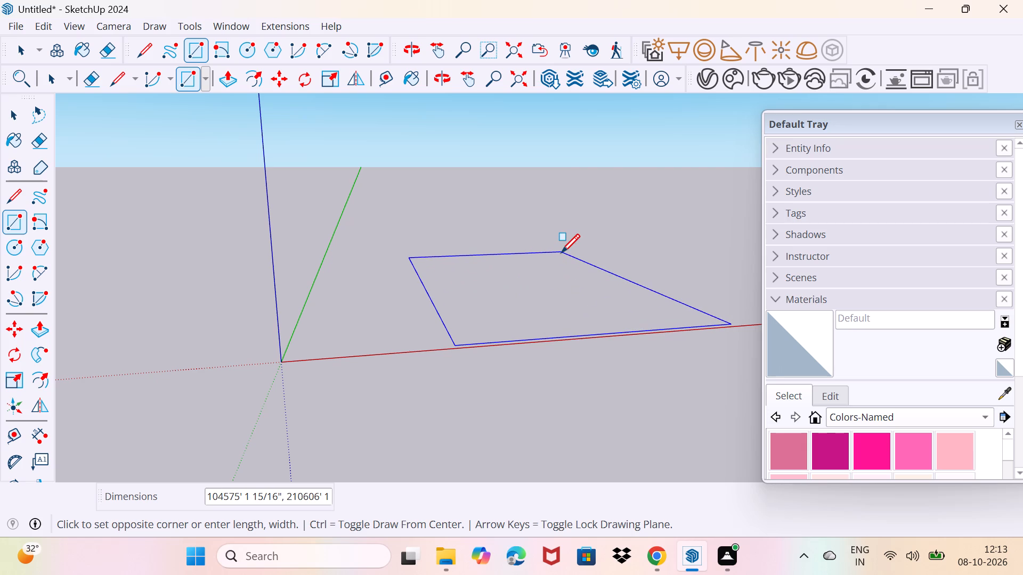
text(13)
key(apostrophe)
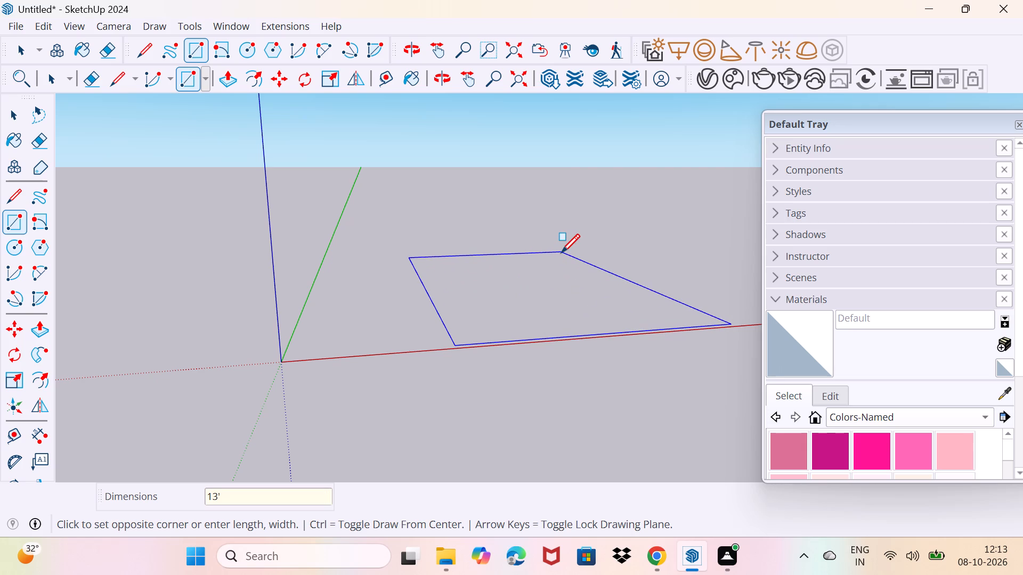
key(comma)
text(12')
key(Return)
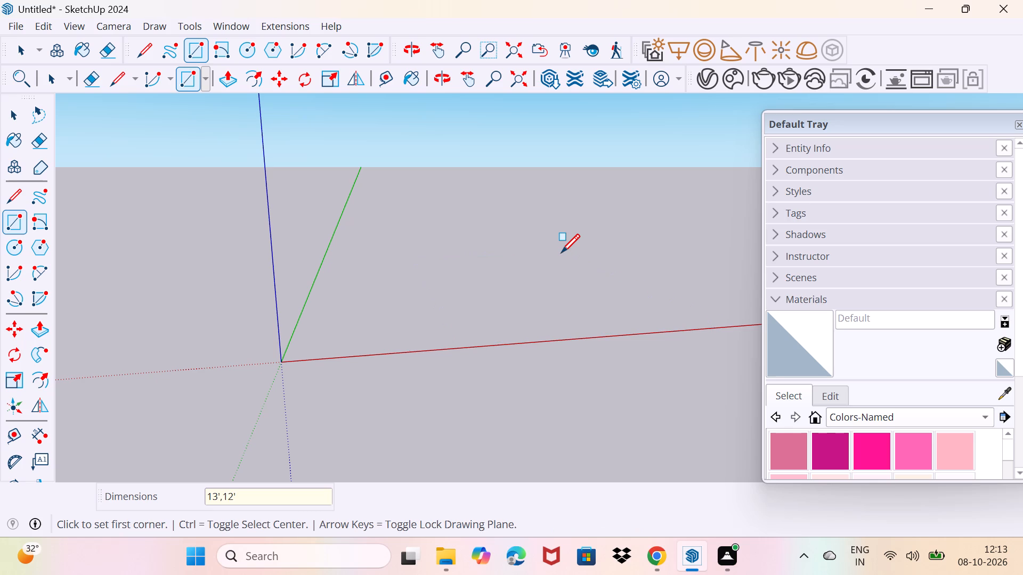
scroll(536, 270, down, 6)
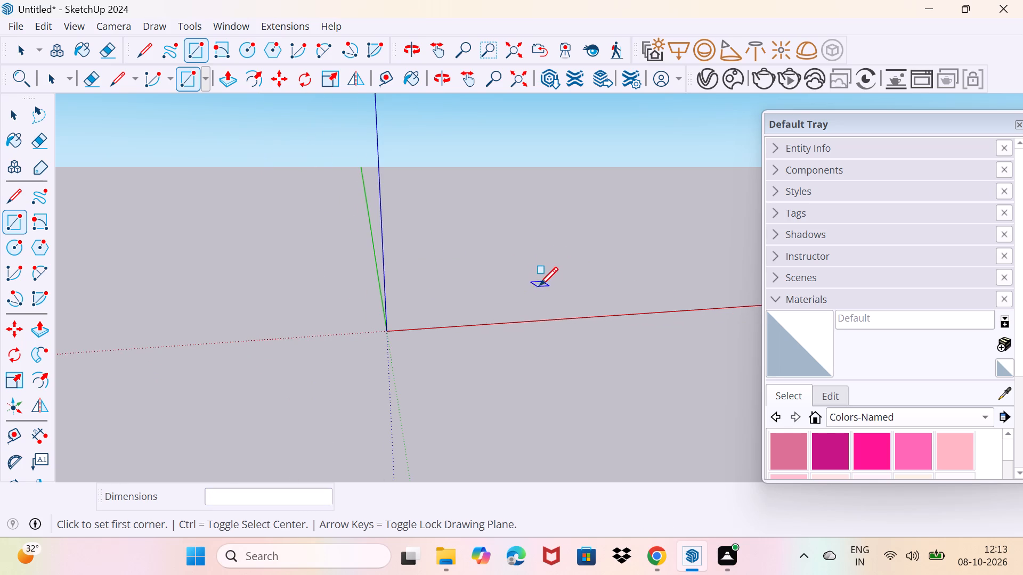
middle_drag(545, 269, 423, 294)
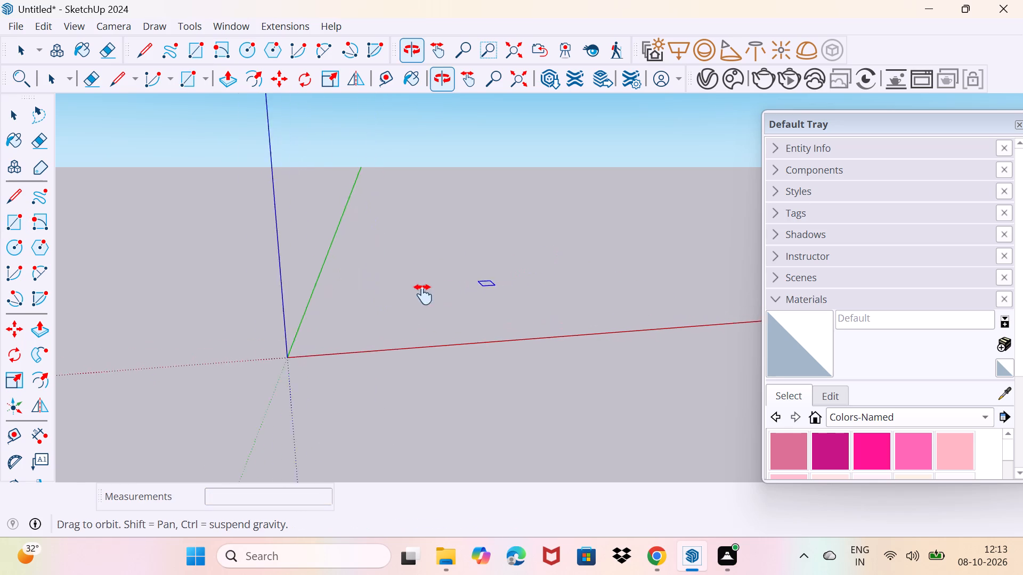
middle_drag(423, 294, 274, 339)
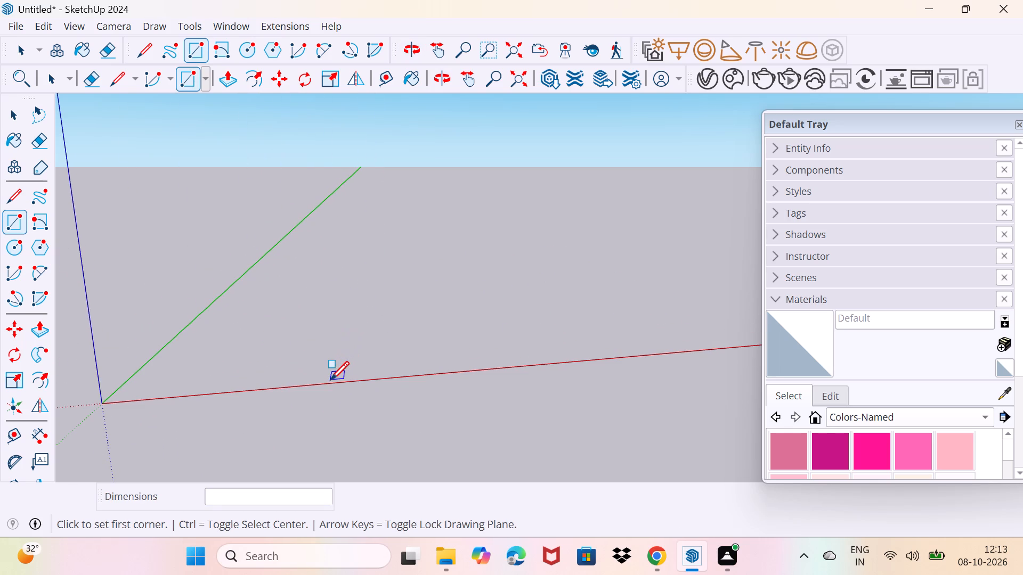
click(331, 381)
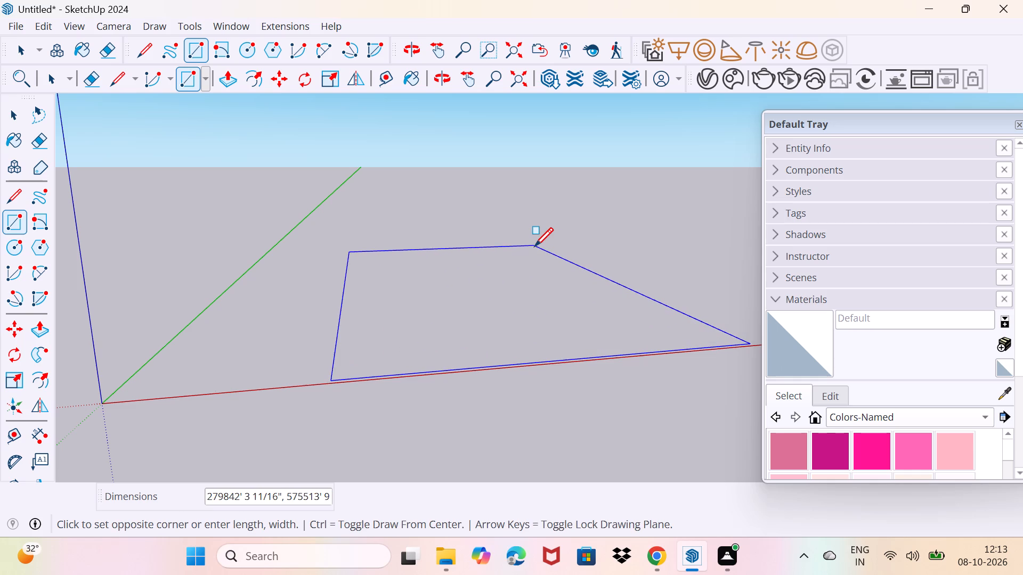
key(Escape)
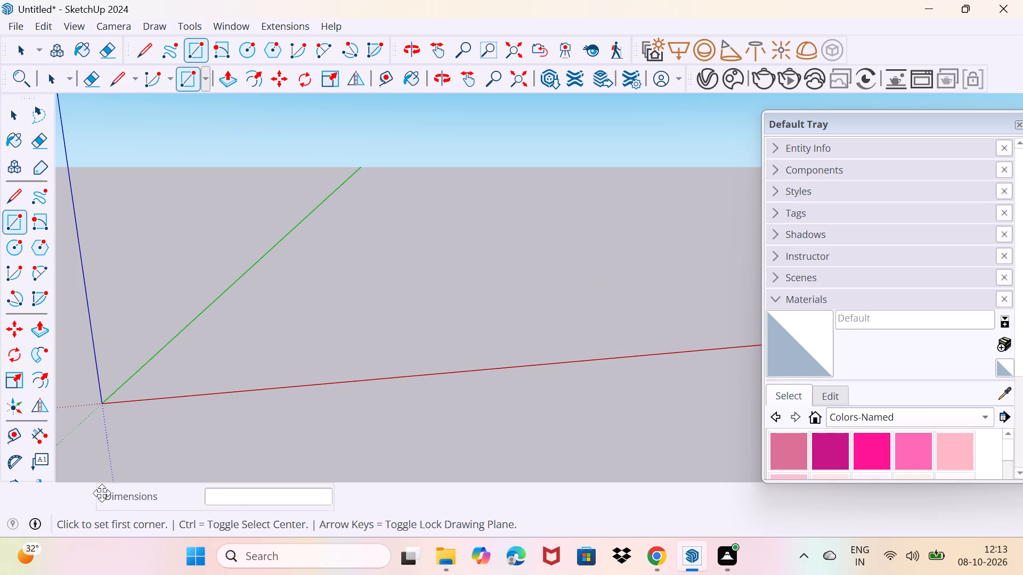
Move the Measurements toolbar to the very start of its row below the drawing area.
drag(102, 493, 2, 500)
click(51, 495)
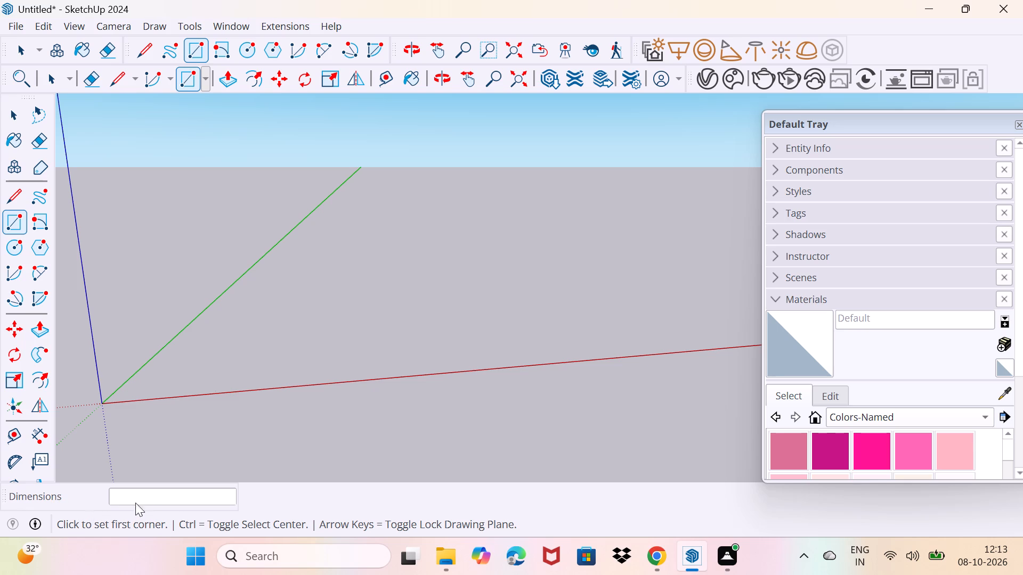
click(148, 491)
click(140, 492)
click(204, 505)
click(364, 528)
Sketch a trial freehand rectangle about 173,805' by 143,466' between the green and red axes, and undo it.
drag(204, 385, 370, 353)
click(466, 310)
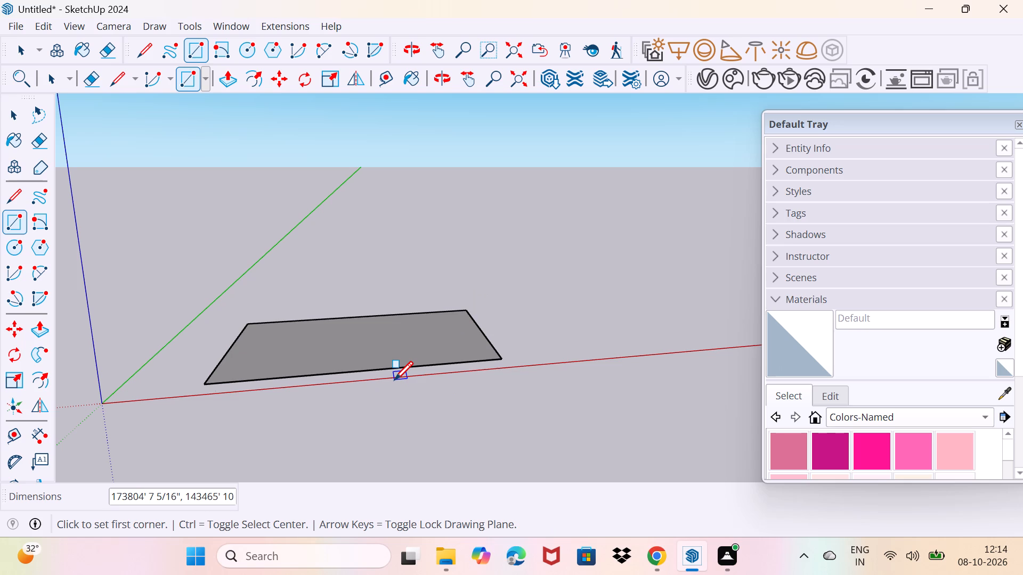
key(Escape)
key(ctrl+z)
Draw a 13' by 14' rectangle on the ground plane between the green and red axes.
click(342, 368)
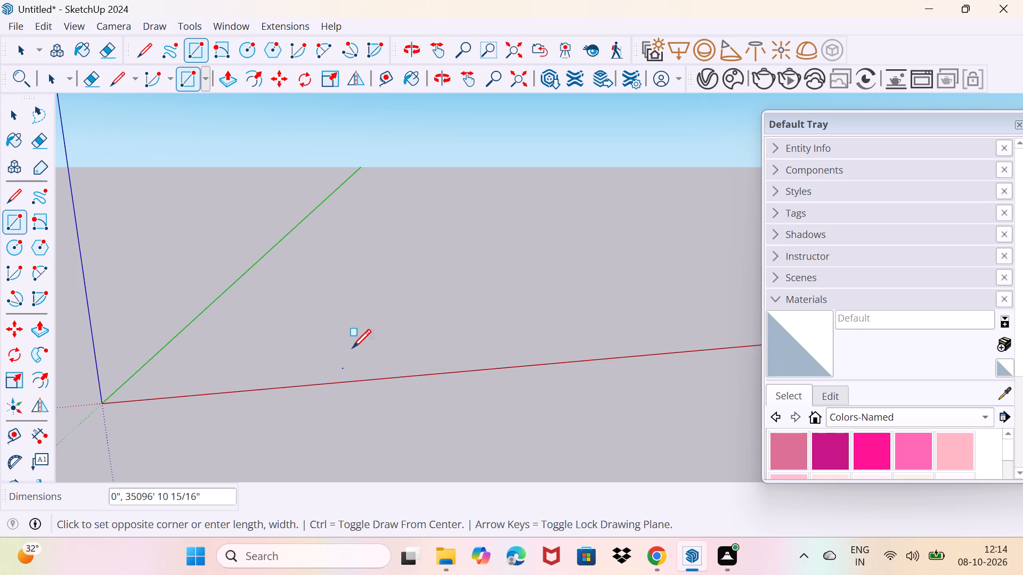
text(13)
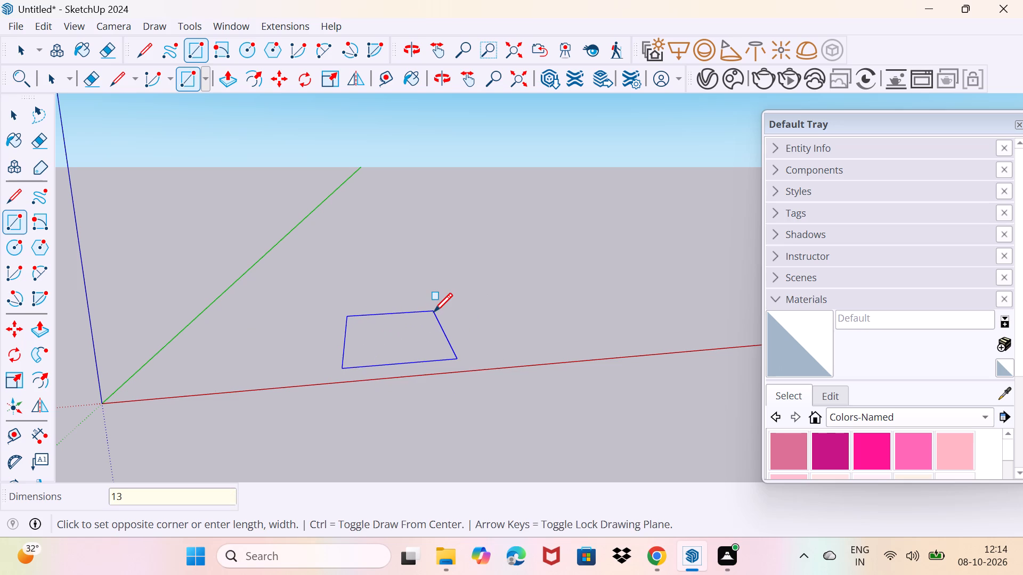
text(',)
text(14')
key(Return)
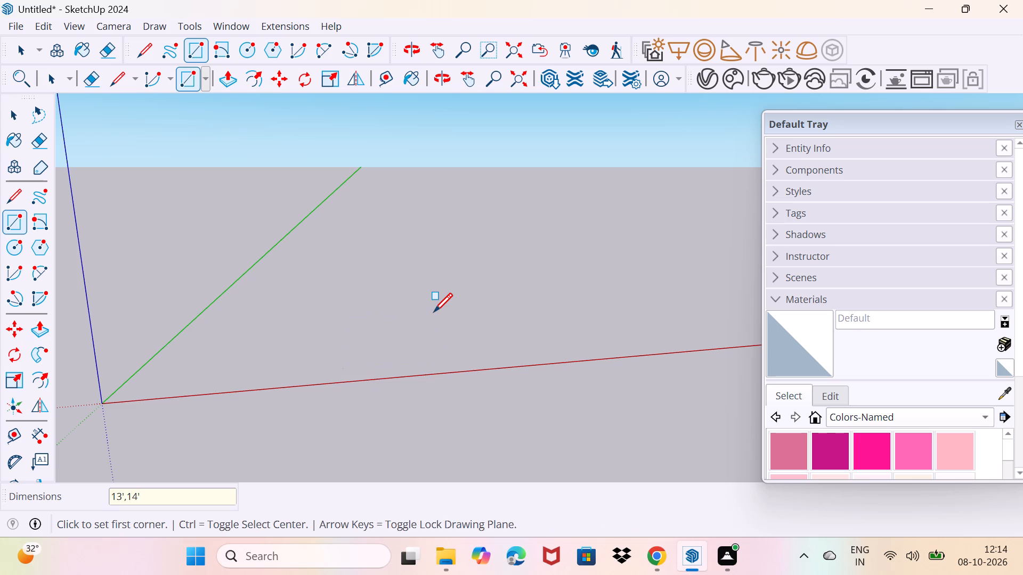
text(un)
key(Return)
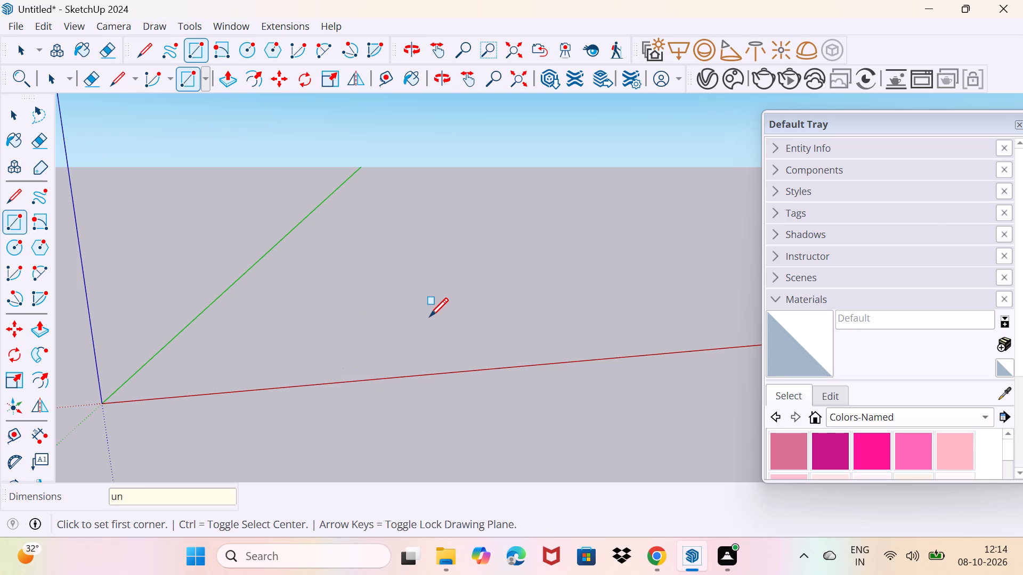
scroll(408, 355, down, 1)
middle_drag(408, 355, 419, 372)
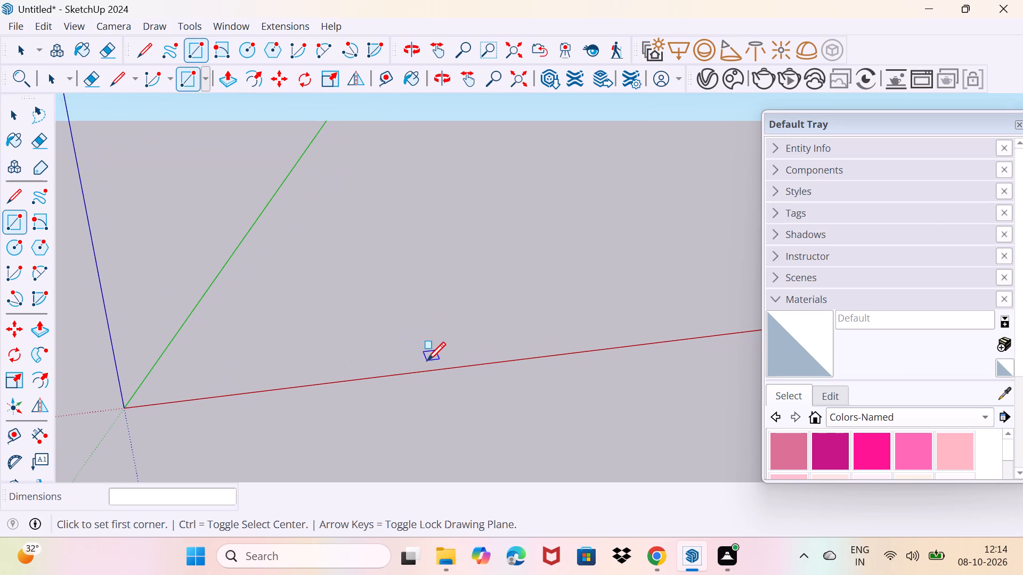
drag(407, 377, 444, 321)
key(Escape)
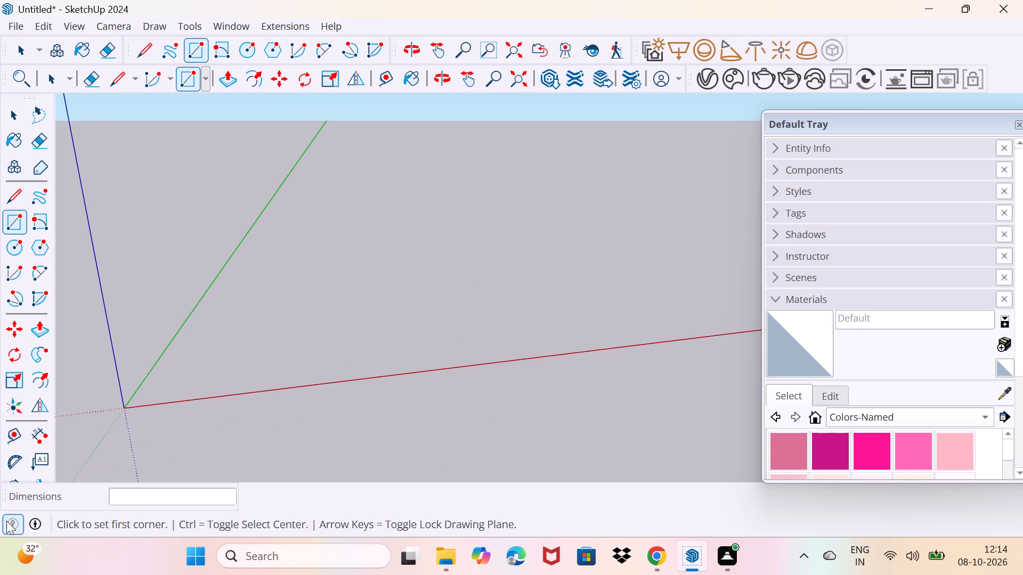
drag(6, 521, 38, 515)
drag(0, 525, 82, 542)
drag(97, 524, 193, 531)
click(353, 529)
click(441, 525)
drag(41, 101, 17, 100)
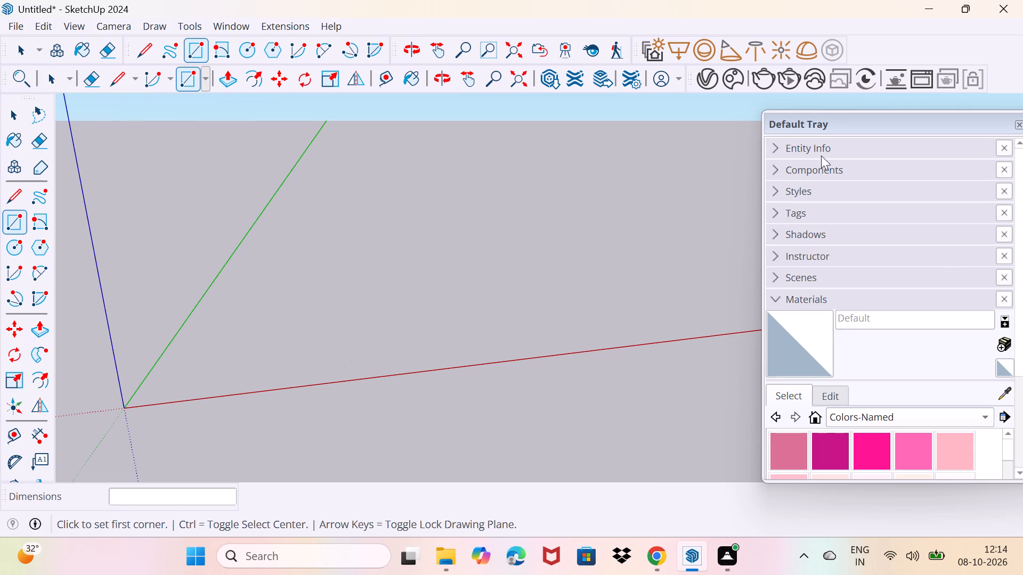
Close the Default Tray to free up the drawing area.
scroll(555, 274, down, 1)
middle_drag(551, 280, 565, 199)
scroll(543, 294, down, 1)
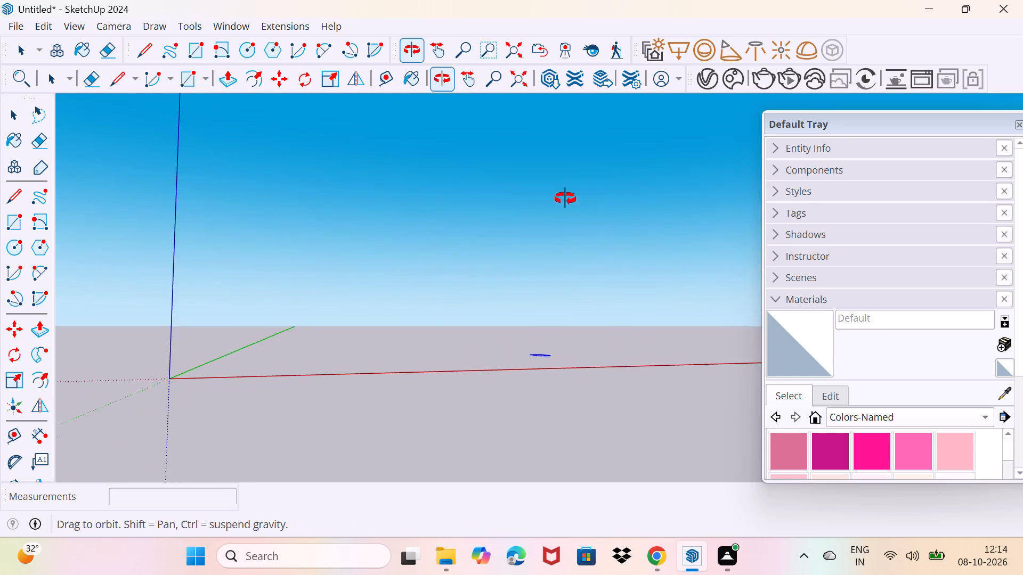
middle_drag(565, 199, 549, 219)
click(1017, 124)
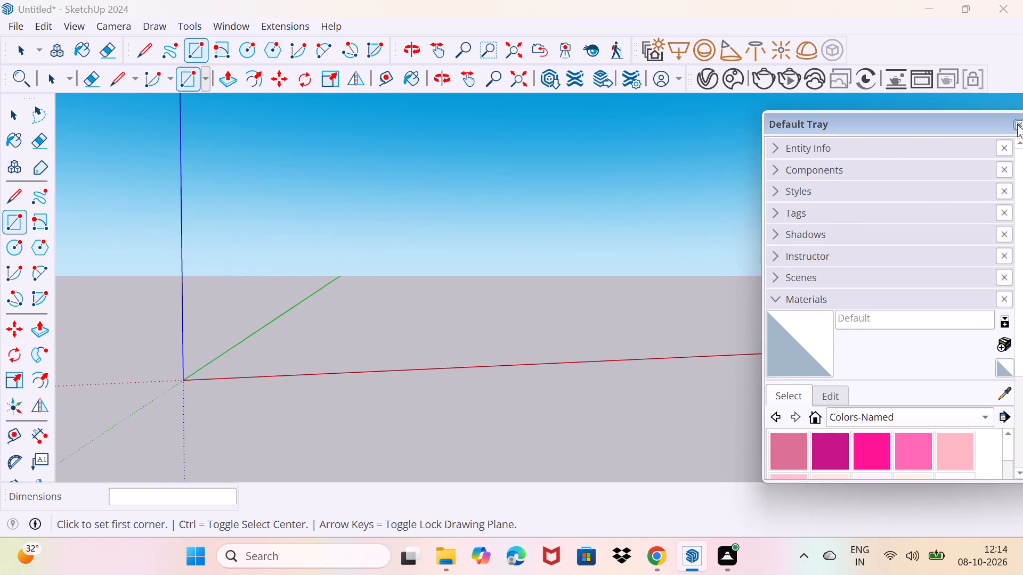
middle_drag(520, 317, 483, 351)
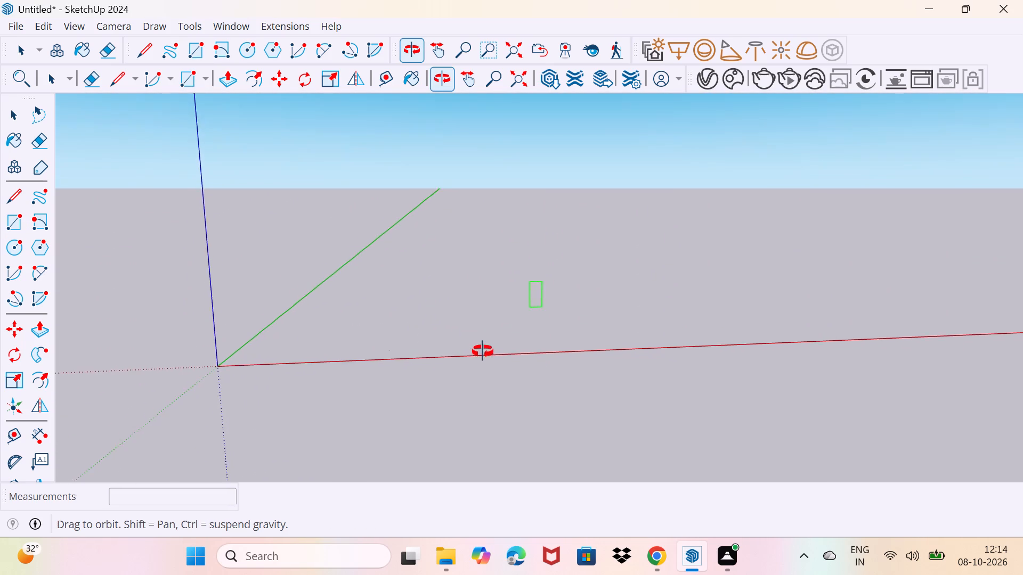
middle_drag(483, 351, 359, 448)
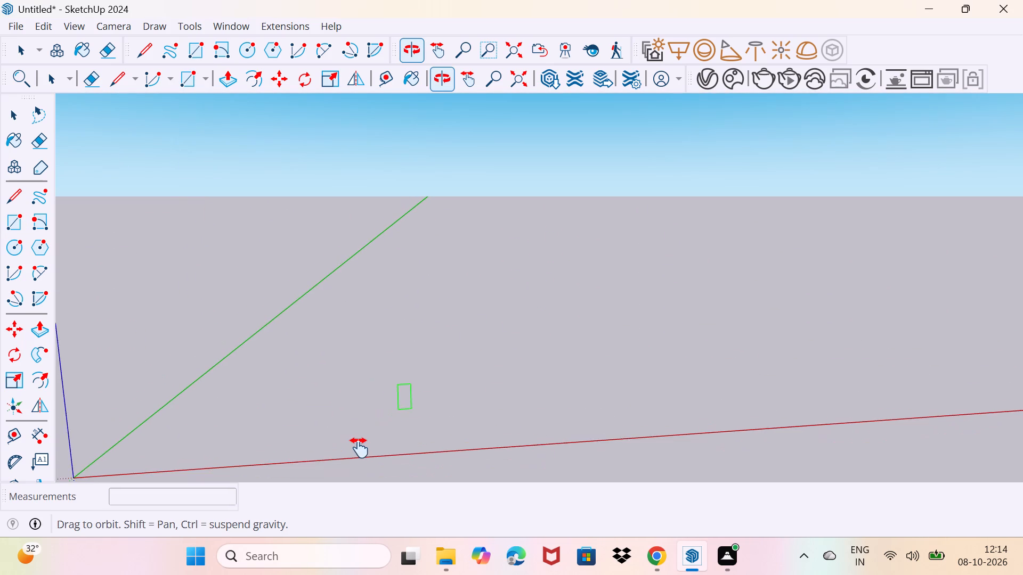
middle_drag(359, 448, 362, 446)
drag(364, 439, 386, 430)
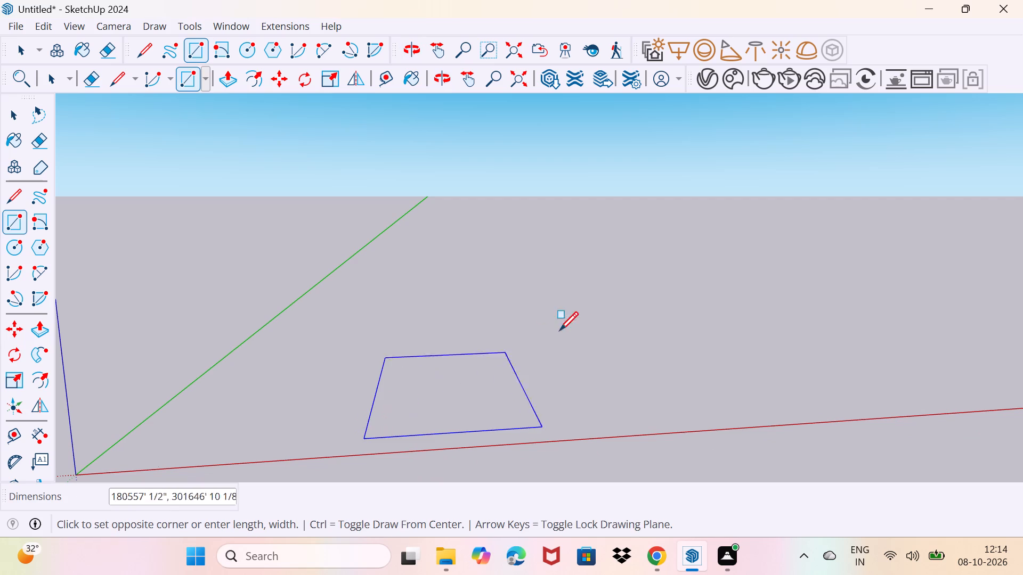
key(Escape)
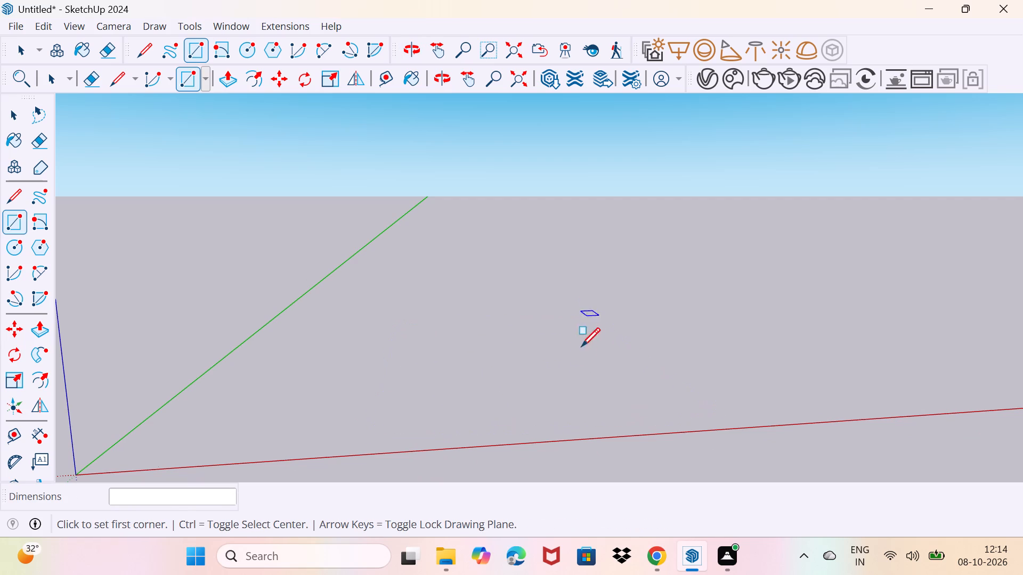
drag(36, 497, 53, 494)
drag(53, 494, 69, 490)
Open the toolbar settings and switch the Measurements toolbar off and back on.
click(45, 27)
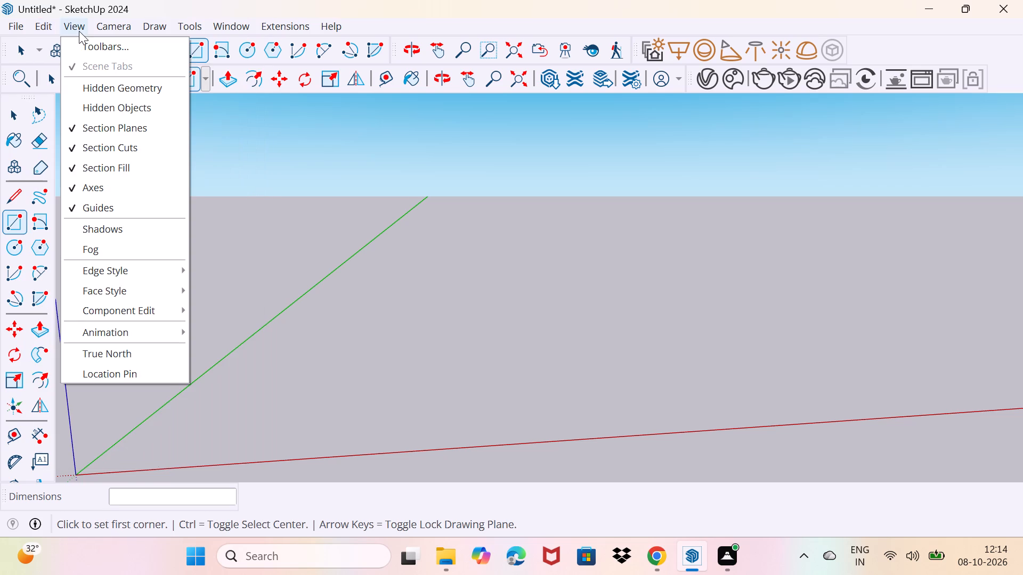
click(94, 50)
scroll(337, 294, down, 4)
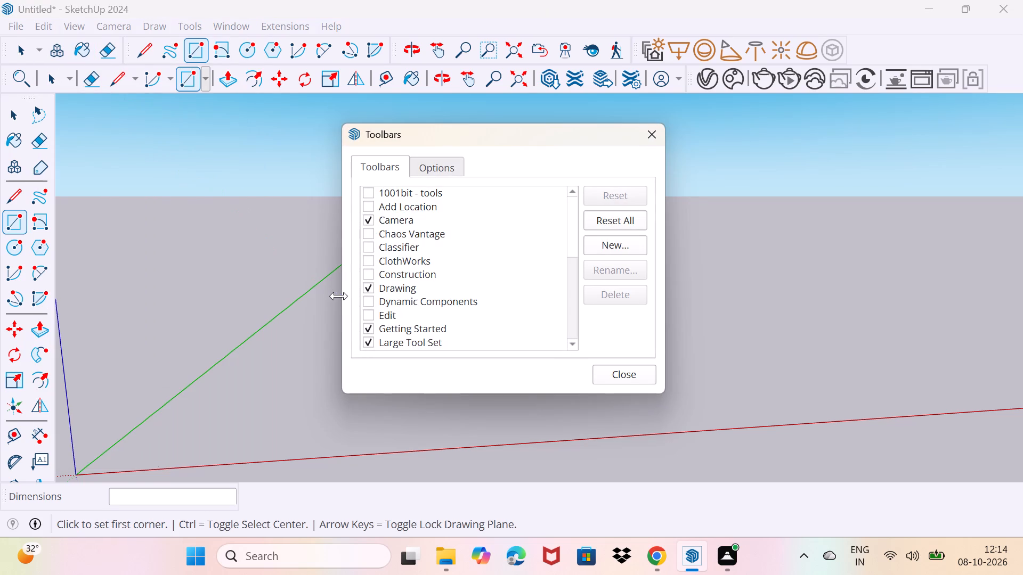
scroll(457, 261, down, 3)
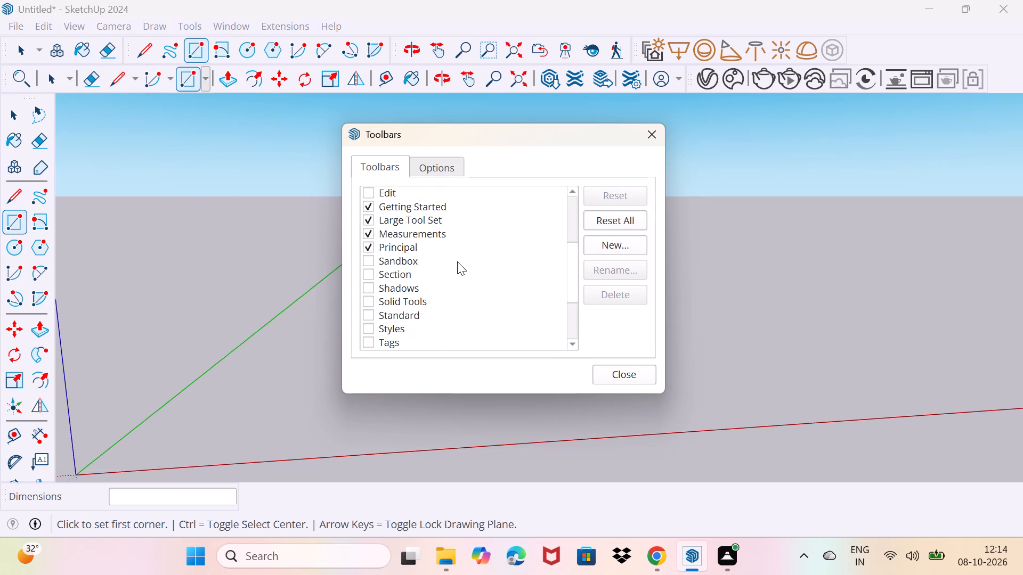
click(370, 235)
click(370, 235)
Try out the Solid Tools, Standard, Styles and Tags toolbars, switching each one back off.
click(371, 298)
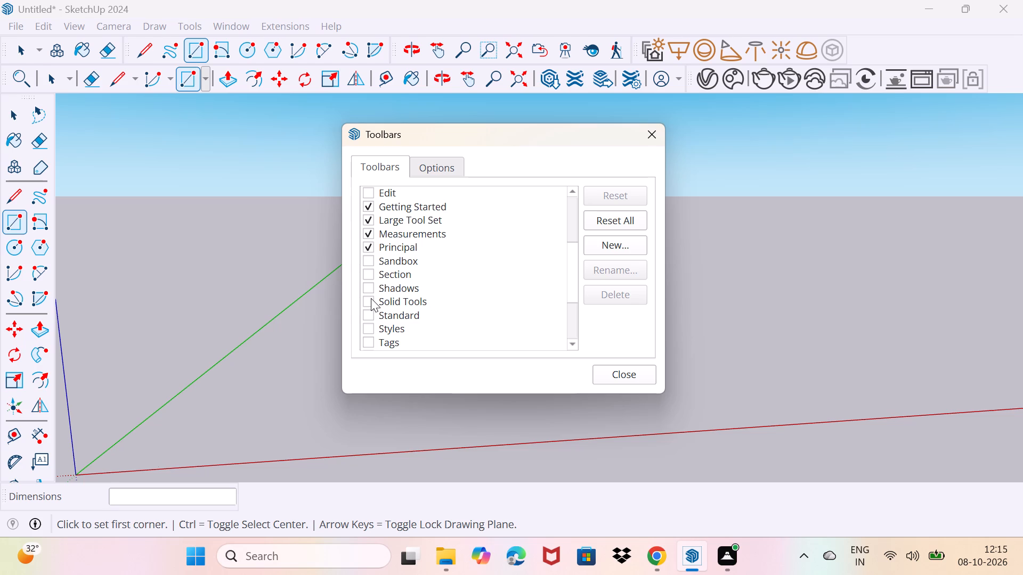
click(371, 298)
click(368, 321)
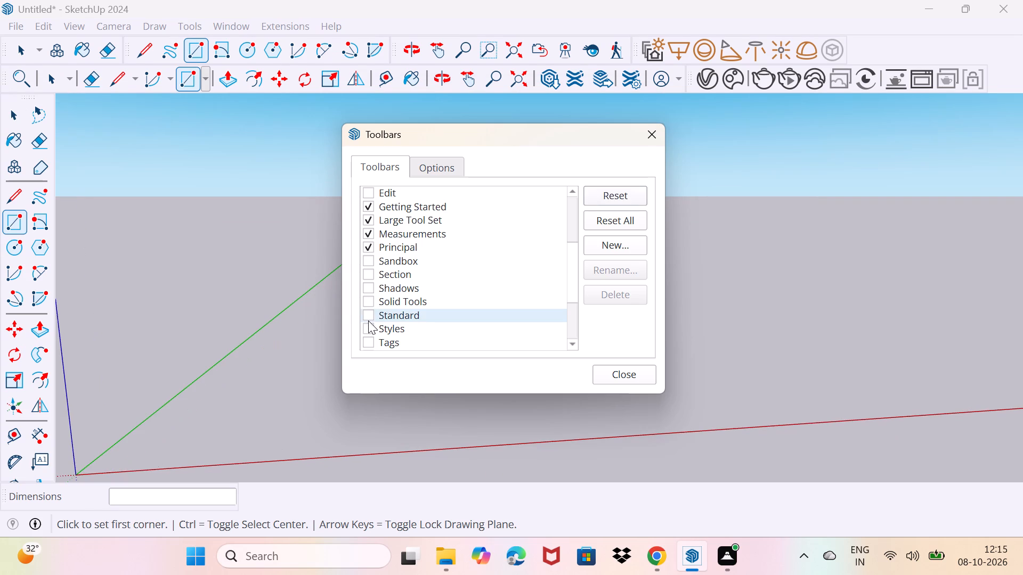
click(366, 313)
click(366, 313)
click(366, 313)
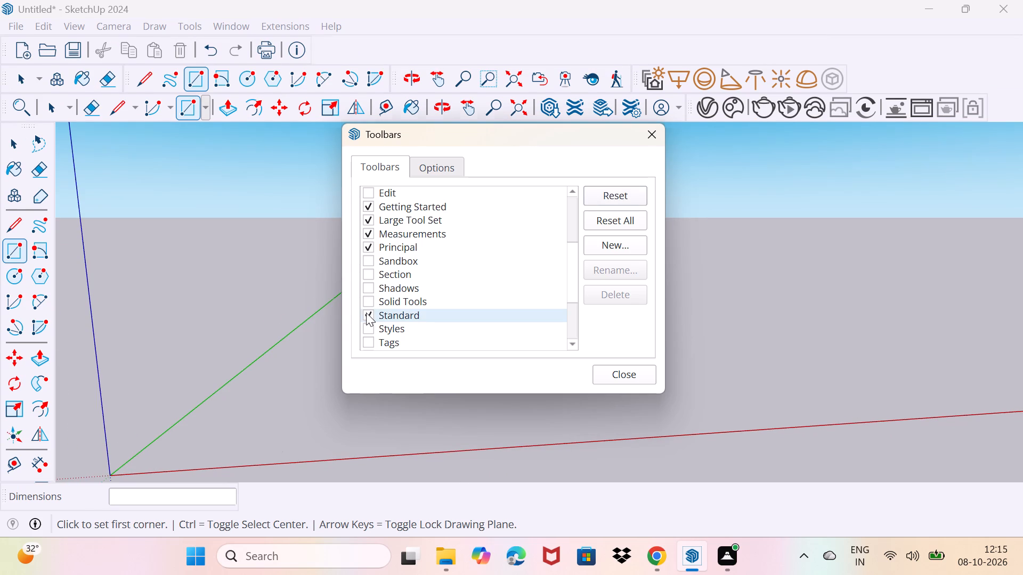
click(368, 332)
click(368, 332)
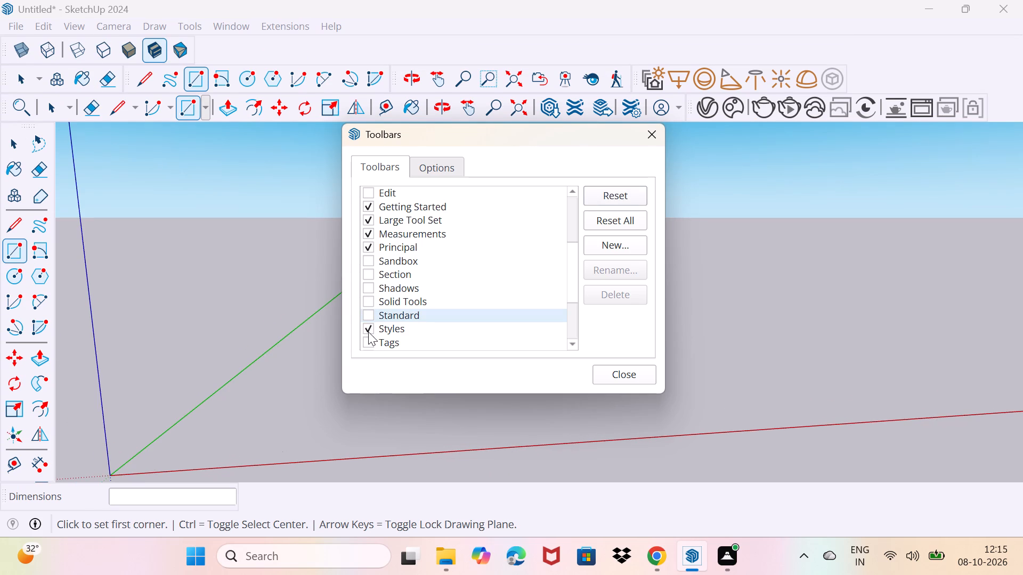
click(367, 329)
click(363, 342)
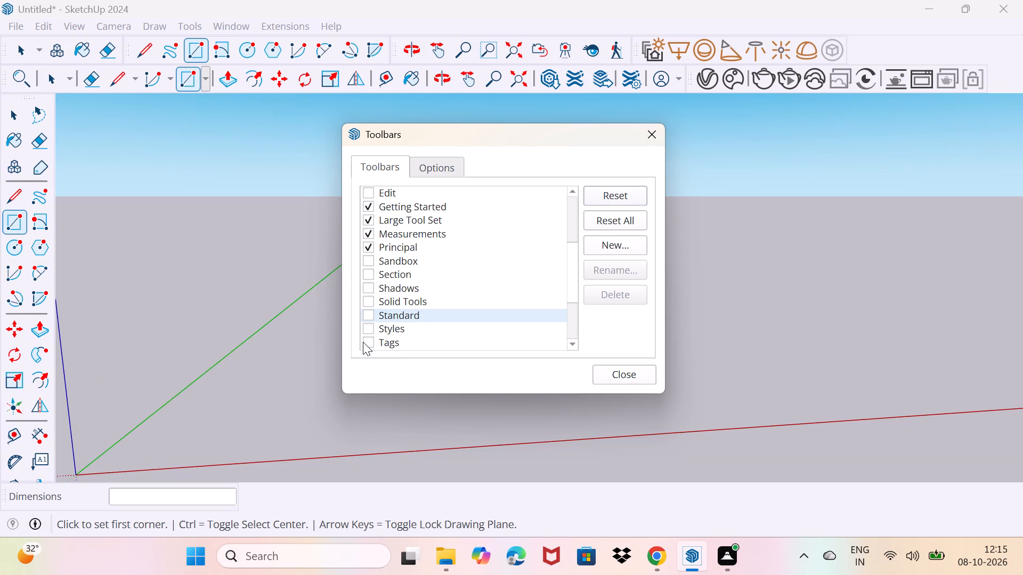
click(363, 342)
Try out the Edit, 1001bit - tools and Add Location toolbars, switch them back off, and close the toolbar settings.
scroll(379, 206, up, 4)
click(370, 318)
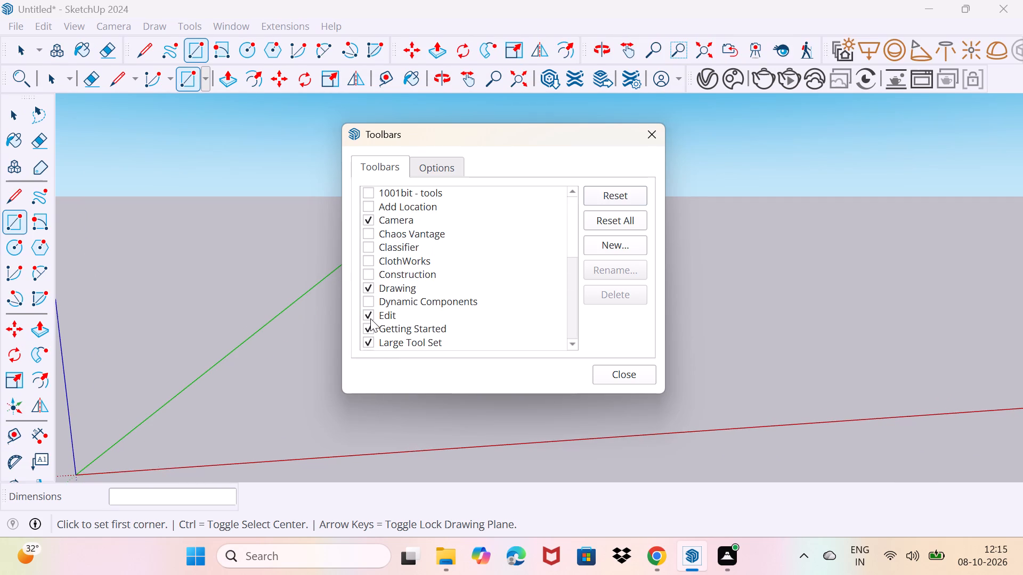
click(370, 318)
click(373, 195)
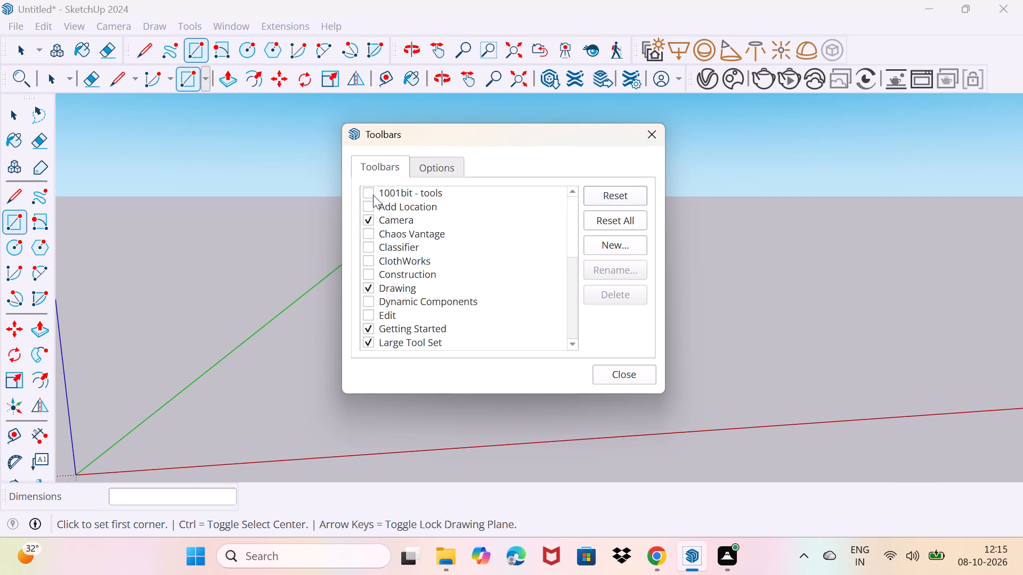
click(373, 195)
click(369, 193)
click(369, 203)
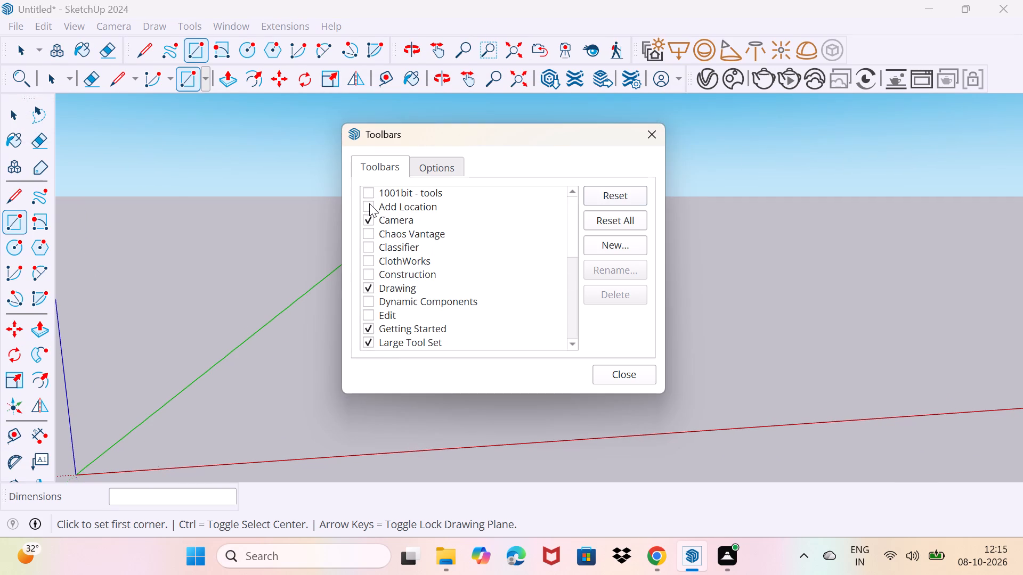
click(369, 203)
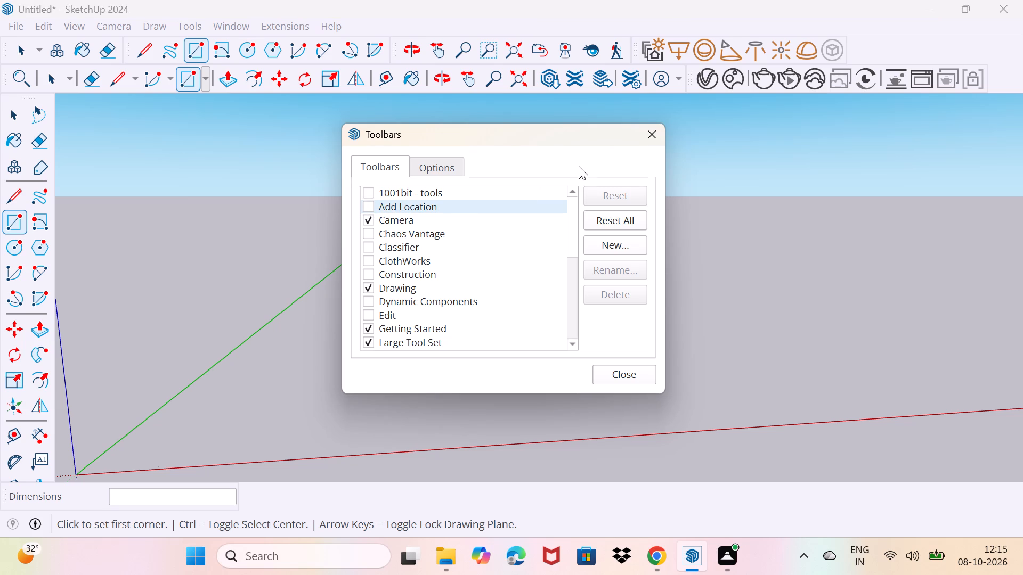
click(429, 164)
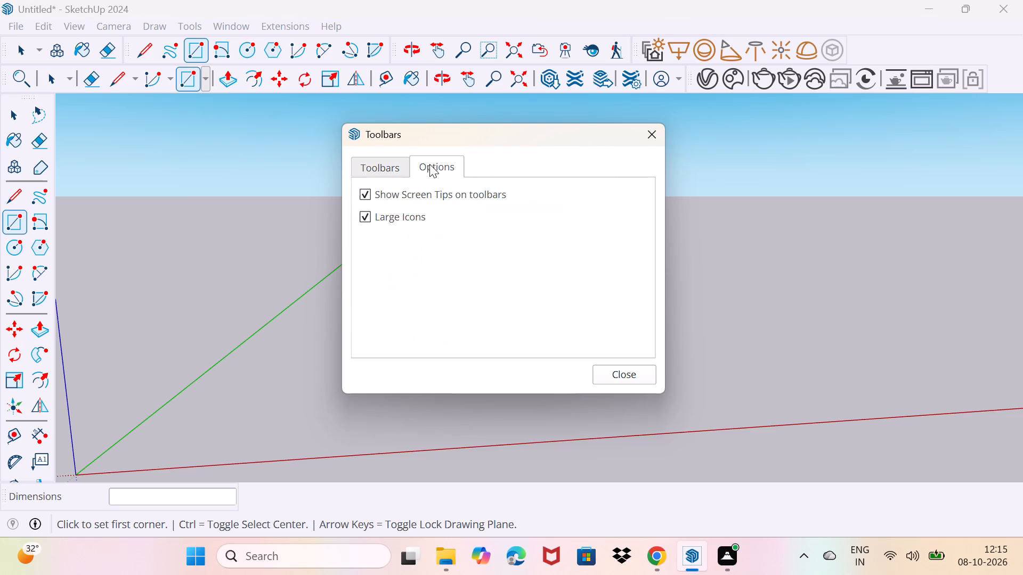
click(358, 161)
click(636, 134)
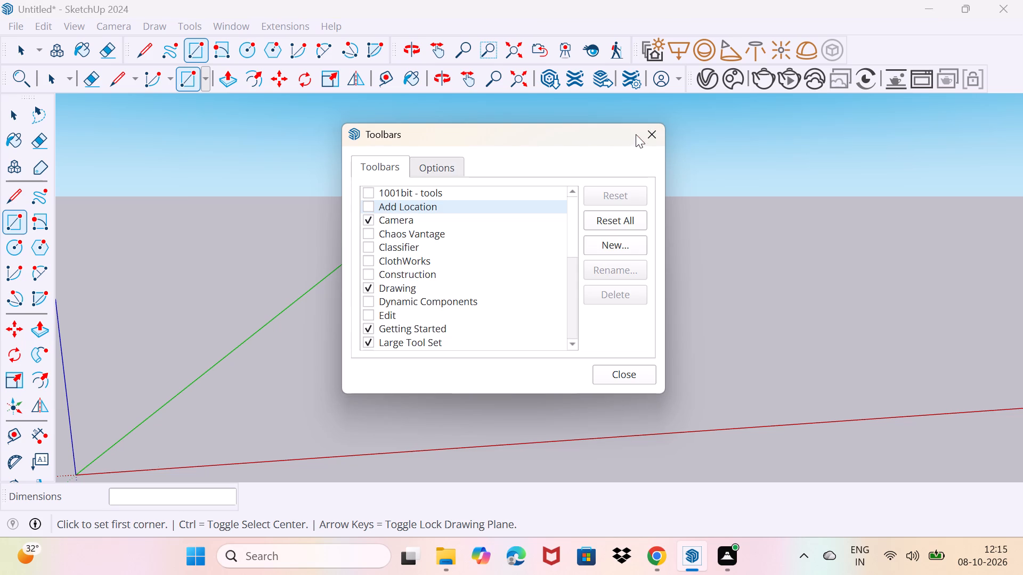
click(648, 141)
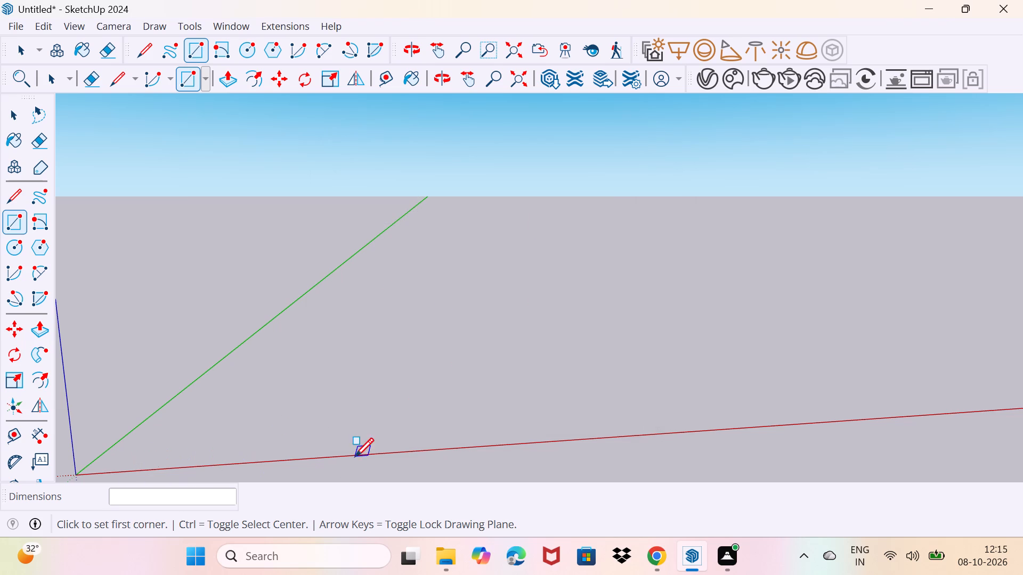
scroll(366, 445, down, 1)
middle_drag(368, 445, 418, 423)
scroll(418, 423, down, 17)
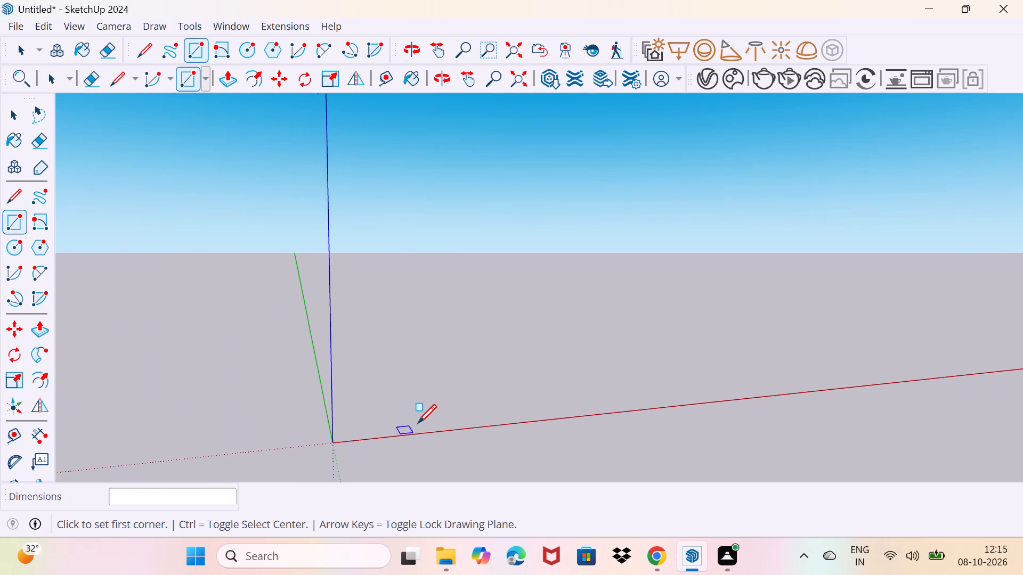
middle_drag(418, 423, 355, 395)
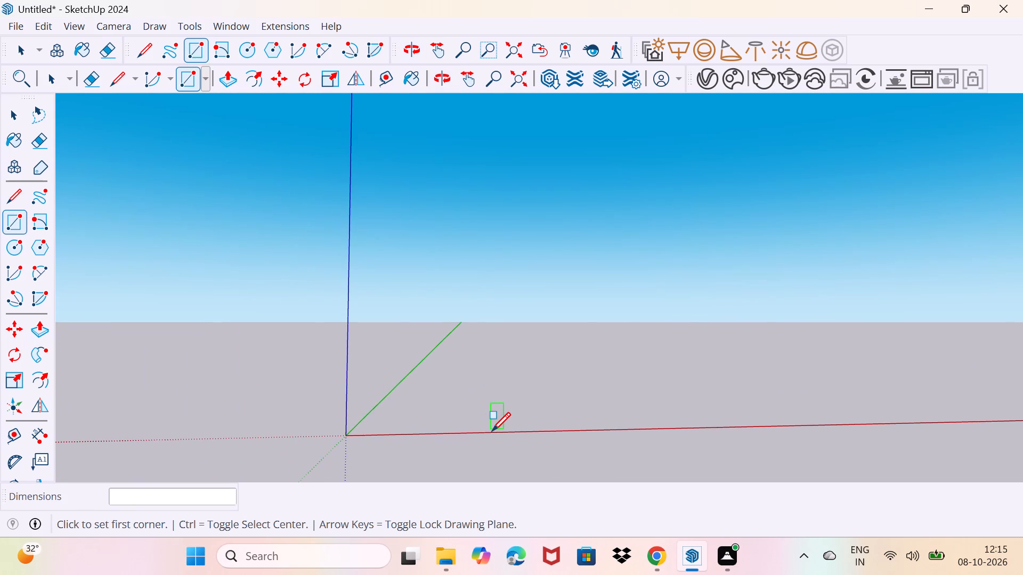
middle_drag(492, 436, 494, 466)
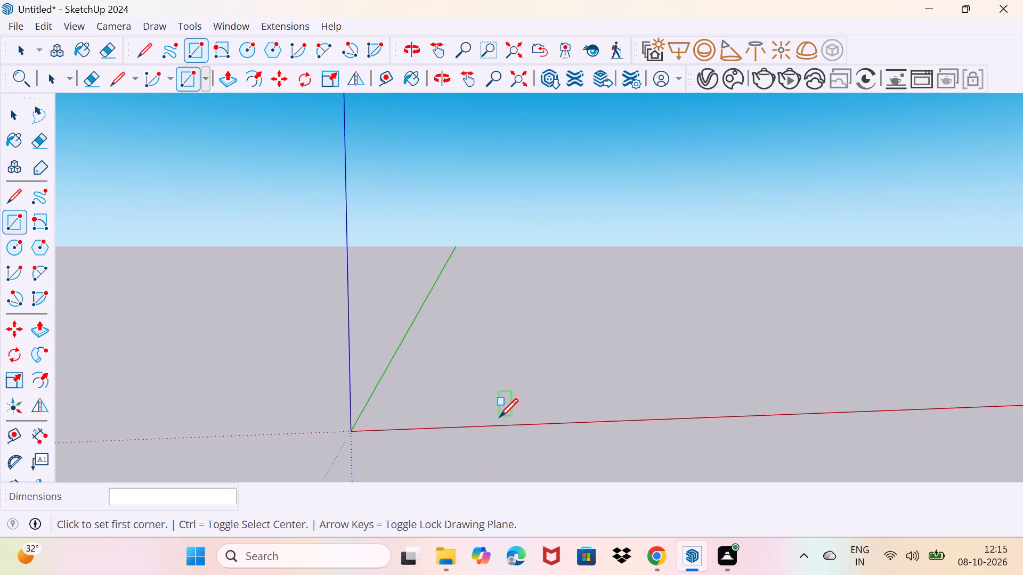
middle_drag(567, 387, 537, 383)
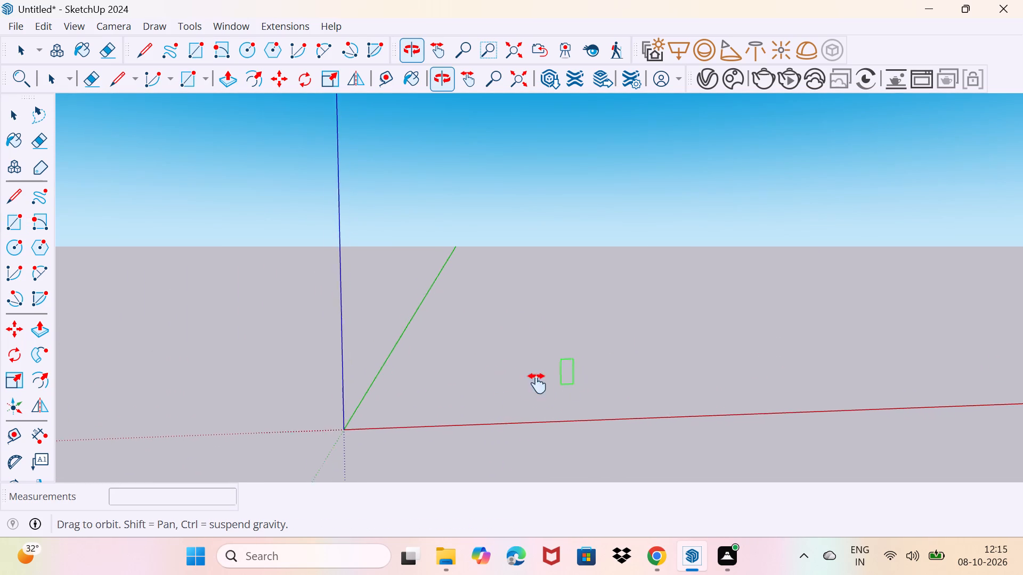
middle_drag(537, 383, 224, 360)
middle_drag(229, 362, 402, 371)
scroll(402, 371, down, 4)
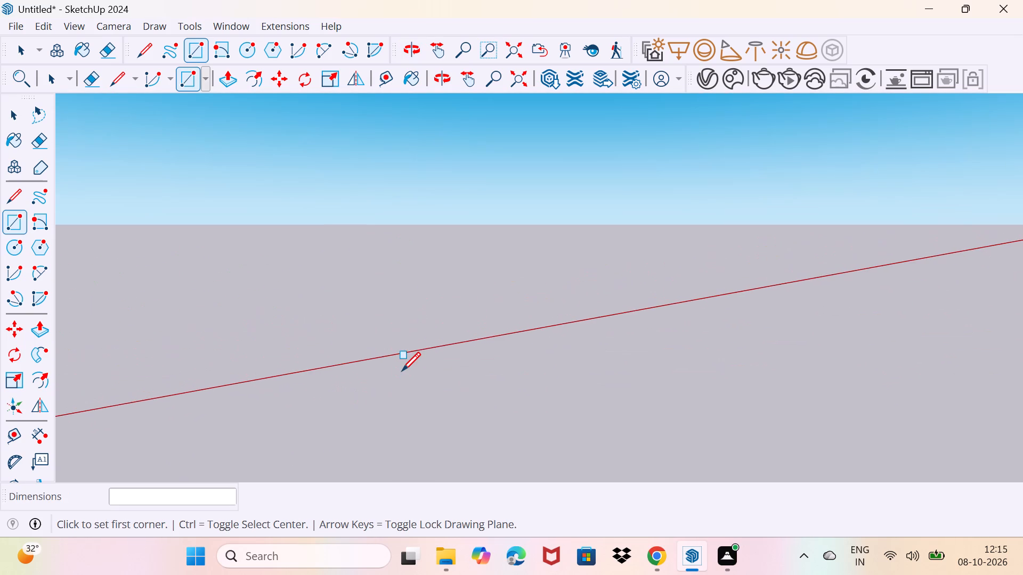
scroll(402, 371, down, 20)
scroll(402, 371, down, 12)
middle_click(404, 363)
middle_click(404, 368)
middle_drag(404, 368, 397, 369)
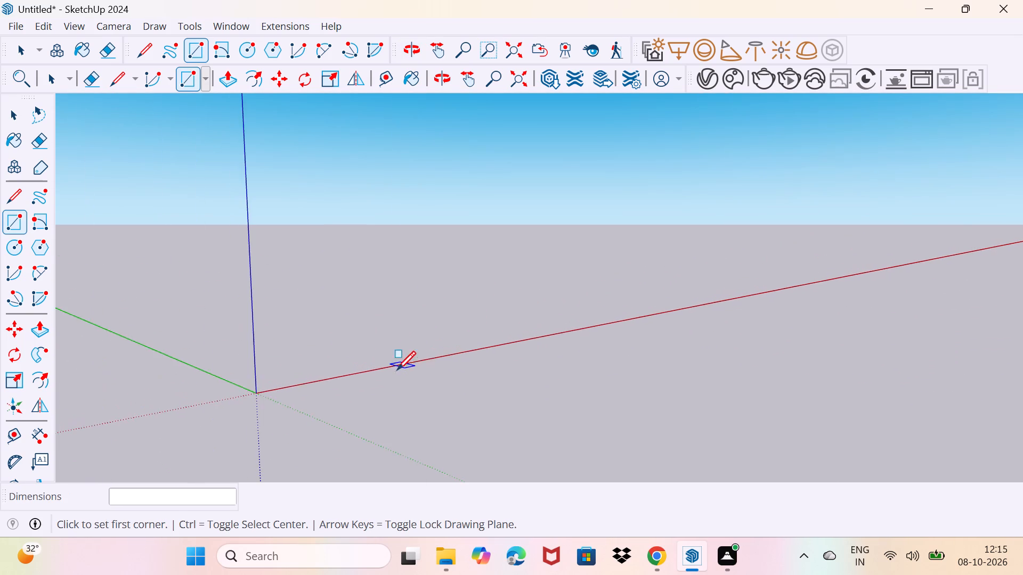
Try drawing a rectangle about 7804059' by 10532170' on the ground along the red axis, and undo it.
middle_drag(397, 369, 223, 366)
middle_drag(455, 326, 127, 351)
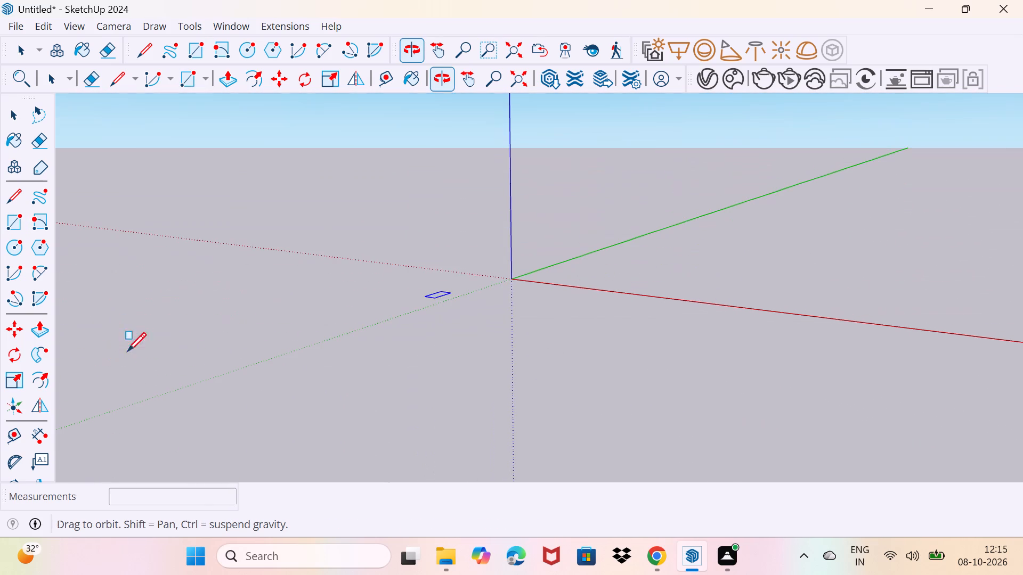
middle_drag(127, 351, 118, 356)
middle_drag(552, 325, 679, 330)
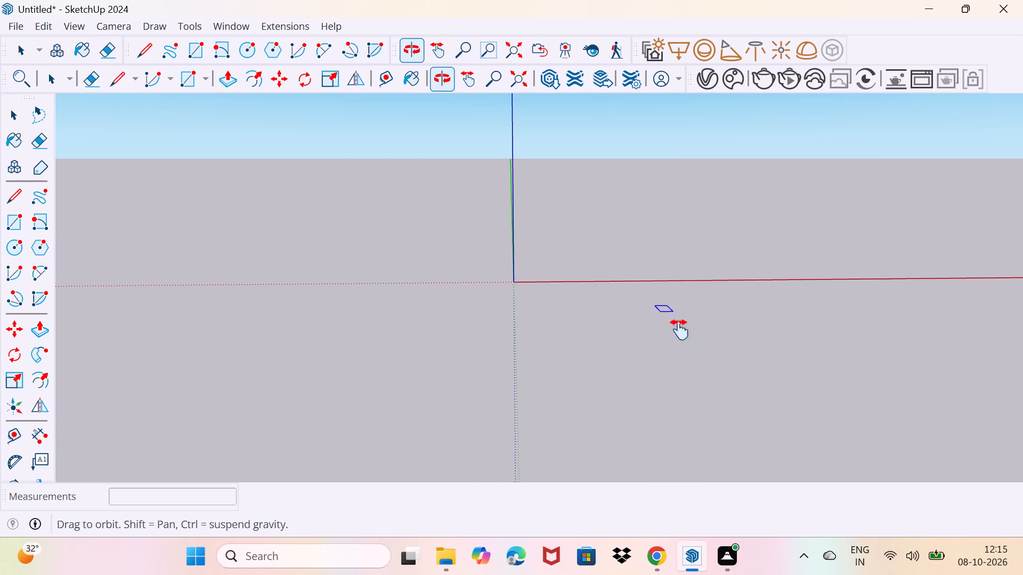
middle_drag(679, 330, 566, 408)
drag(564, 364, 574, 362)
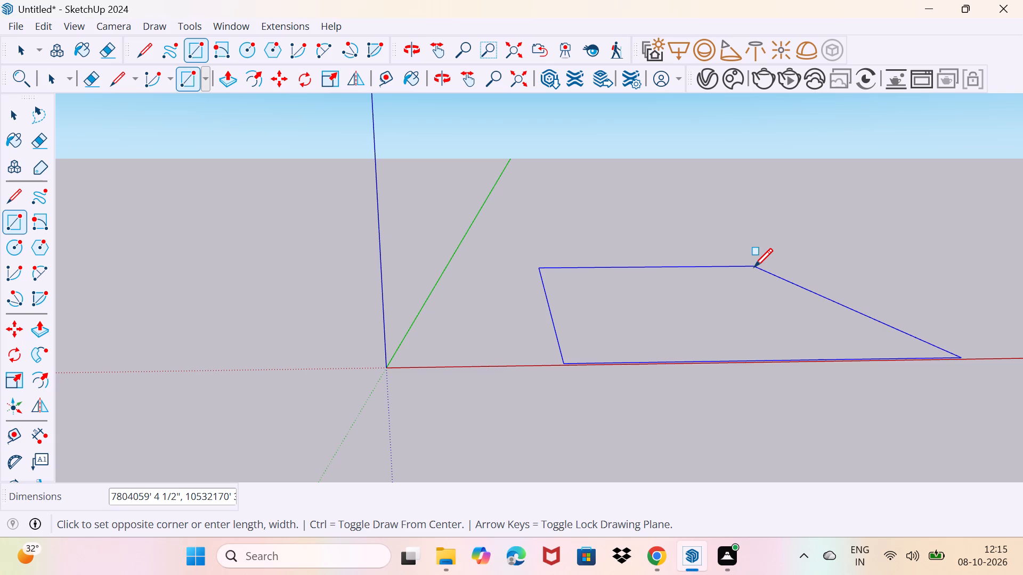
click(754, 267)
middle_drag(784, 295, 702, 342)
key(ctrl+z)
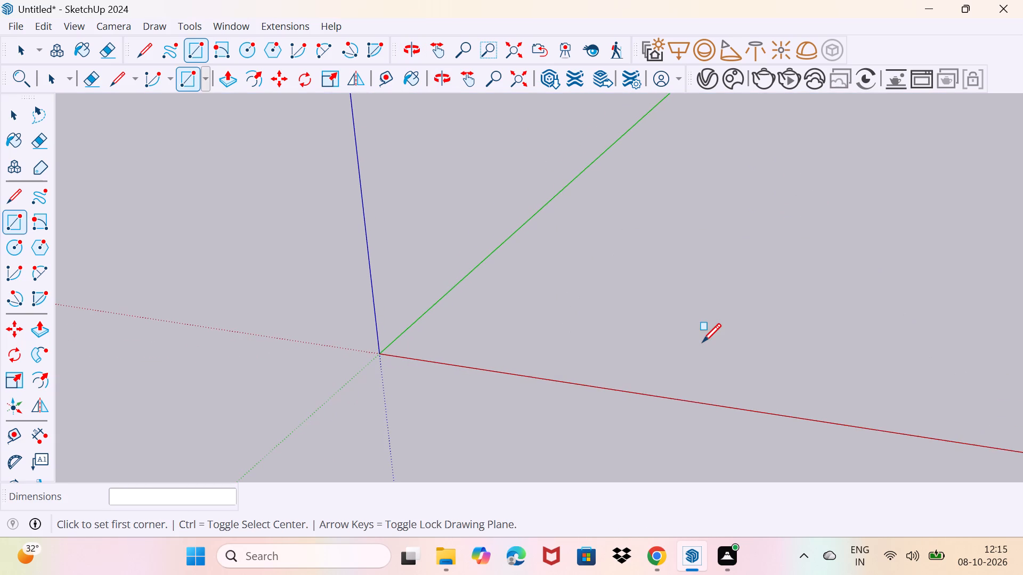
Shift the Measurements toolbar slightly inward along its docking row.
drag(5, 500, 21, 500)
click(42, 494)
click(42, 494)
click(42, 494)
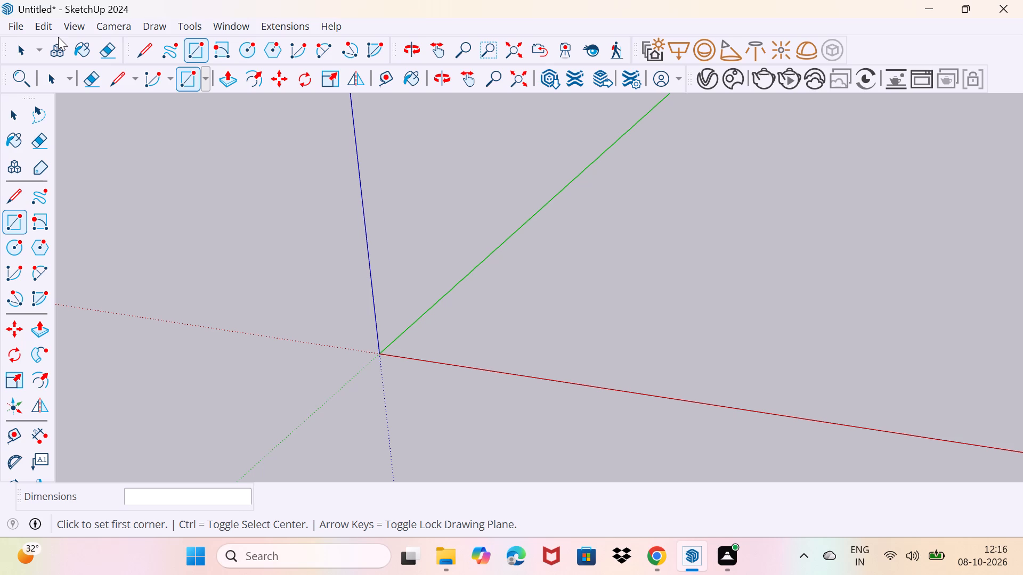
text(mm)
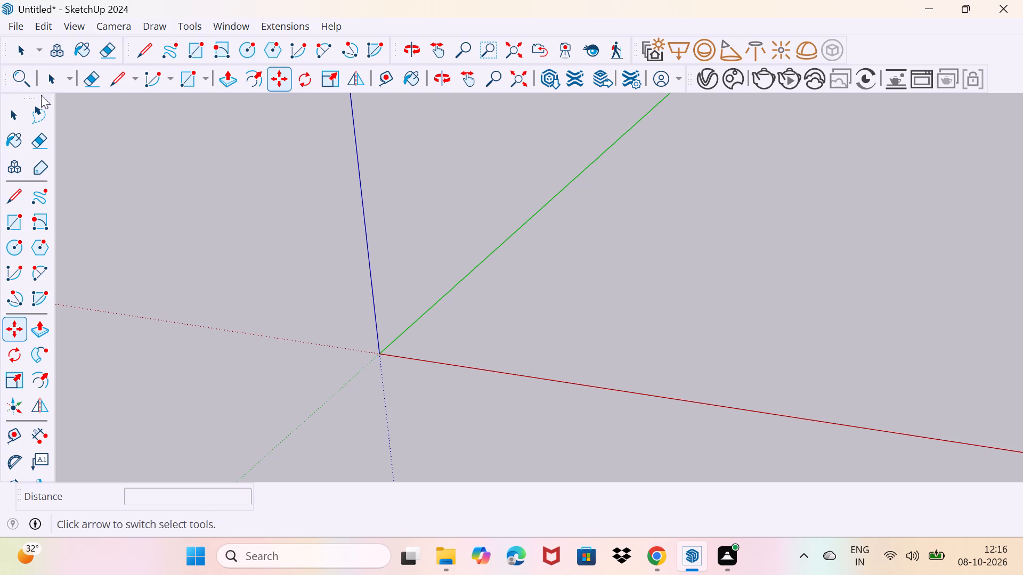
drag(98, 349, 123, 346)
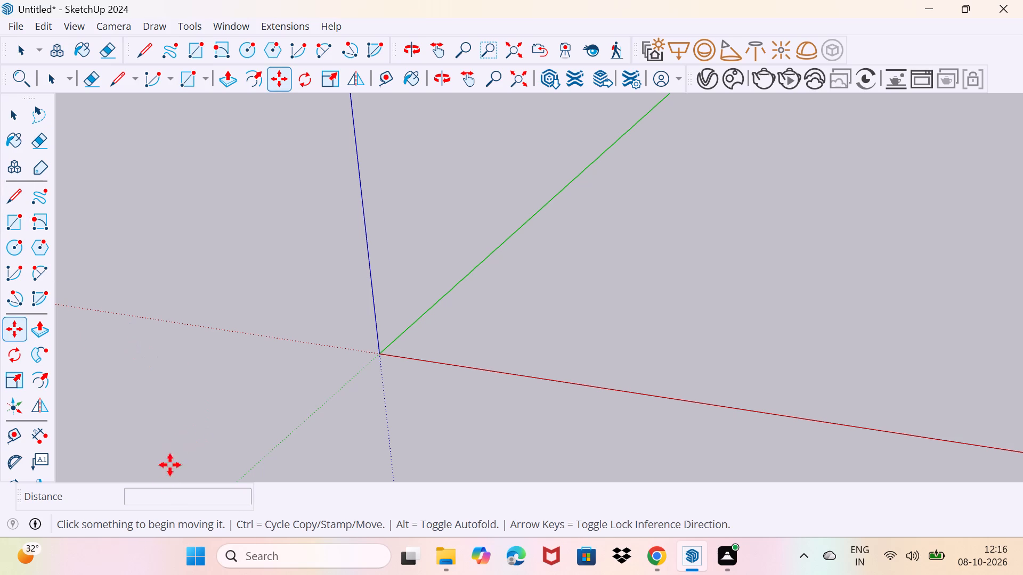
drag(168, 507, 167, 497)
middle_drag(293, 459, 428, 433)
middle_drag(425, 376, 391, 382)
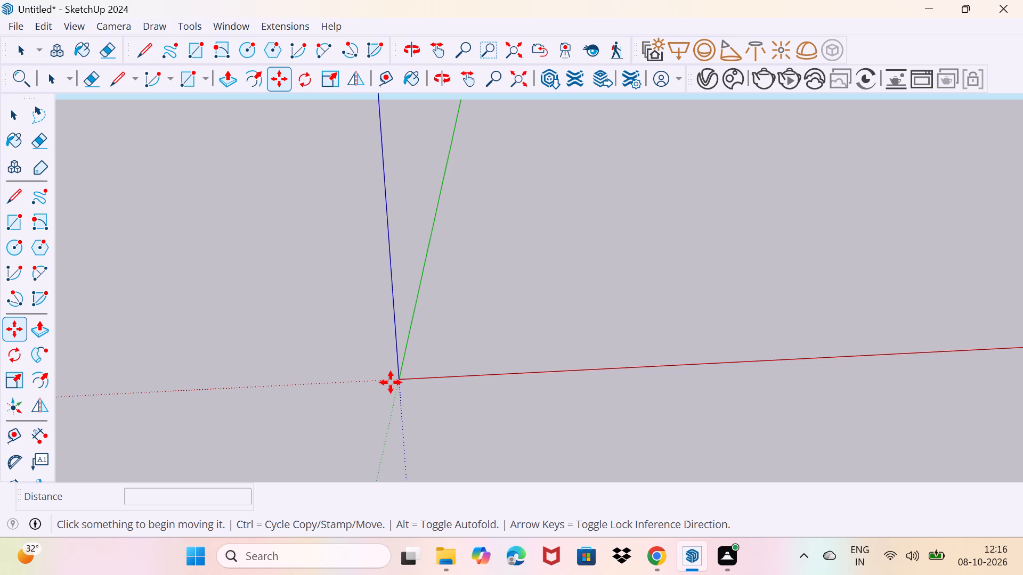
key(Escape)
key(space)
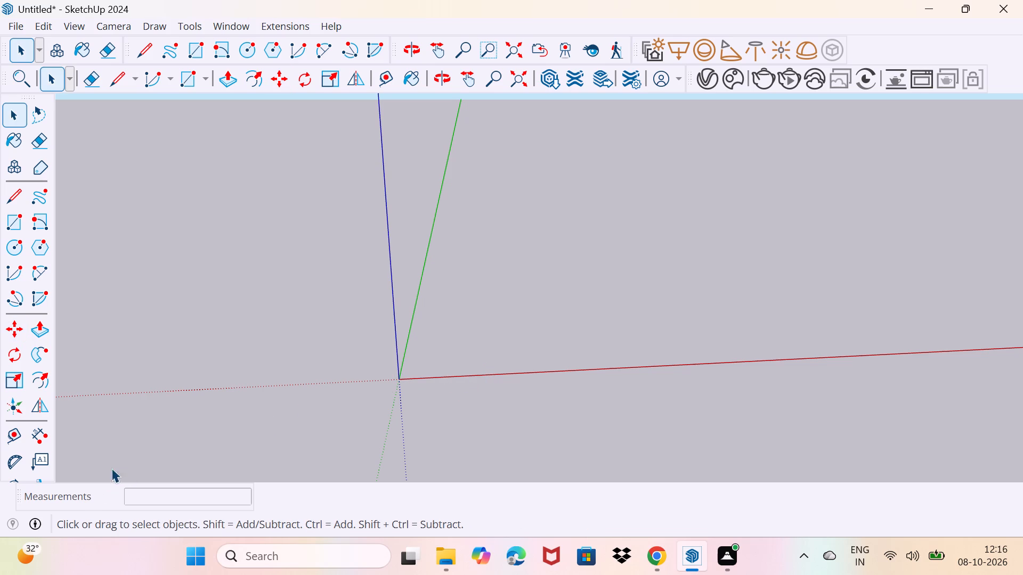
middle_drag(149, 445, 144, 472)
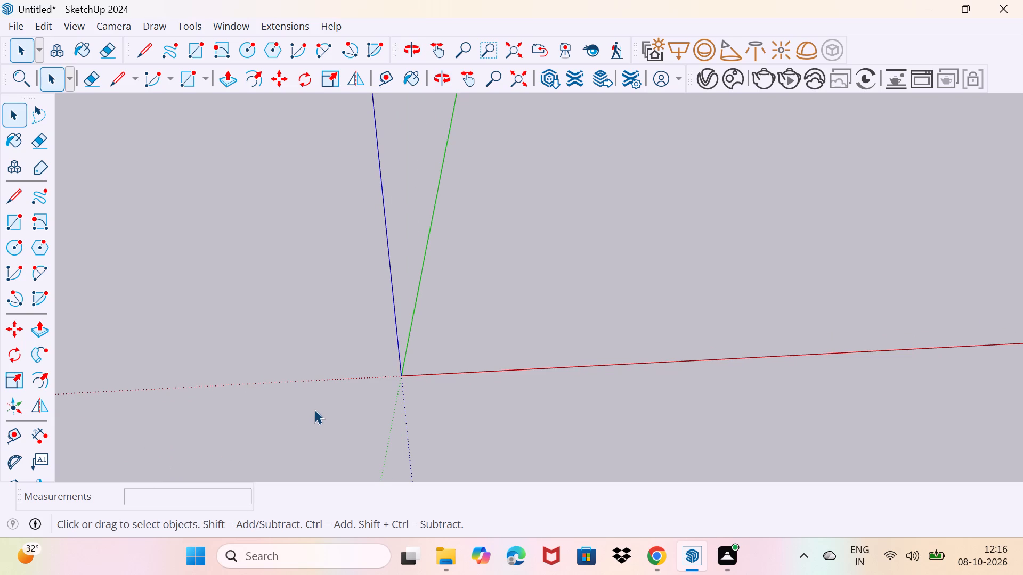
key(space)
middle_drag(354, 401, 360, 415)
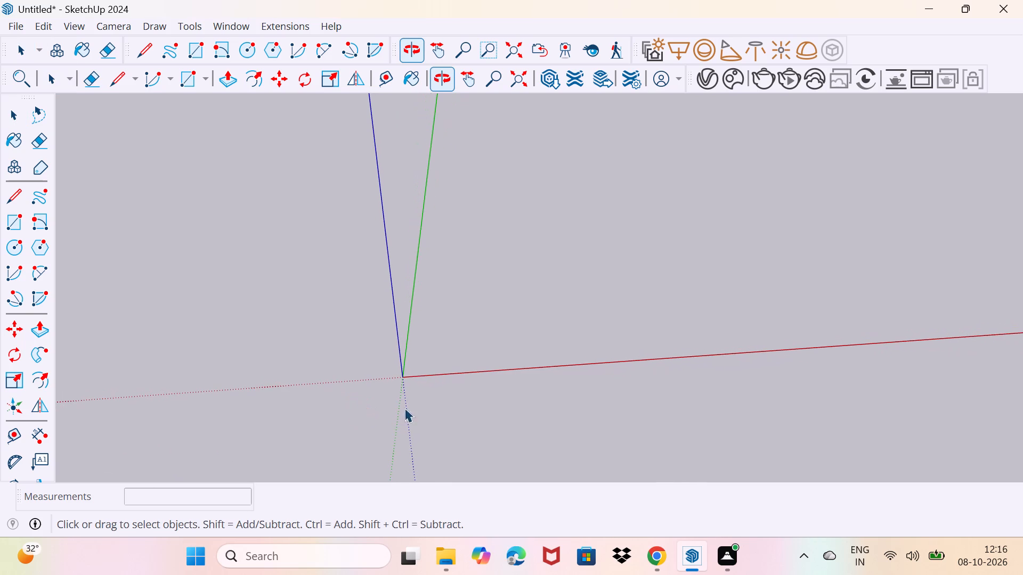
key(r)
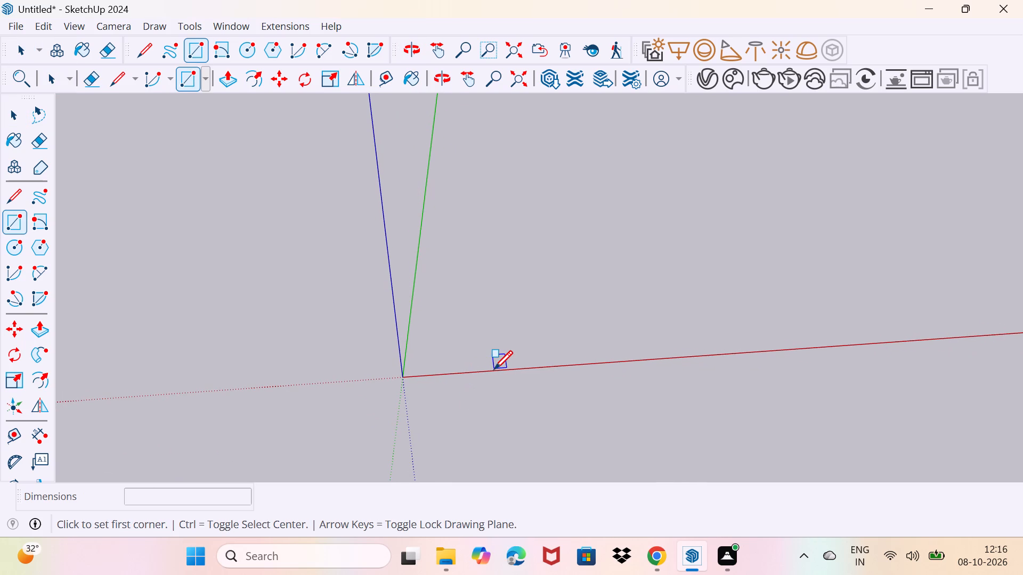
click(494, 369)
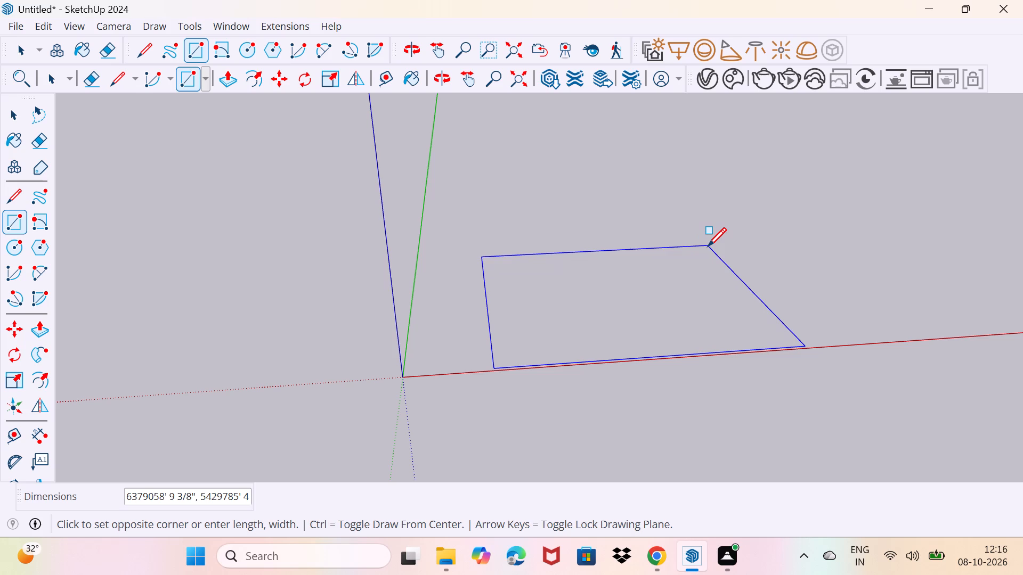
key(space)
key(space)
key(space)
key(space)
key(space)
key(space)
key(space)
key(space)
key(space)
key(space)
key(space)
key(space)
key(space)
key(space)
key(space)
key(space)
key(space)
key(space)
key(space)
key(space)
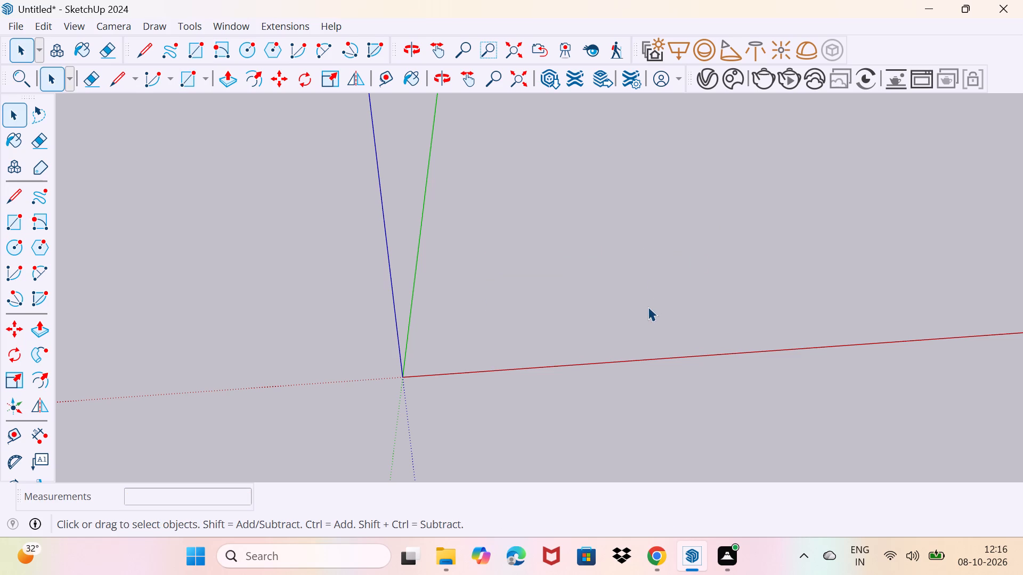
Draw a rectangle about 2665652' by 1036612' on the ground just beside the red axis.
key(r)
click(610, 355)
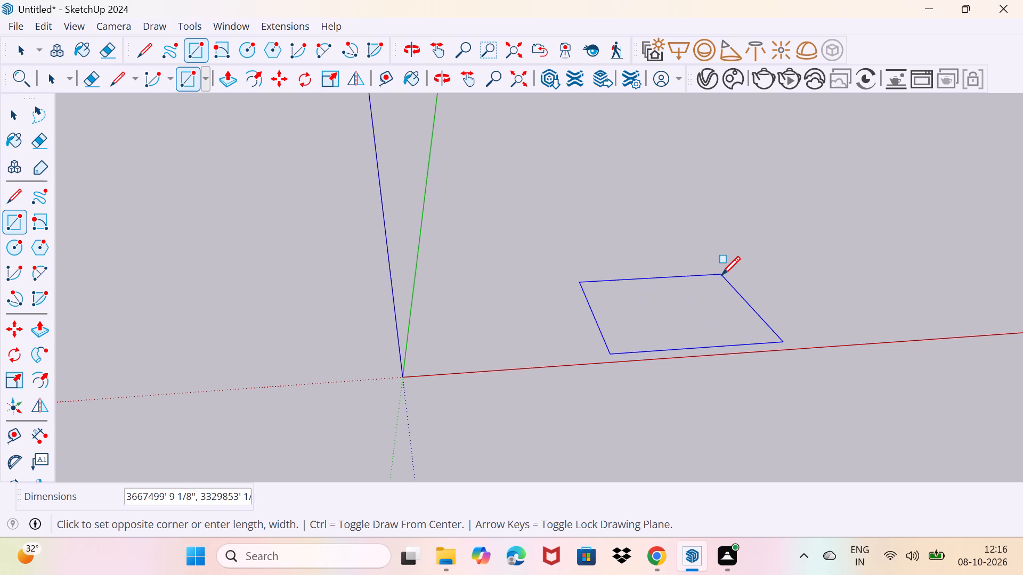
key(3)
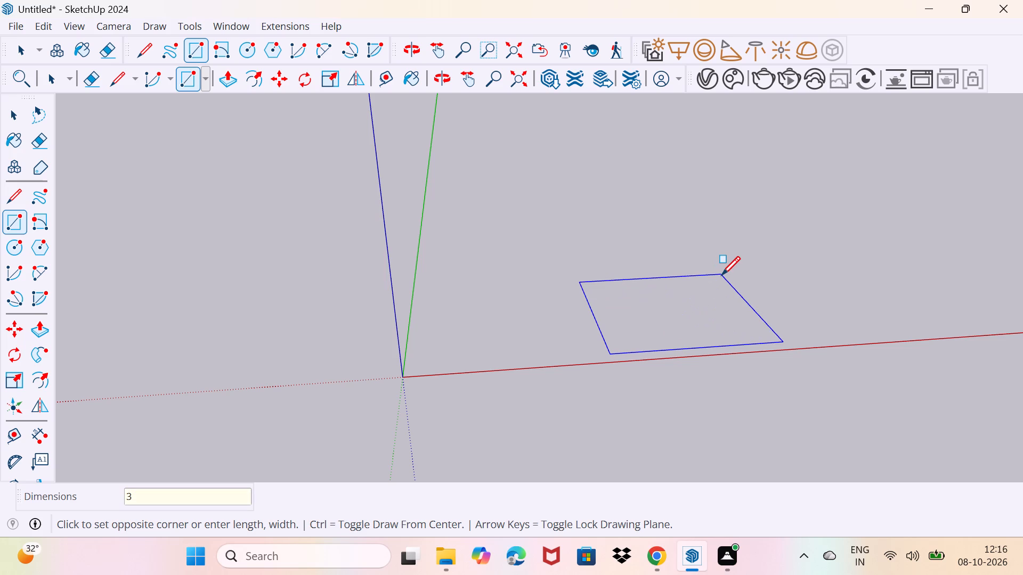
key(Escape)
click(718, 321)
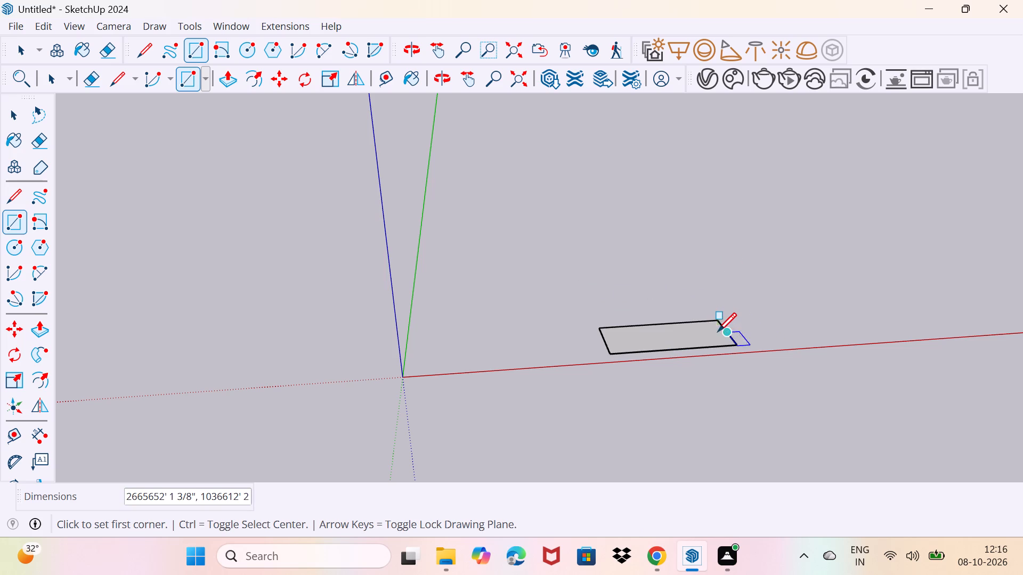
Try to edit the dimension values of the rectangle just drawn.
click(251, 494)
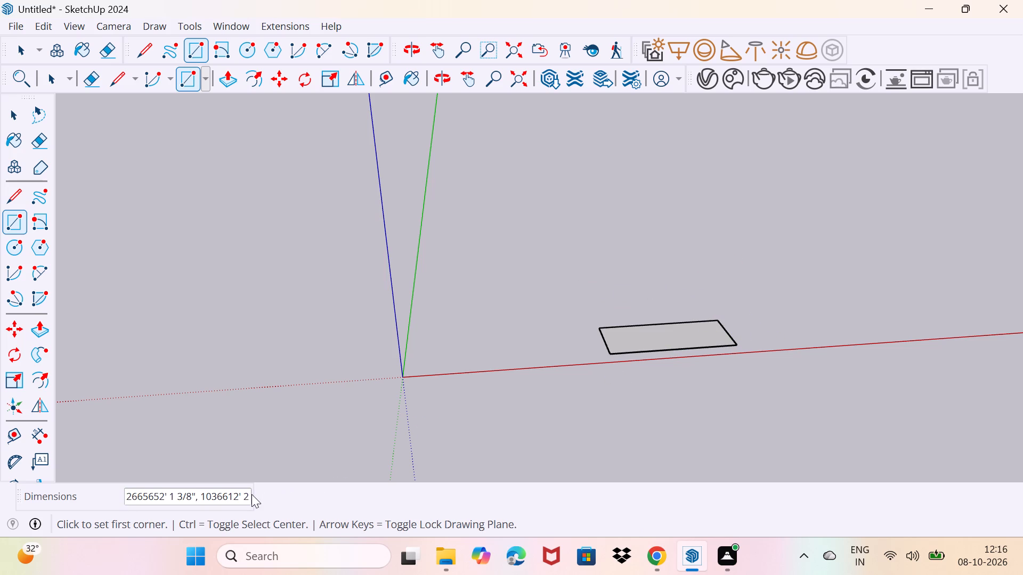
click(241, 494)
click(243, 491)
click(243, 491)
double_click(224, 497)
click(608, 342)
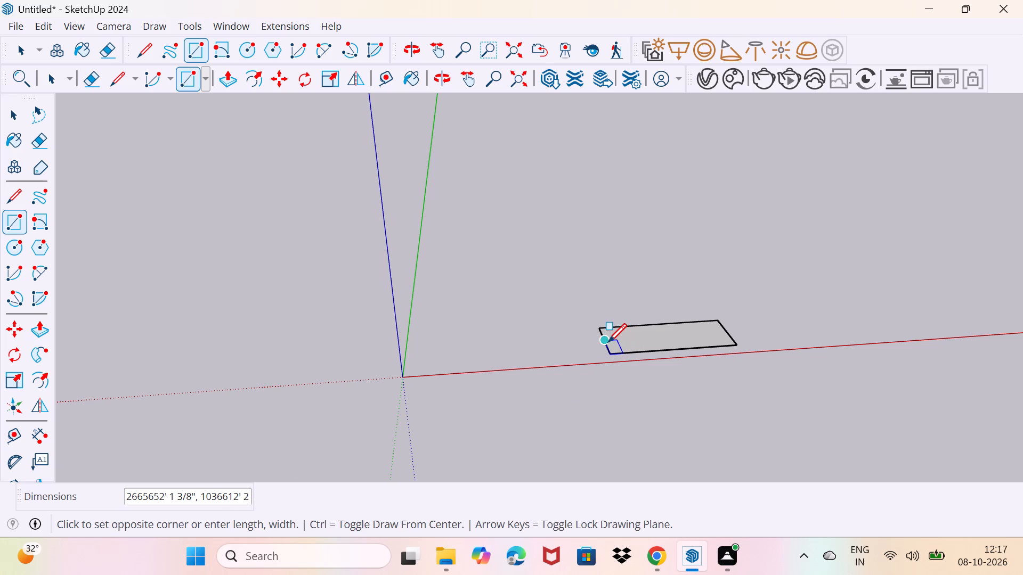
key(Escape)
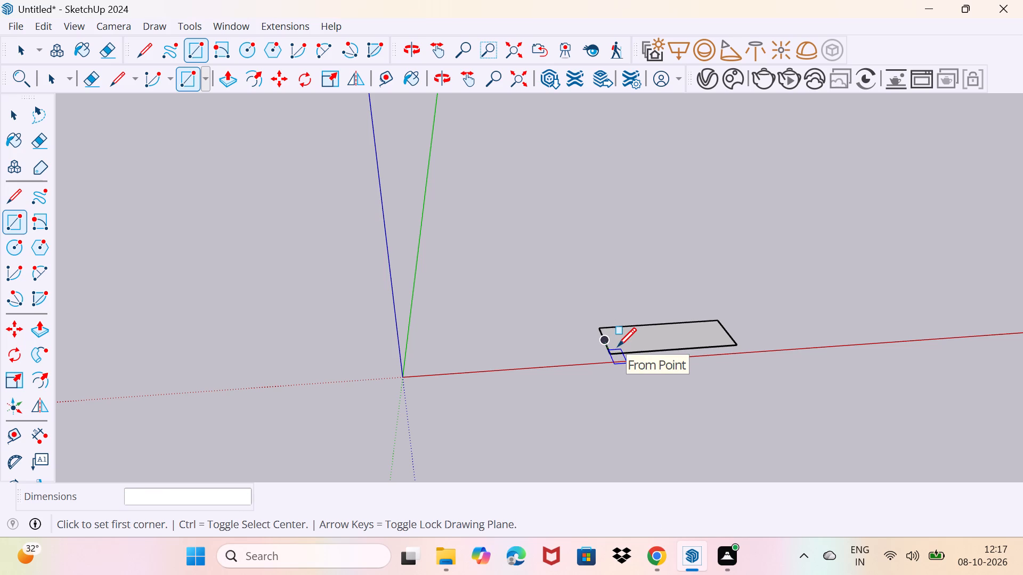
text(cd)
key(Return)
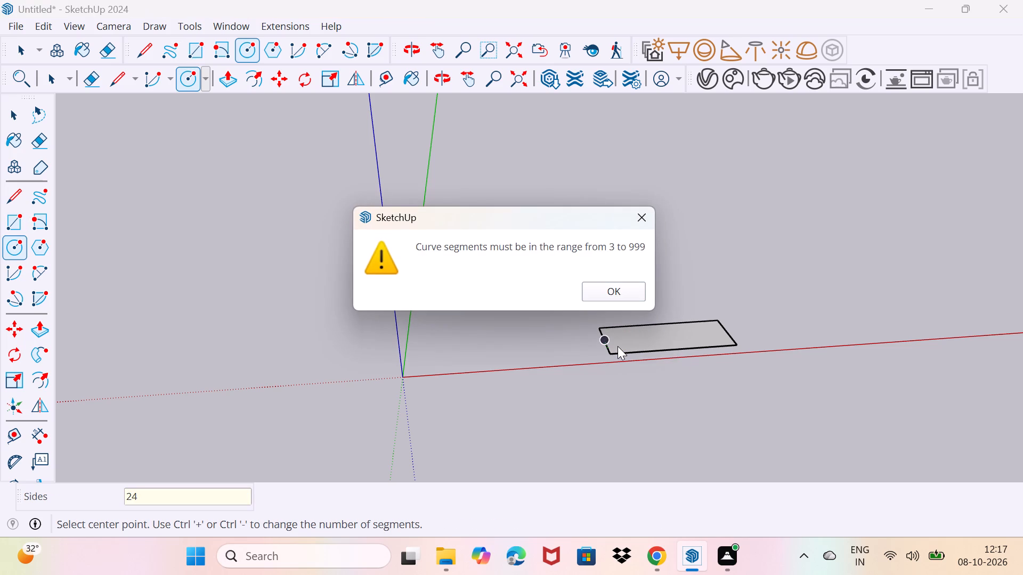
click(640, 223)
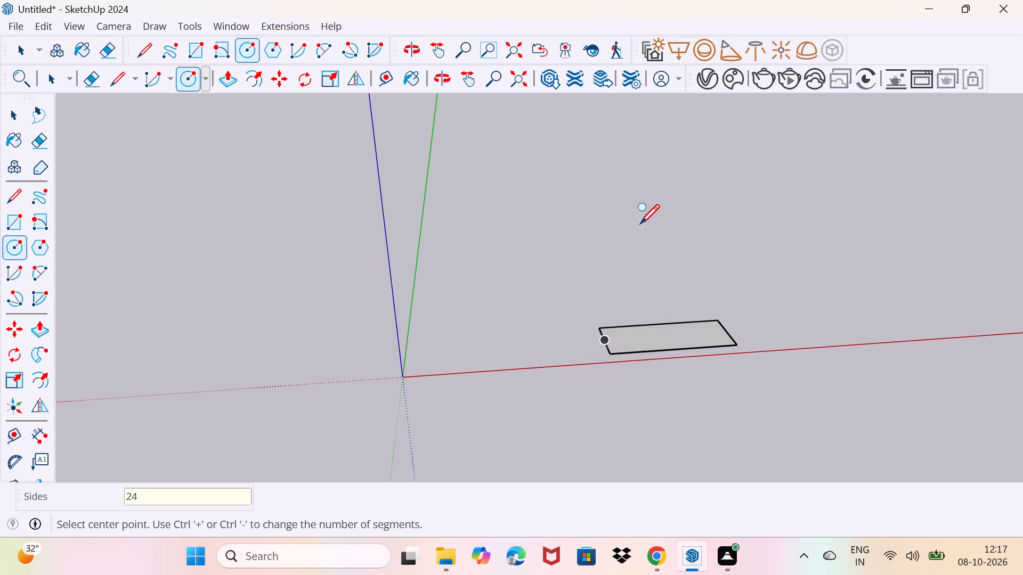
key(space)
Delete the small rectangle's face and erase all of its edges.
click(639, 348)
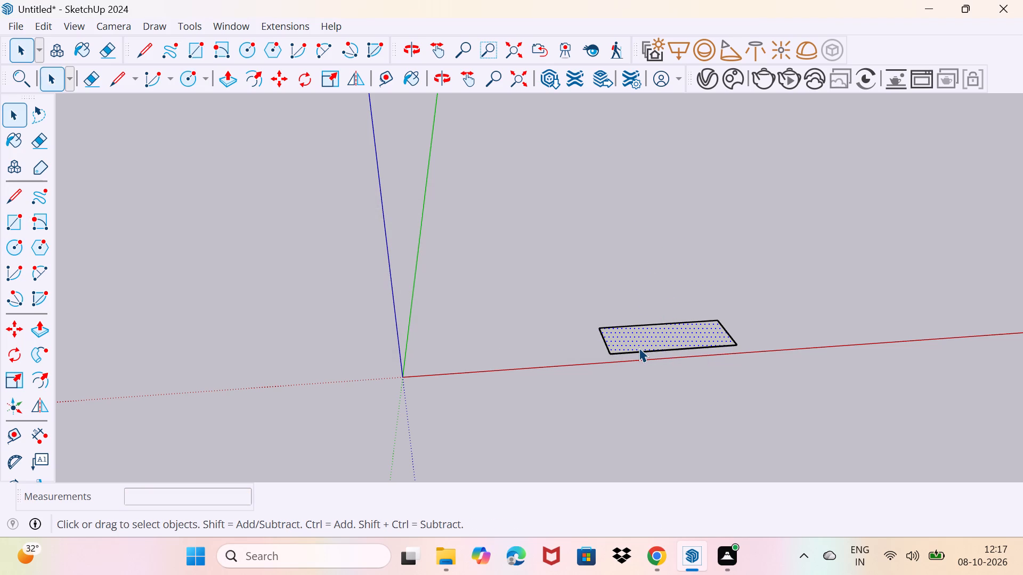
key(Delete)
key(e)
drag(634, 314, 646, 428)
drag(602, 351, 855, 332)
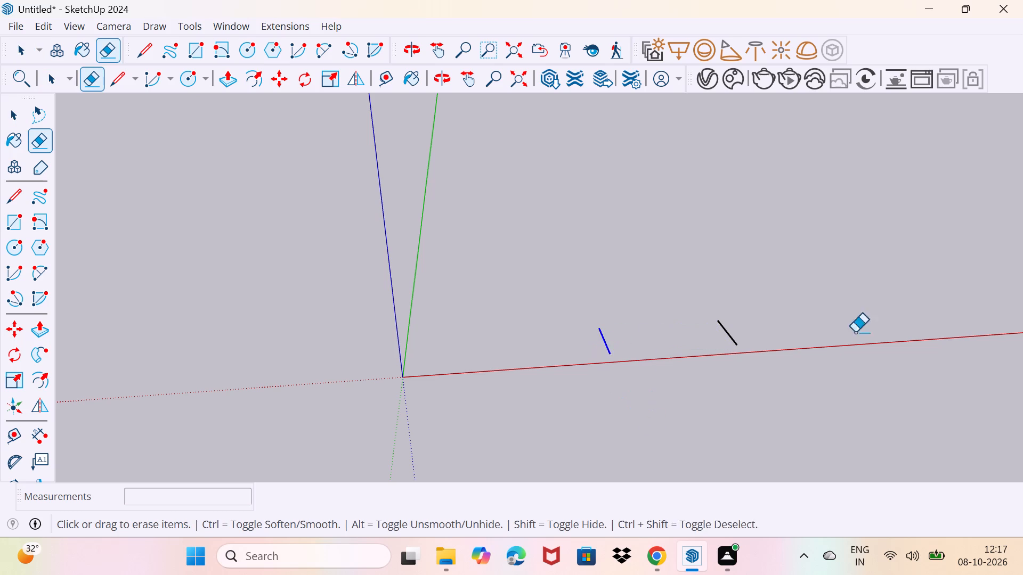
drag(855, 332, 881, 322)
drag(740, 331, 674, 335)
Draw a large rectangle on the ground beside the red axis, about 12704442' on its first dimension.
scroll(703, 337, down, 4)
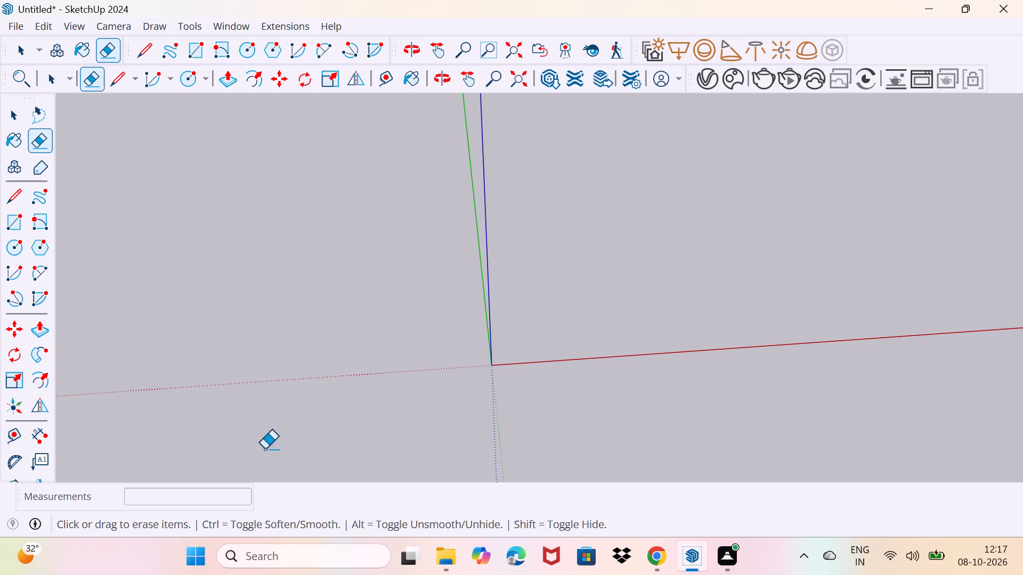
click(143, 492)
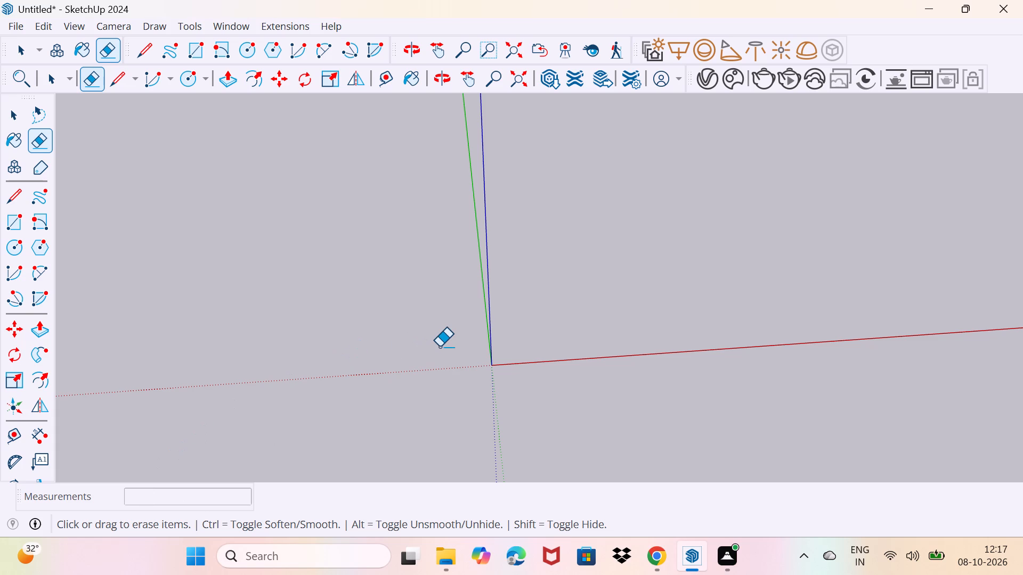
key(Escape)
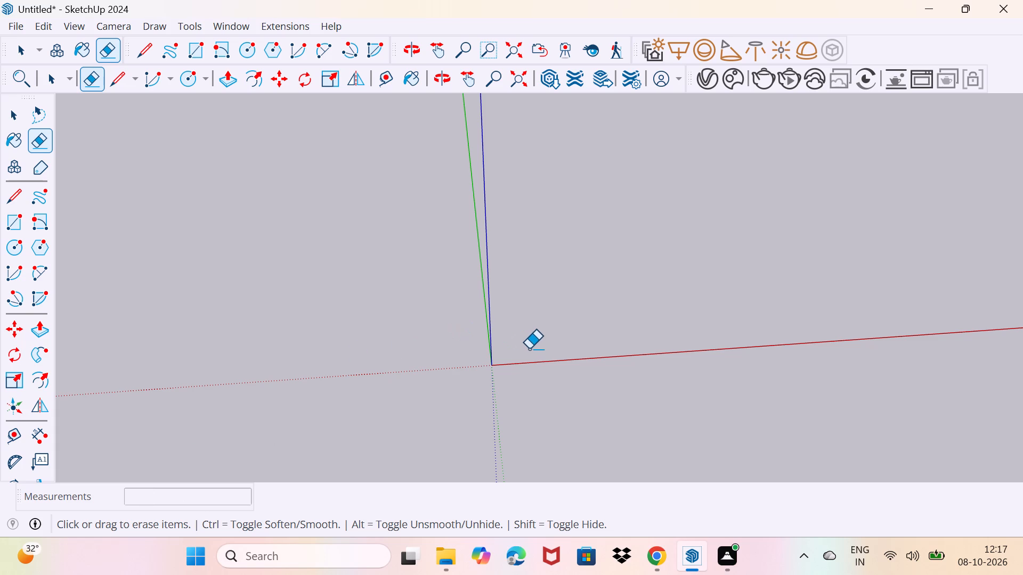
shift+middle_drag(530, 349, 309, 379)
key(r)
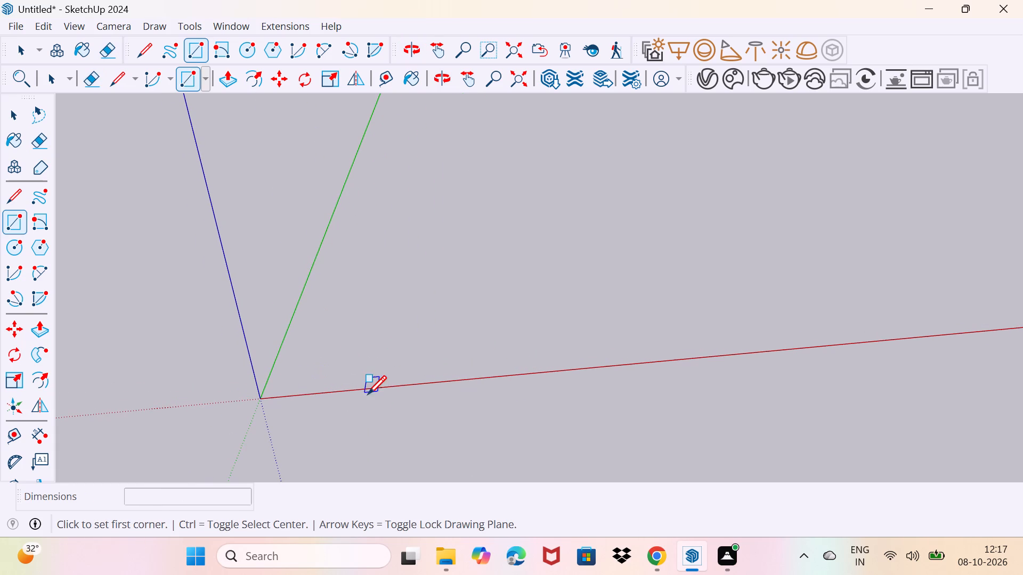
drag(400, 384, 411, 376)
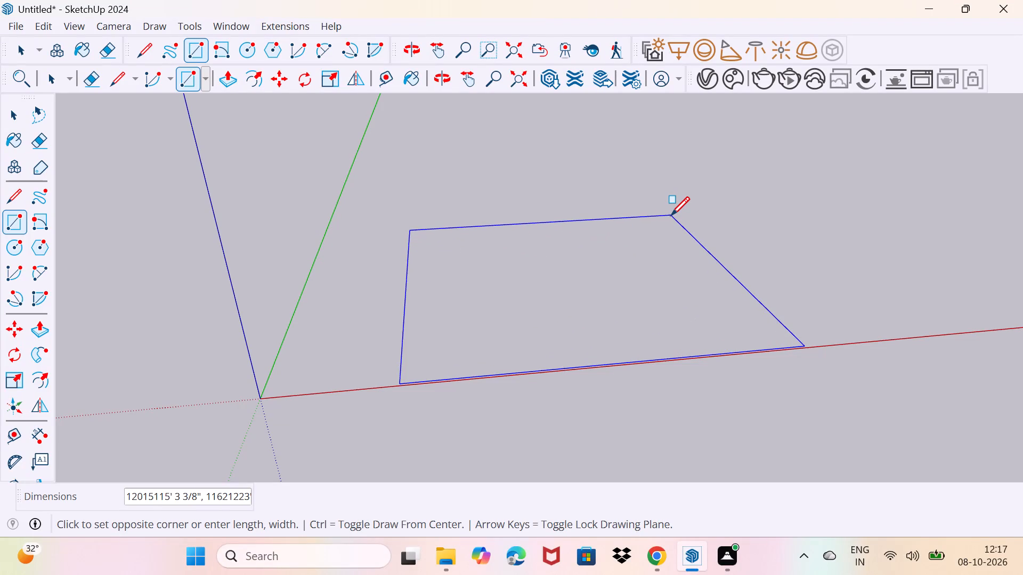
click(679, 209)
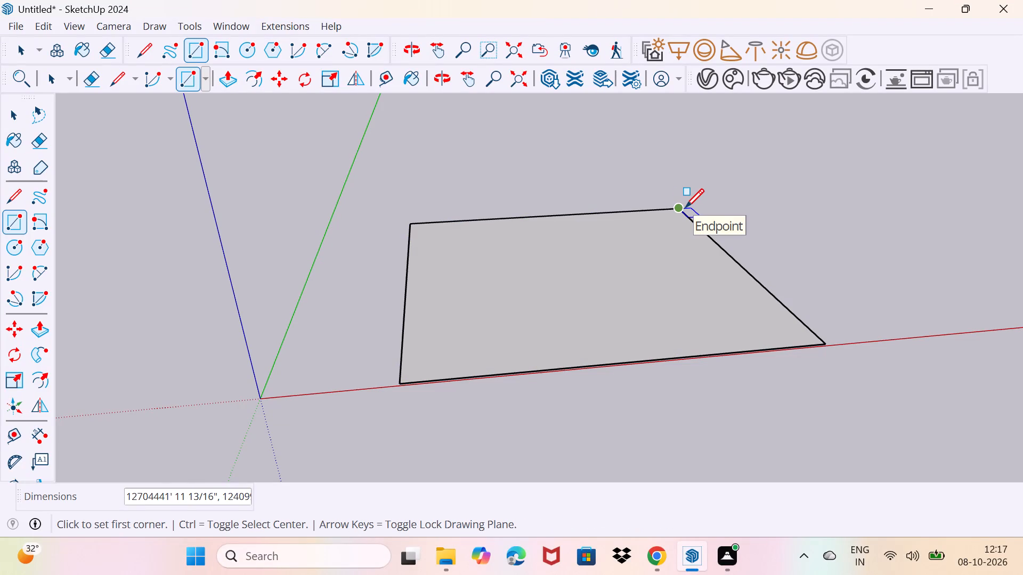
Set the dimensions of the large rectangle just drawn to 12' by 13'.
text(12)
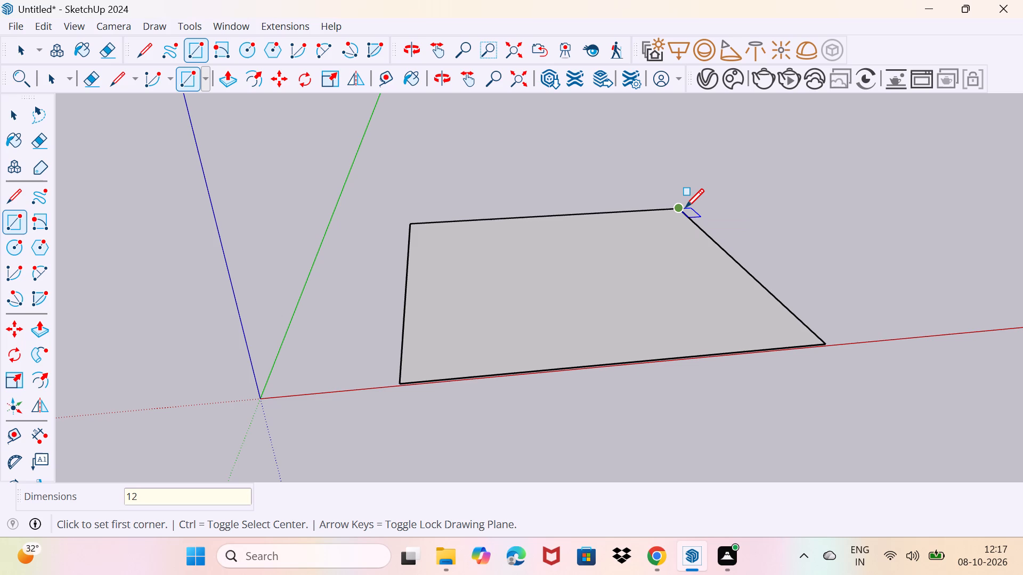
text(",)
text(13)
key(BackSpace)
key(BackSpace)
key(BackSpace)
key(BackSpace)
text(',)
text(13)
key(apostrophe)
key(Return)
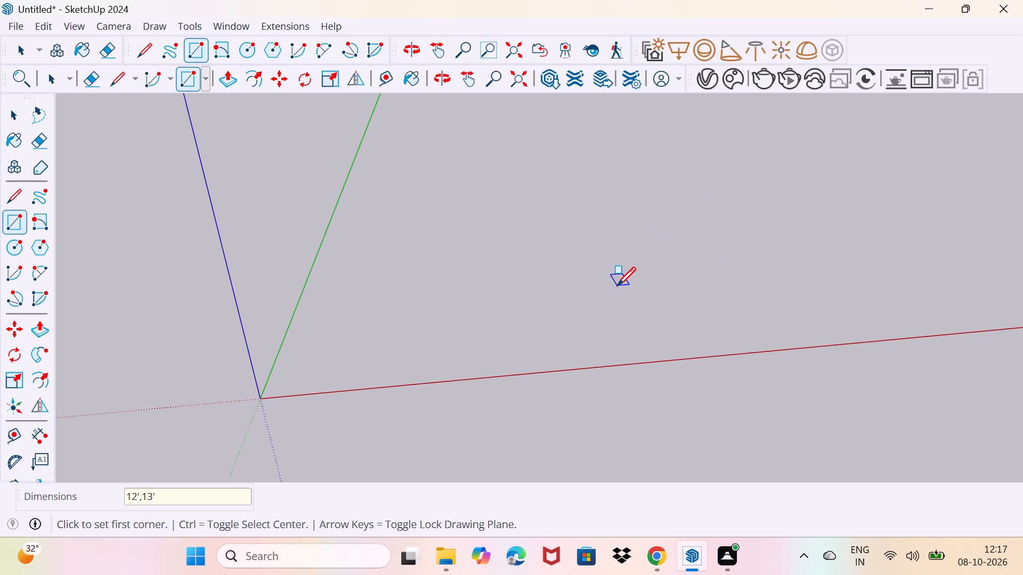
Draw another rectangle on the ground between the red and green axes and set its dimensions to 12' by 13'.
middle_drag(617, 285, 465, 333)
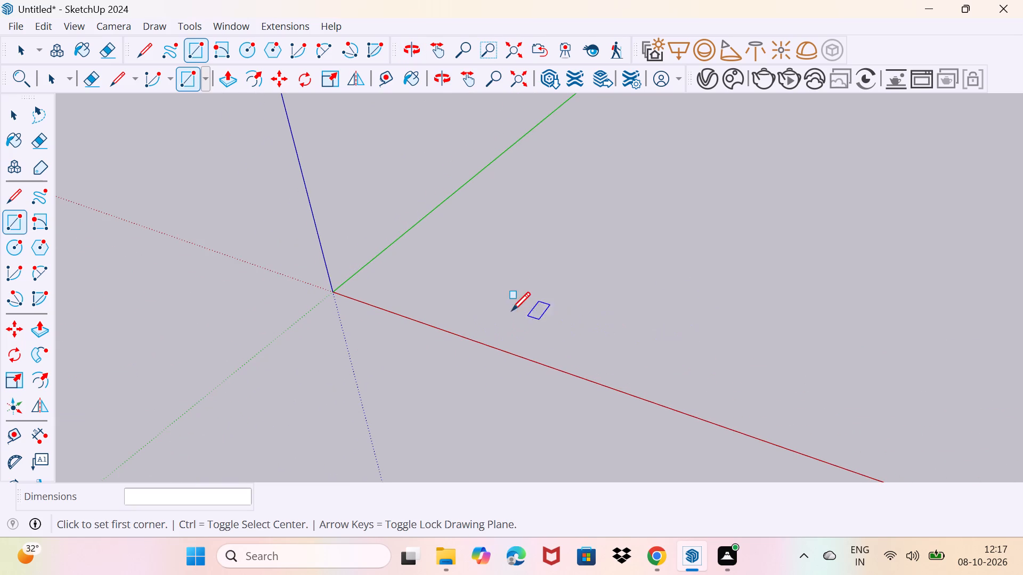
click(498, 292)
click(728, 242)
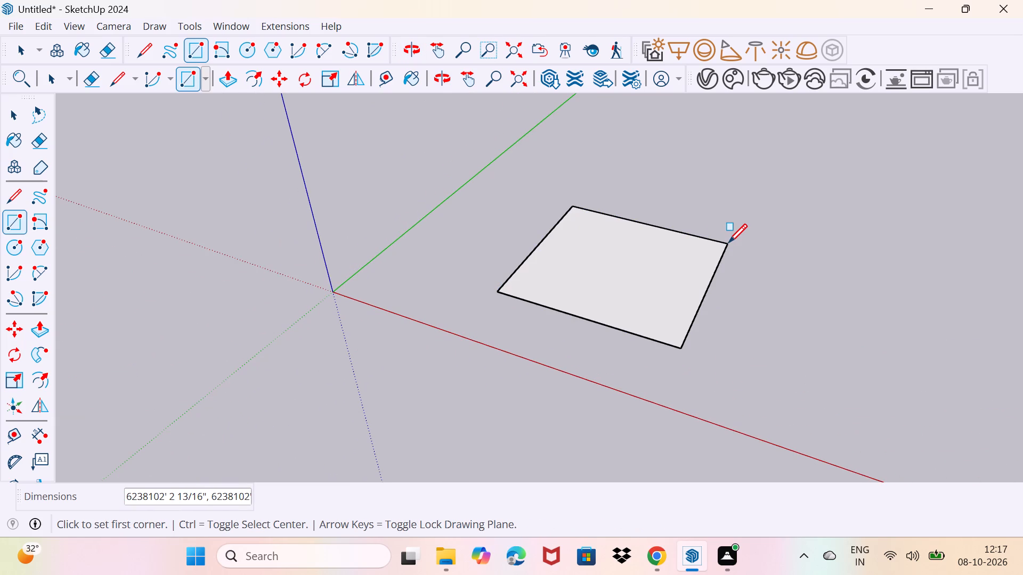
text(12',)
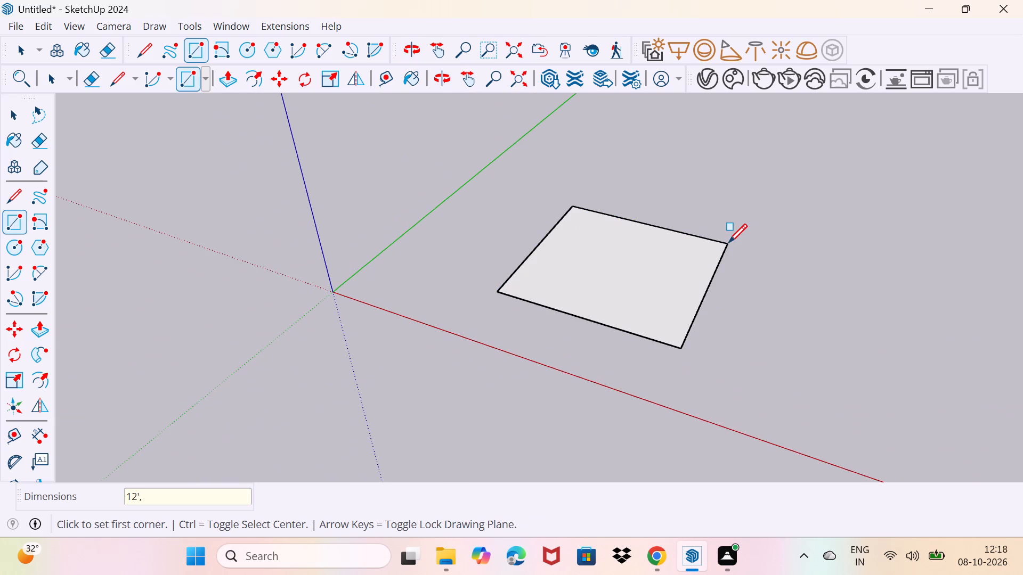
text(13)
key(apostrophe)
key(Return)
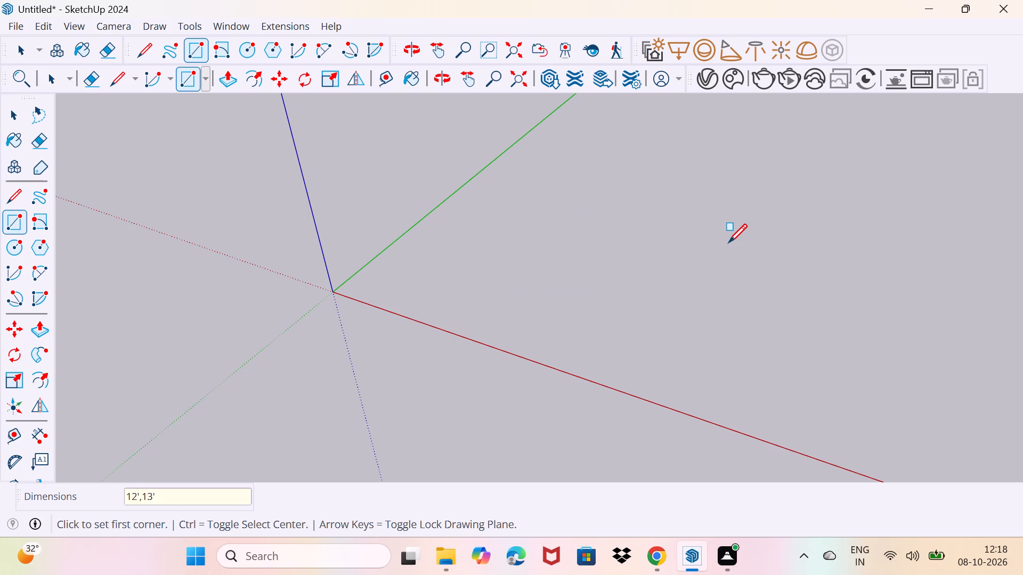
Draw a large rectangle on the ground between the red and green axes, about 6572501' by 7395318'.
middle_drag(662, 265, 615, 275)
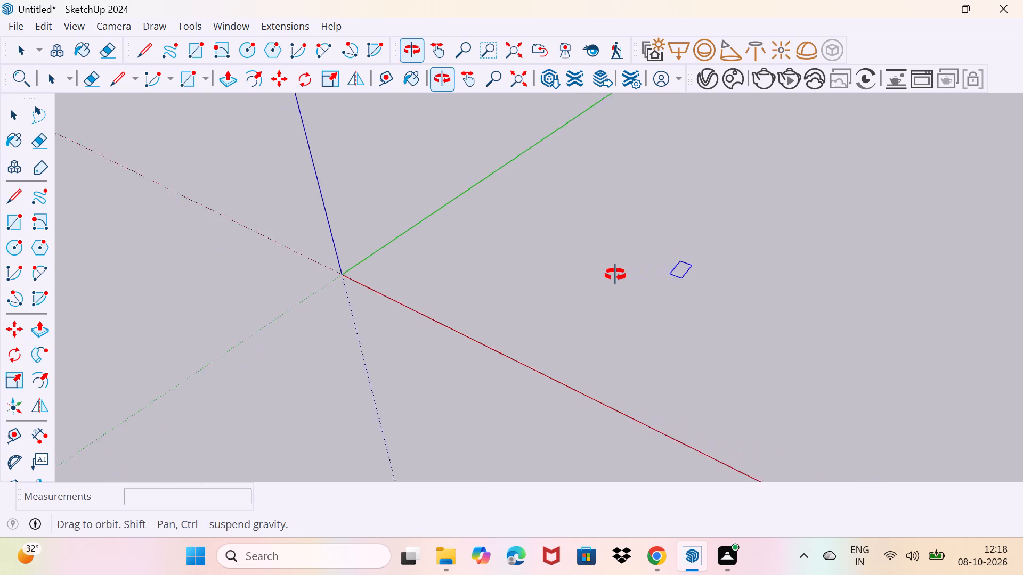
middle_drag(615, 275, 521, 289)
click(448, 252)
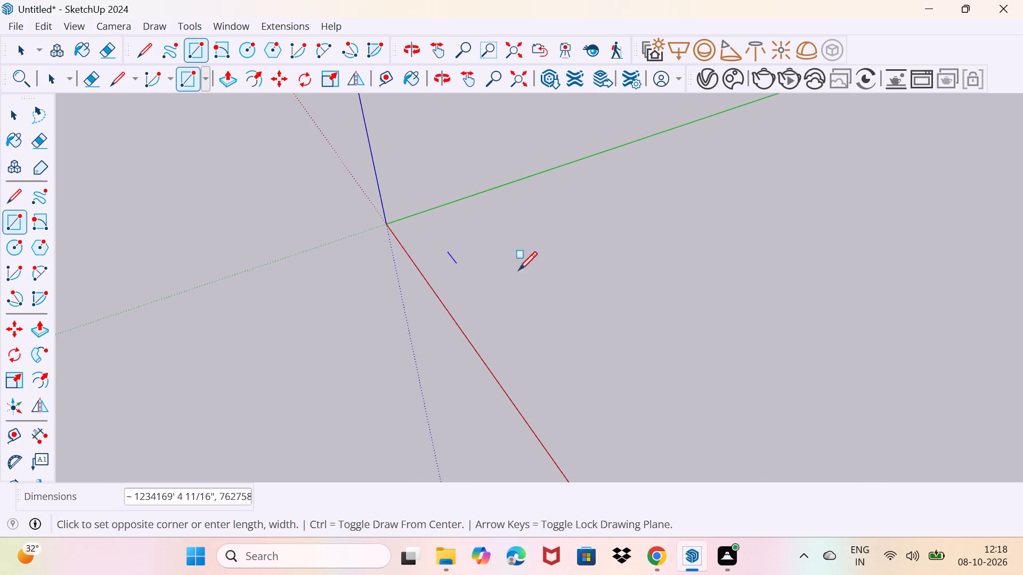
click(733, 285)
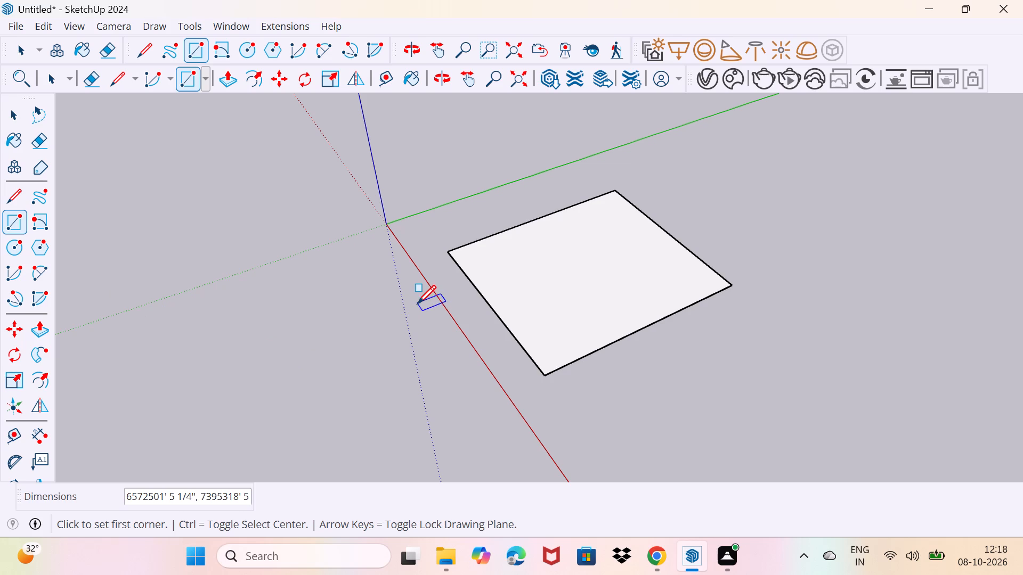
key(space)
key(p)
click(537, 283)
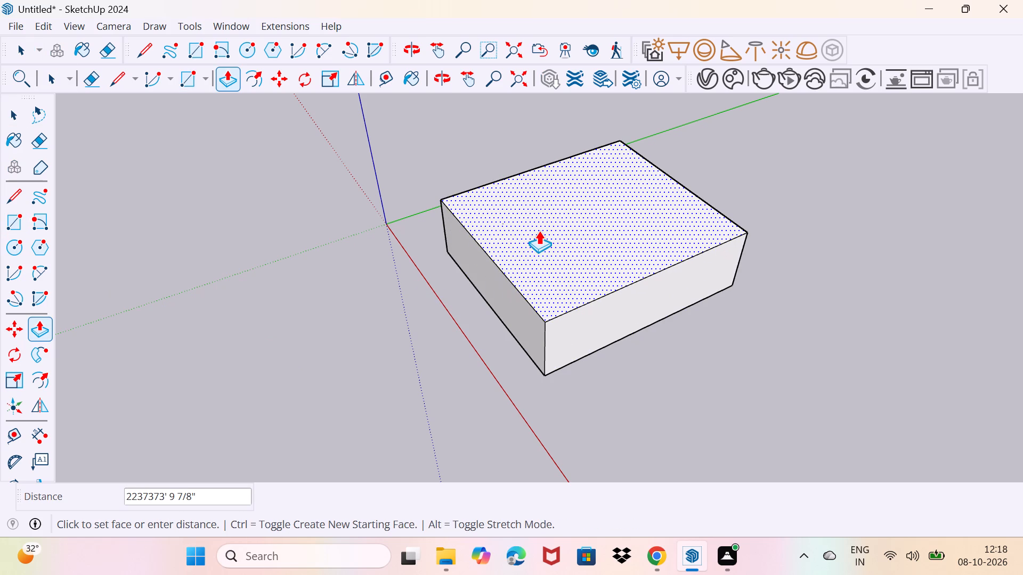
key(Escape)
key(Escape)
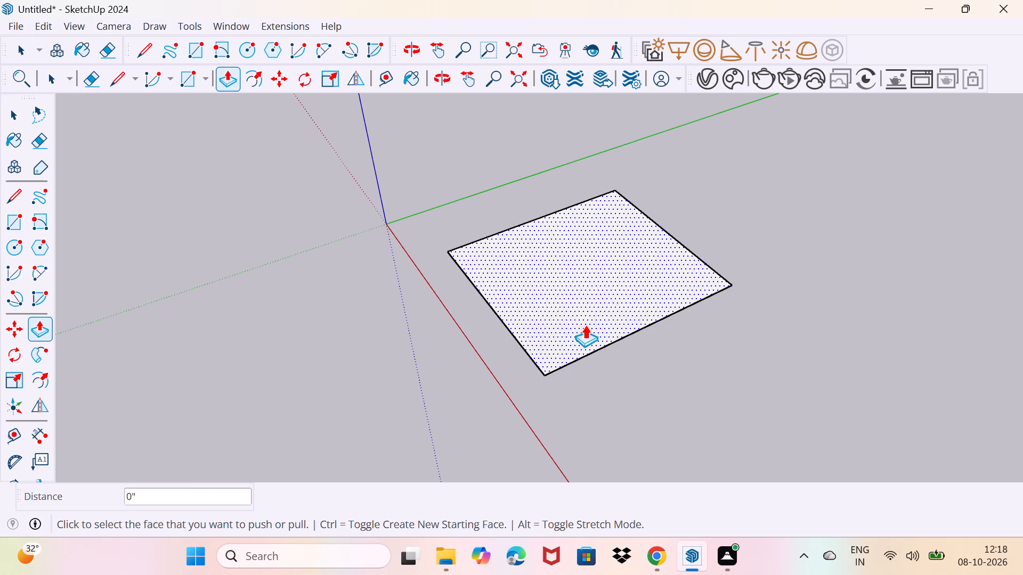
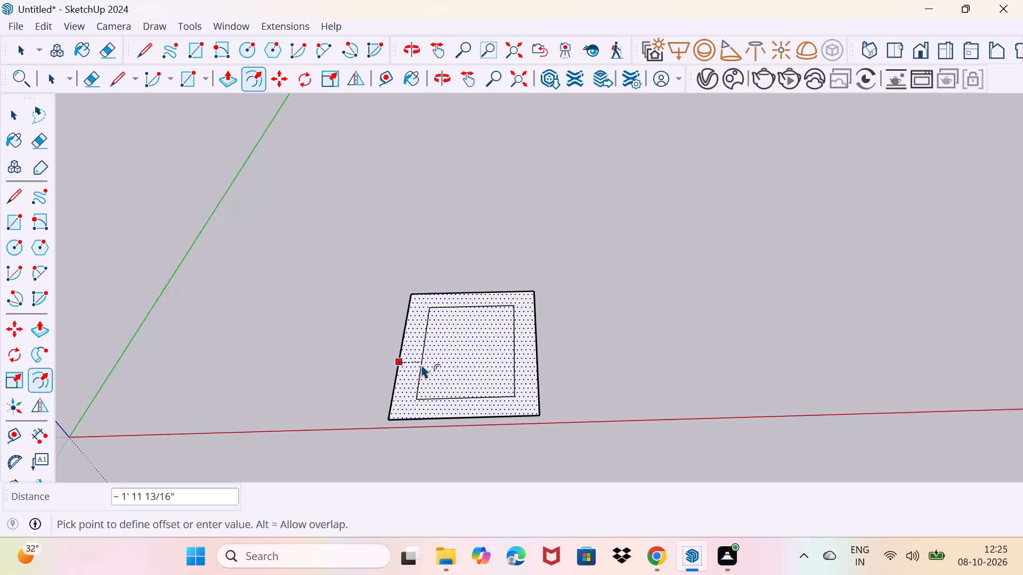
Offset the outline of the ground rectangle 6" inward.
key(6)
key(shift+quotedbl)
key(Return)
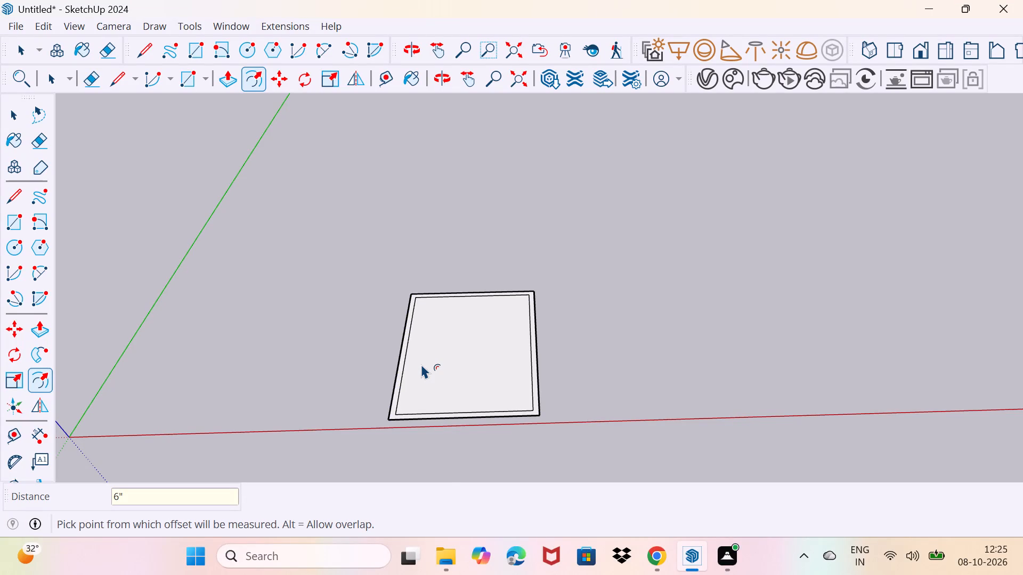
key(space)
Move the inner outline's front edge, nearest the red axis, onto the outer rectangle's front edge.
scroll(459, 425, up, 2)
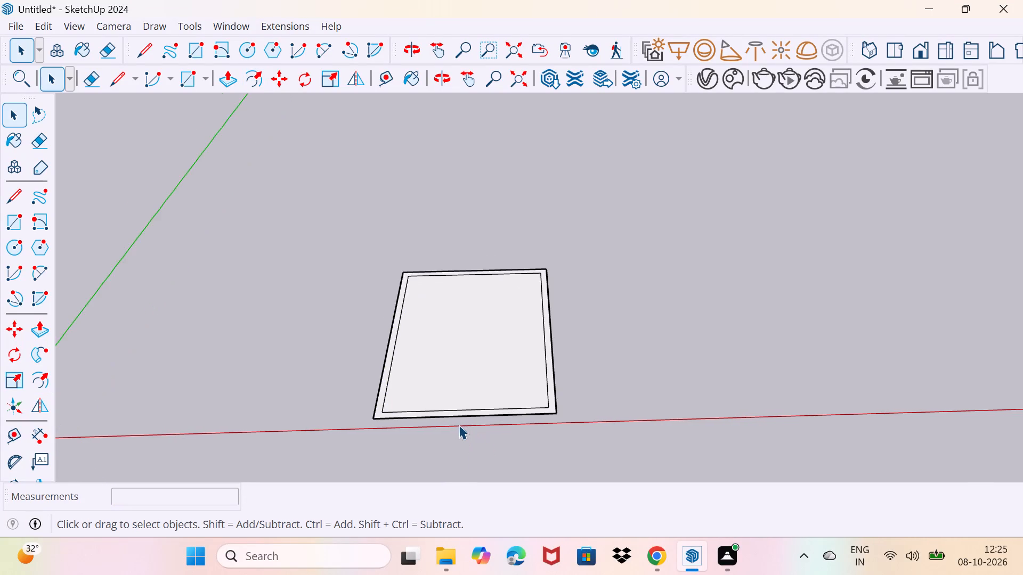
scroll(459, 425, up, 1)
click(460, 406)
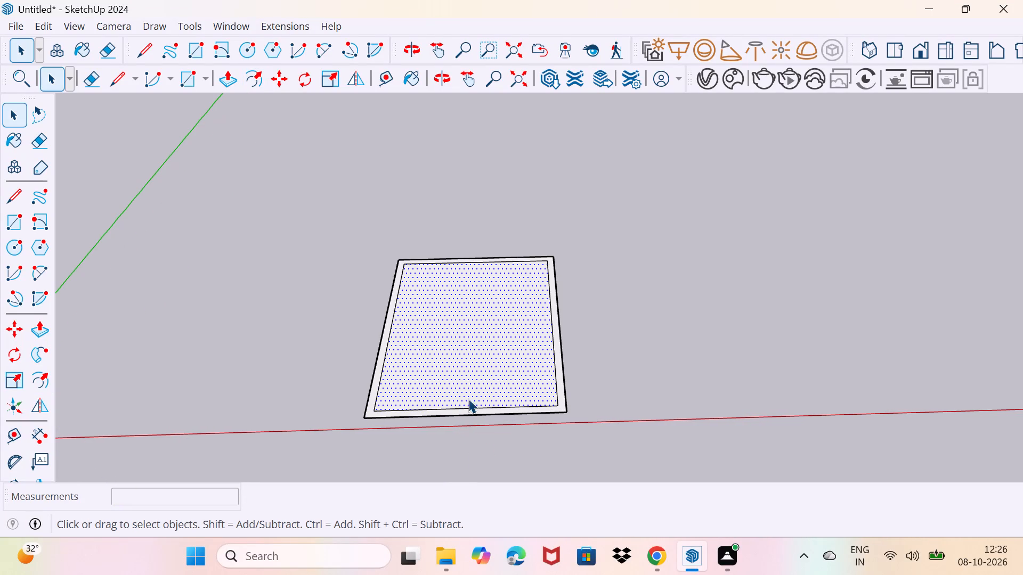
drag(468, 399, 484, 382)
click(477, 407)
scroll(483, 415, up, 2)
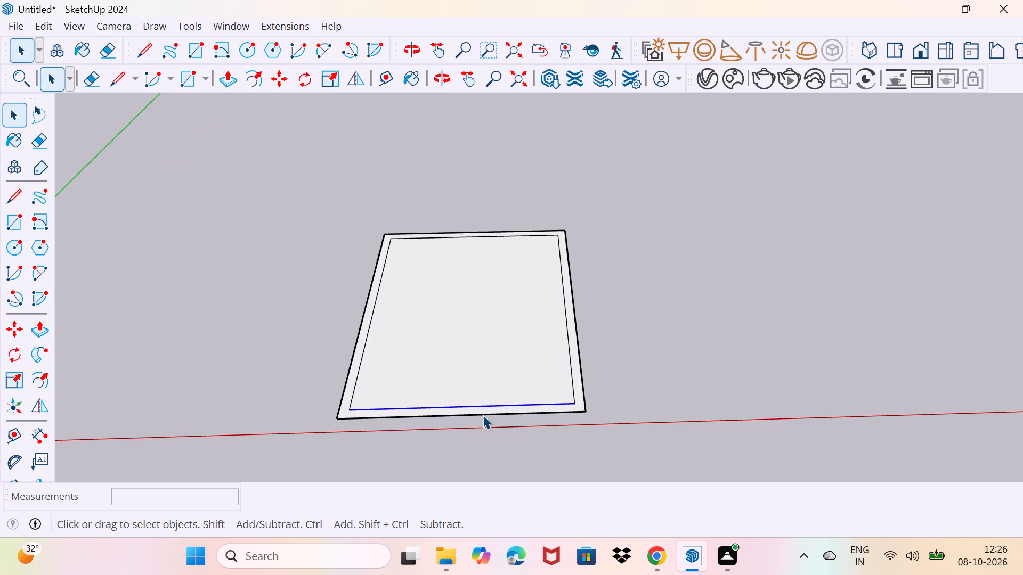
scroll(483, 415, up, 1)
key(m)
click(478, 406)
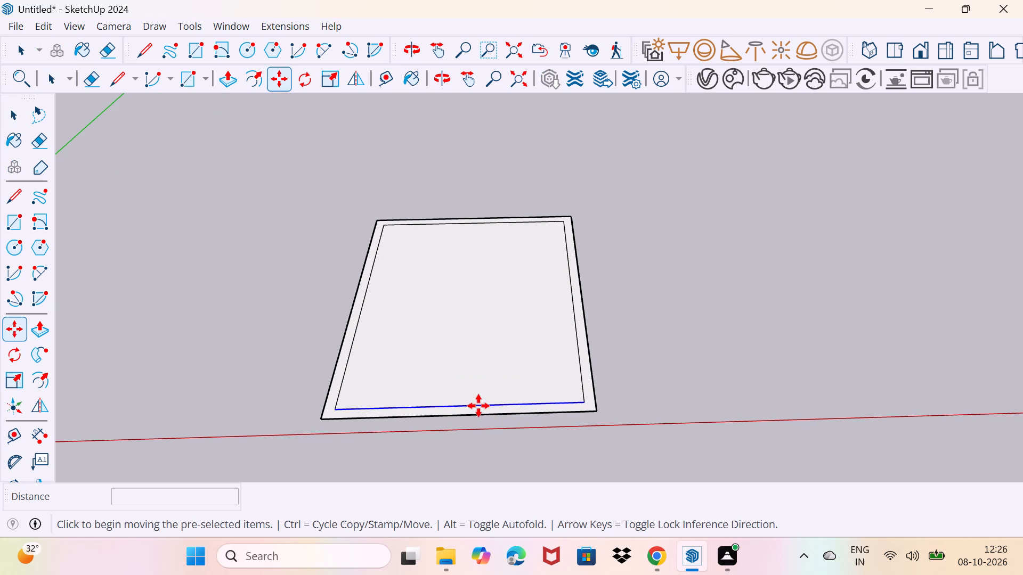
click(477, 416)
key(space)
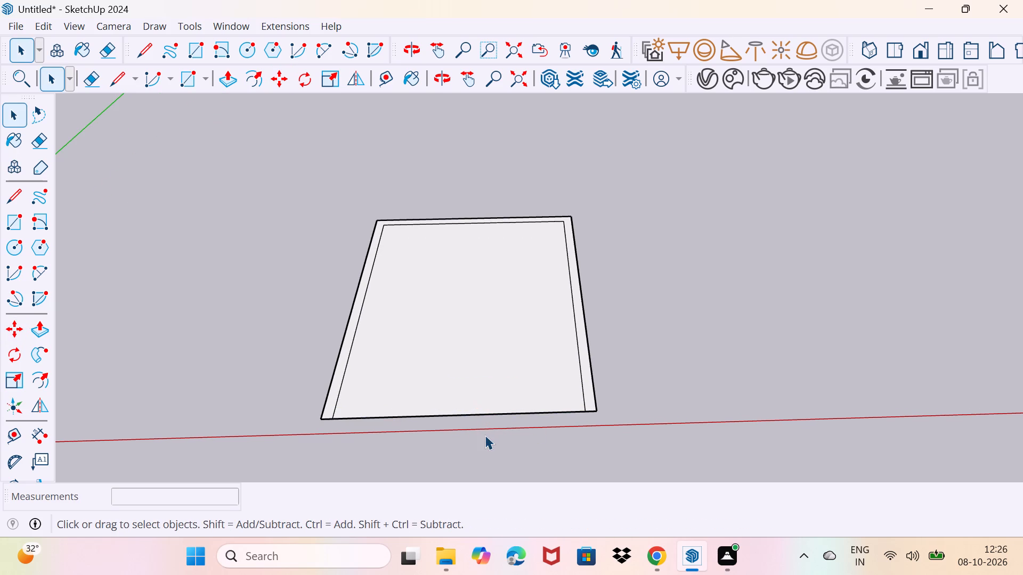
Erase the shared front edge and its inner face, leaving a U-shaped wall outline open toward the red axis.
key(e)
drag(490, 418, 502, 401)
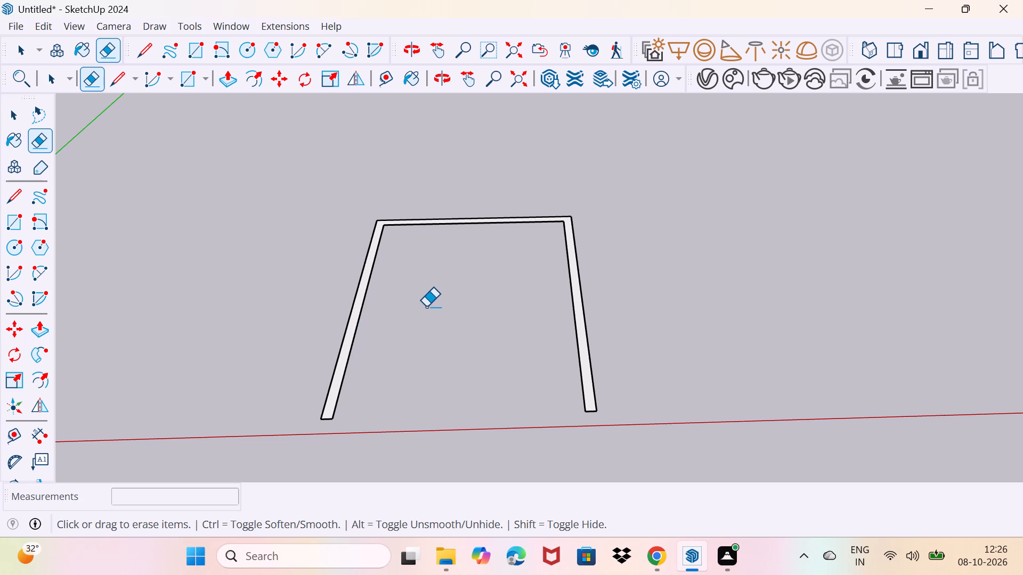
key(space)
Extrude the U-shaped wall outline 10' upward with Push/Pull.
text(p)
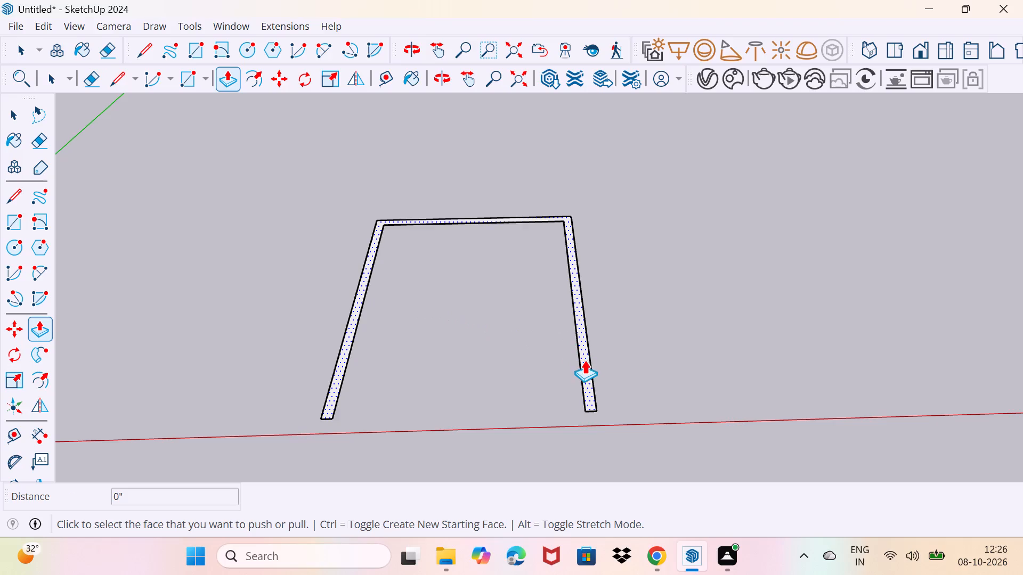
click(585, 363)
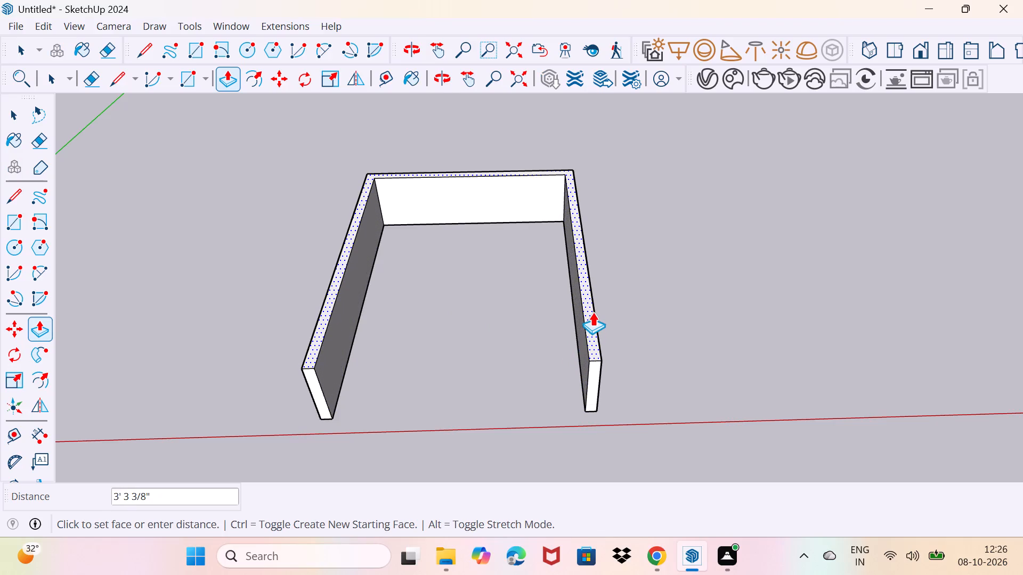
key(1)
text(0')
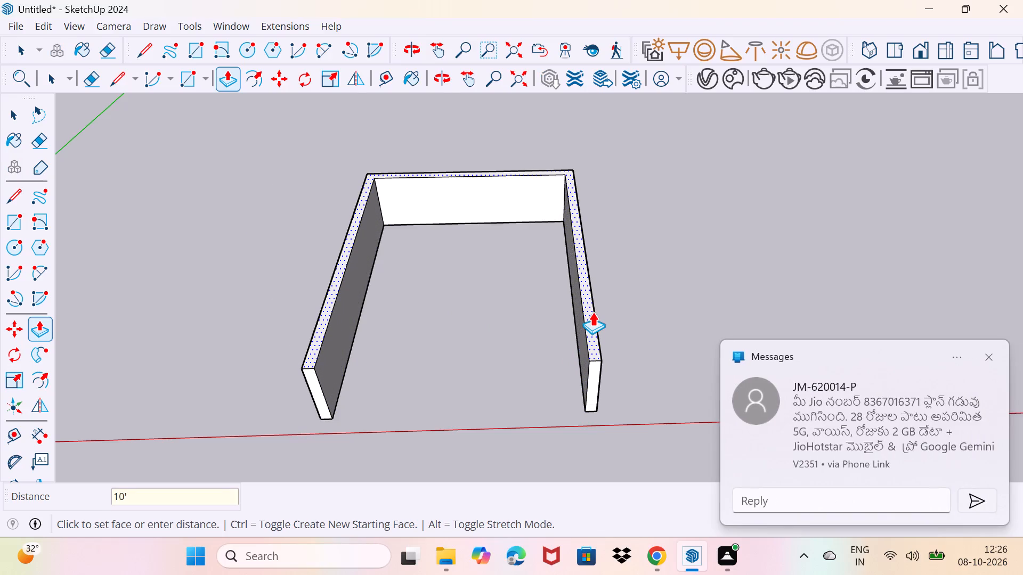
key(Return)
click(993, 355)
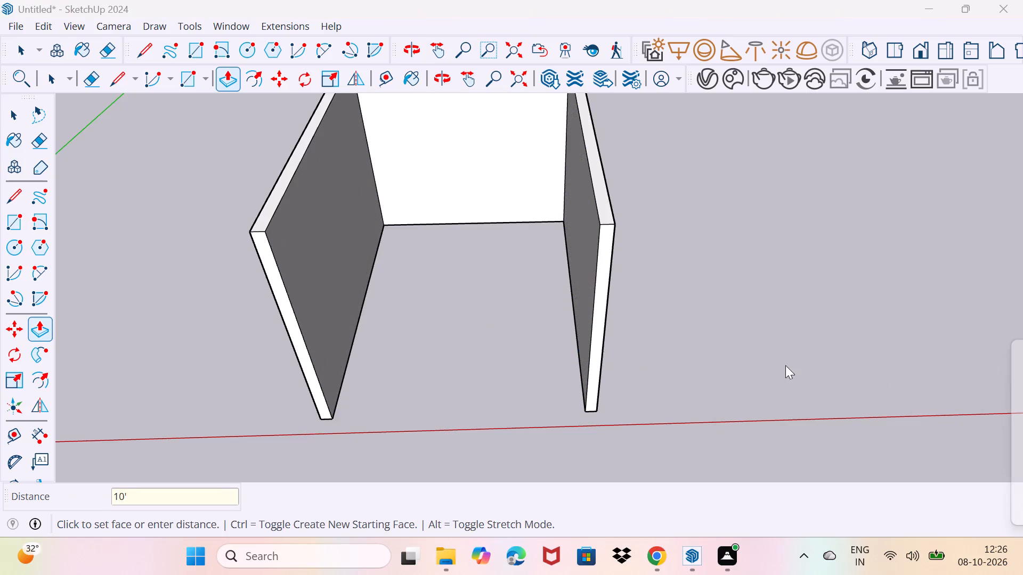
middle_drag(670, 349, 604, 334)
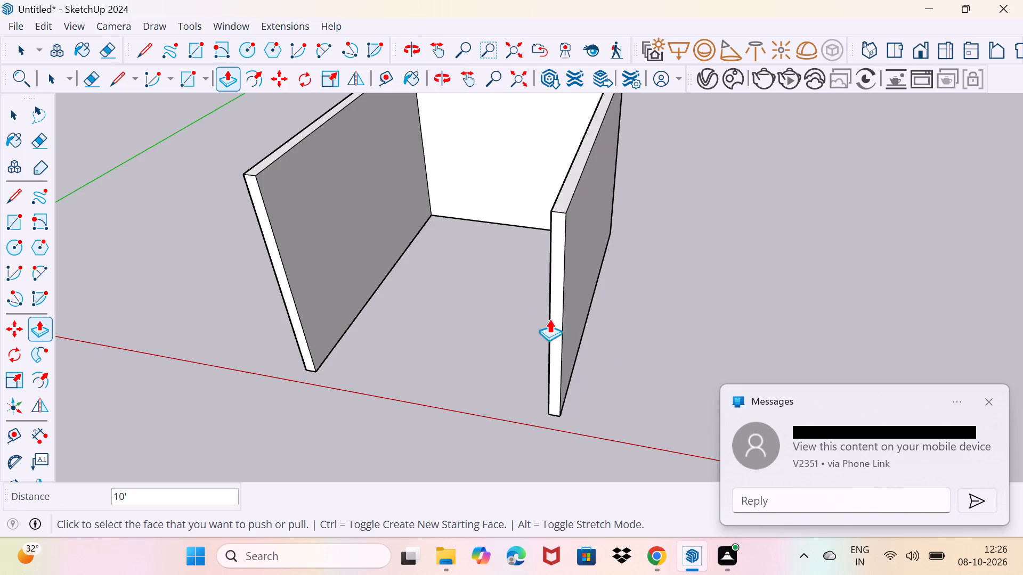
key(space)
Draw a rotated rectangle along the full bottom edge of the back wall, extending 6" straight down.
middle_drag(548, 348, 632, 340)
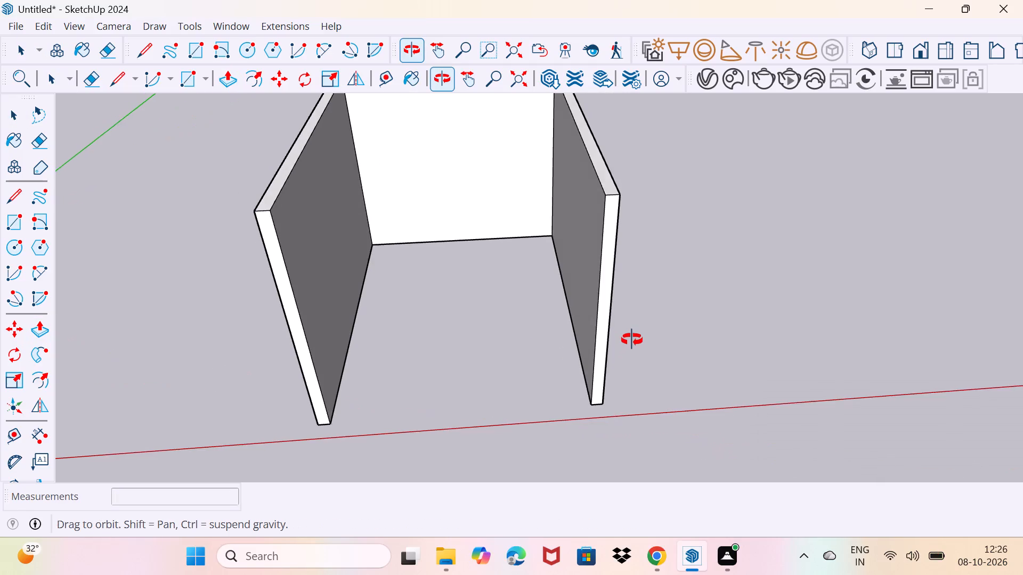
middle_drag(632, 340, 384, 268)
middle_drag(465, 359, 664, 263)
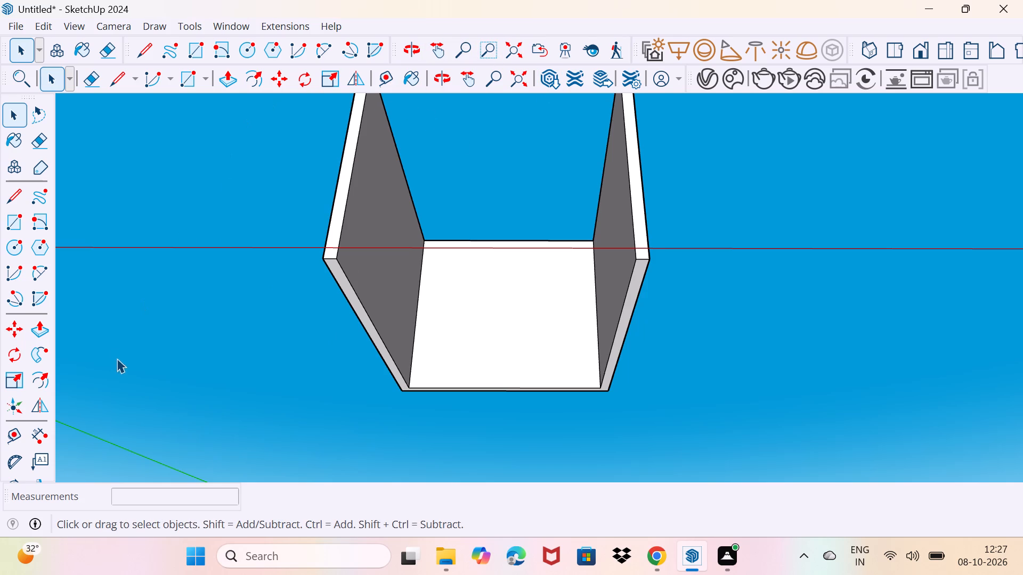
click(34, 227)
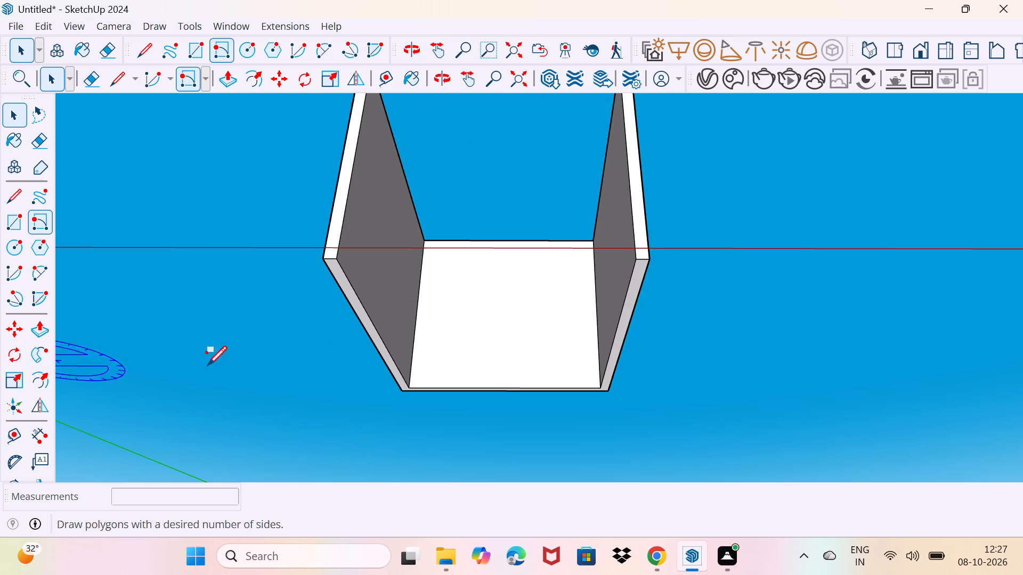
click(402, 392)
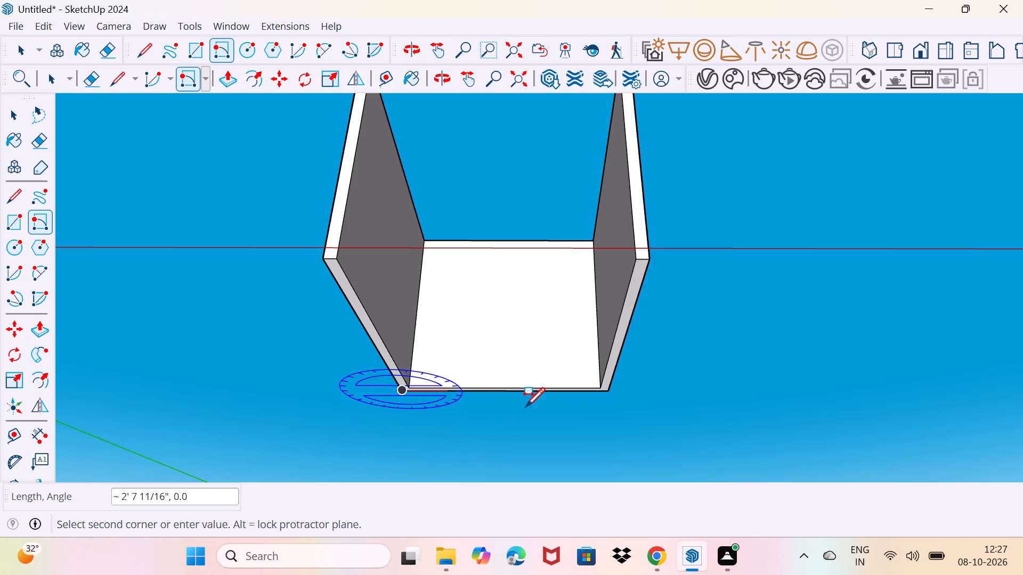
click(607, 393)
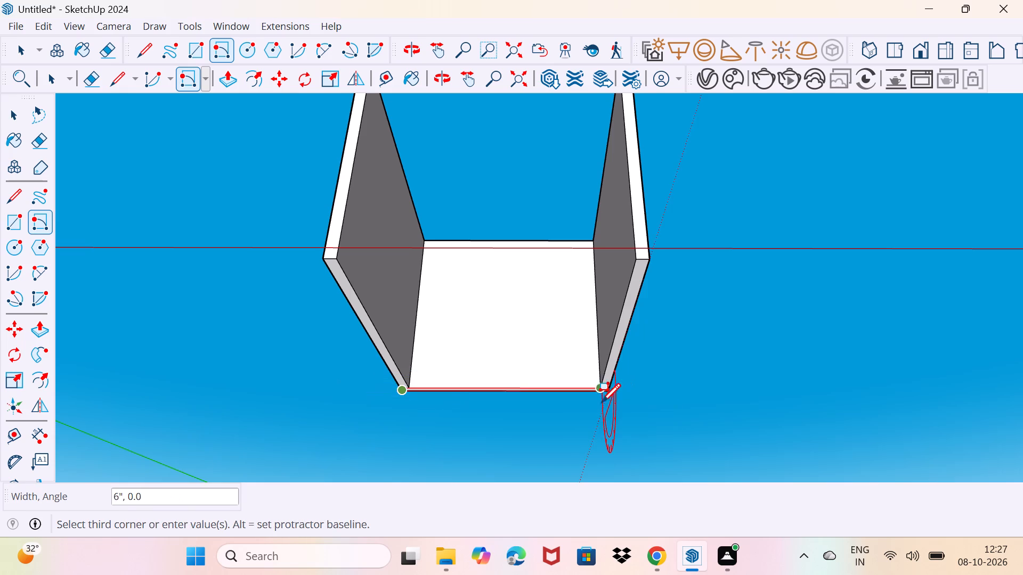
middle_drag(596, 432, 343, 546)
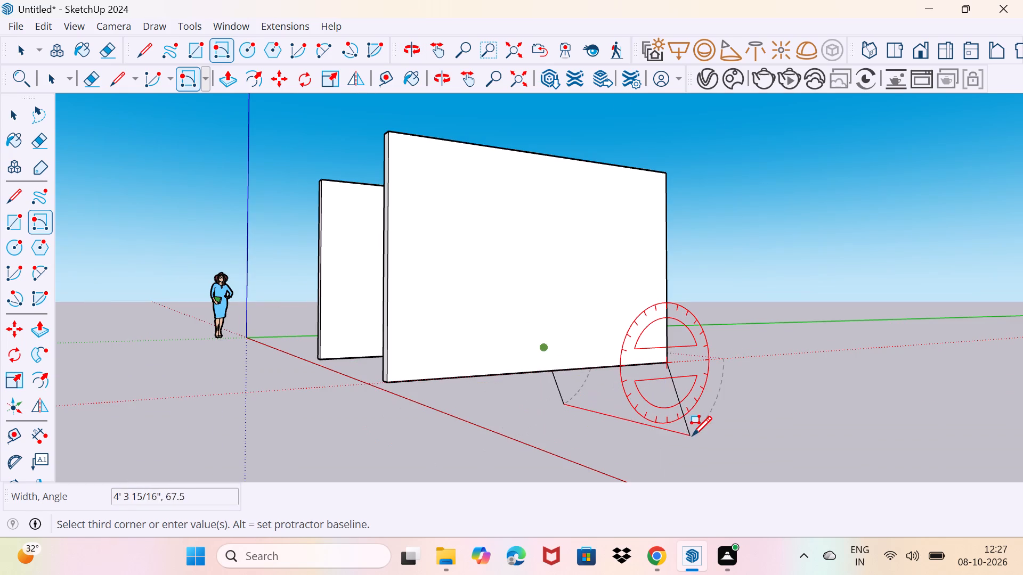
key(6)
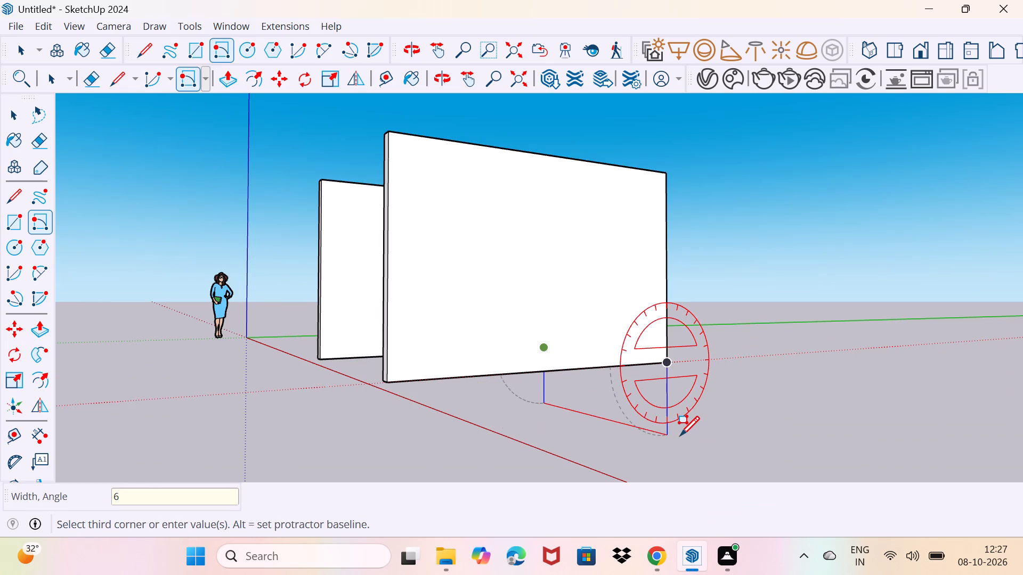
key(shift+quotedbl)
key(Return)
key(space)
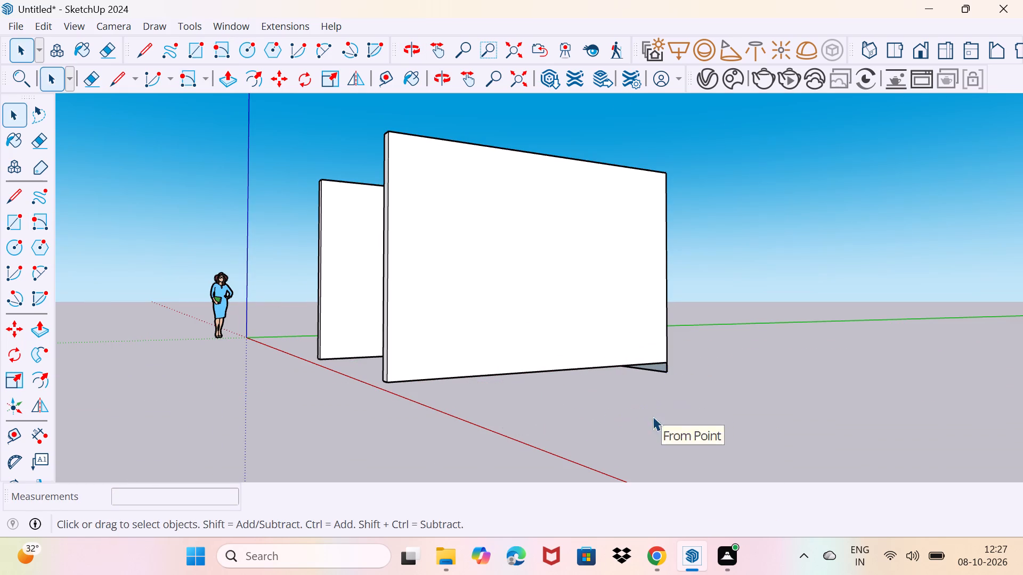
Push/Pull the strip below the back wall 15' forward to the front ends of the side walls, forming the floor slab.
scroll(637, 421, up, 1)
middle_drag(640, 418, 866, 416)
scroll(524, 357, up, 3)
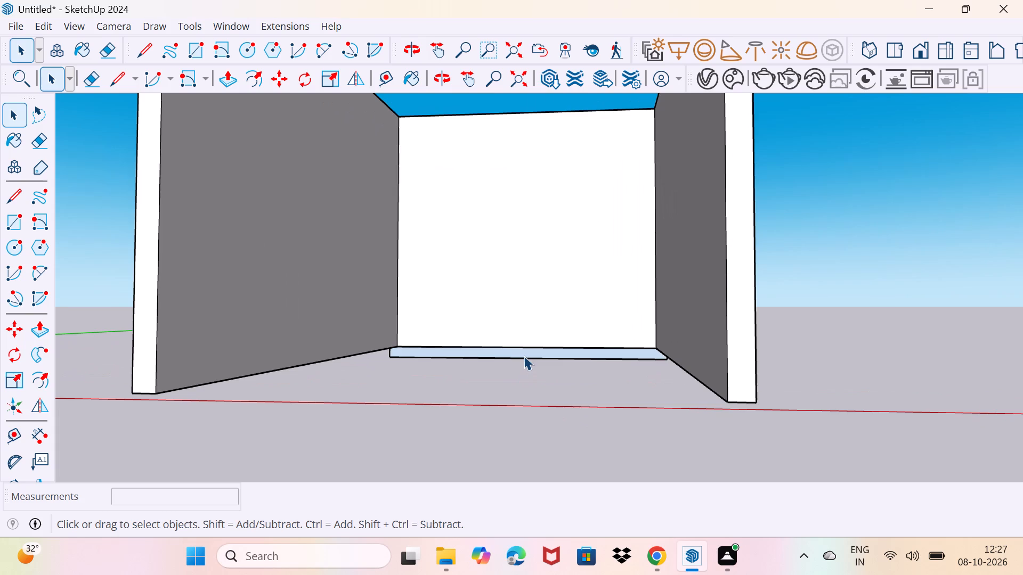
scroll(524, 356, up, 4)
click(537, 350)
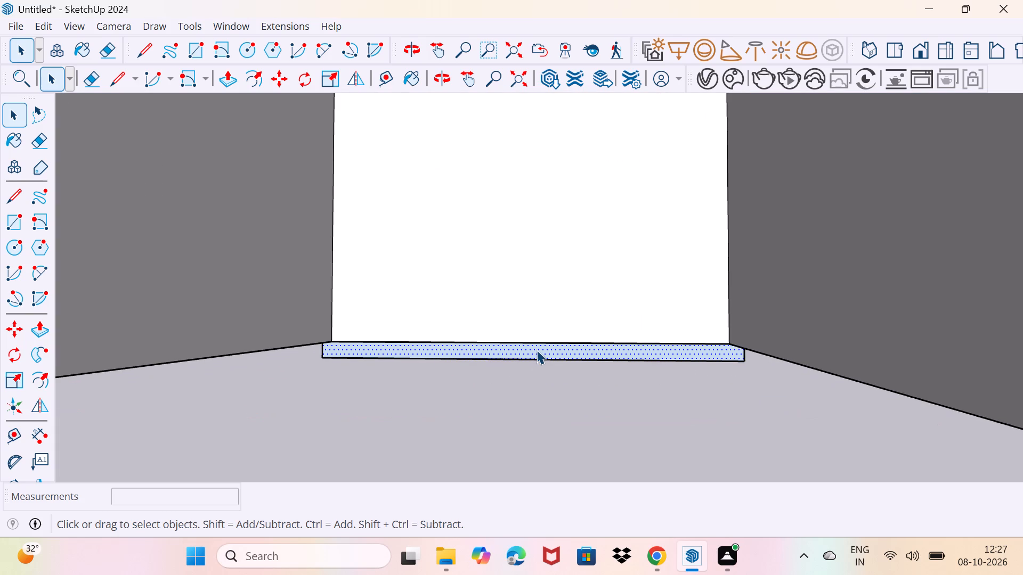
key(p)
key(Return)
click(537, 350)
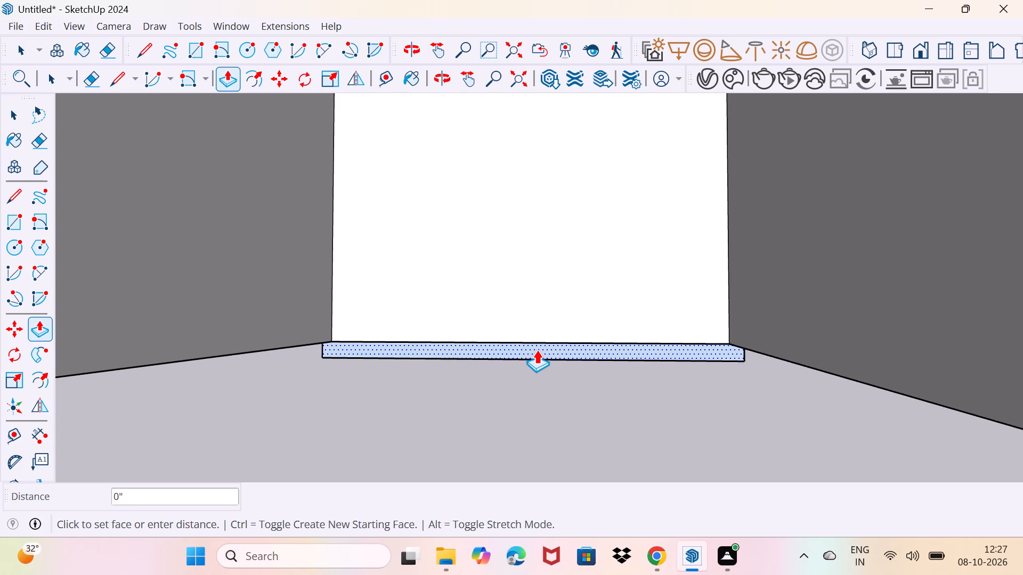
scroll(556, 427, down, 6)
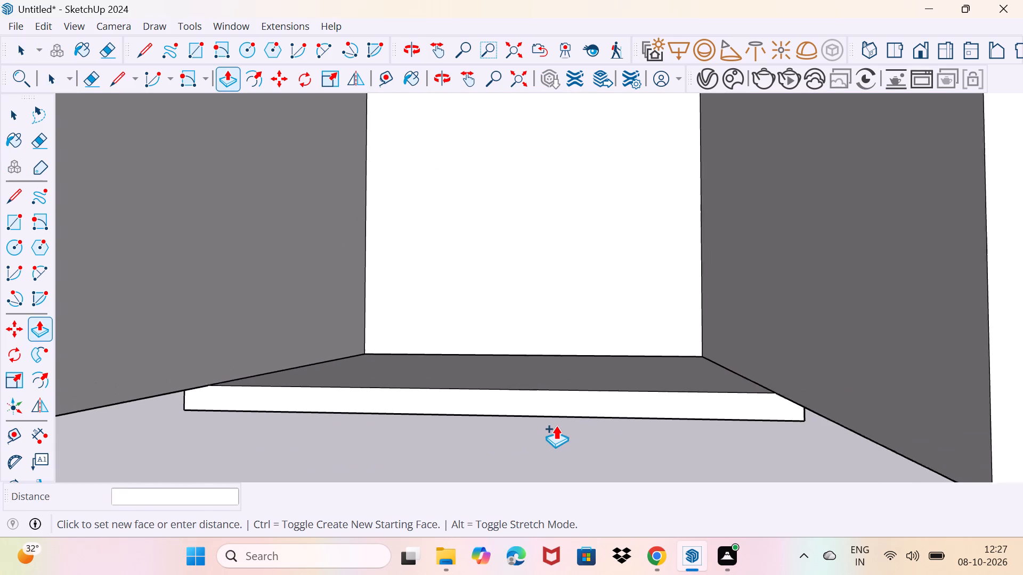
scroll(556, 425, down, 1)
click(898, 377)
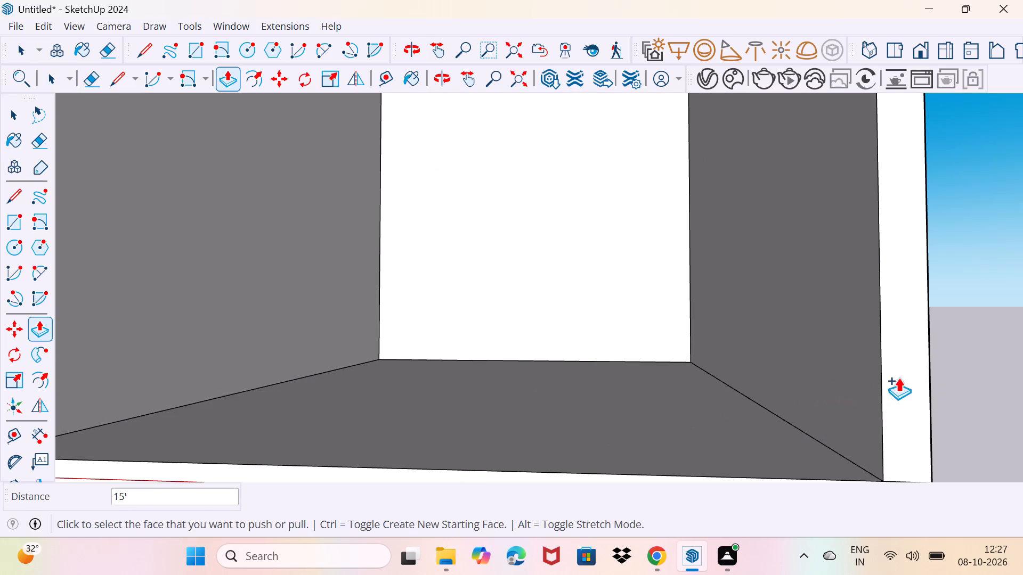
middle_drag(898, 376, 823, 376)
scroll(823, 376, down, 3)
key(space)
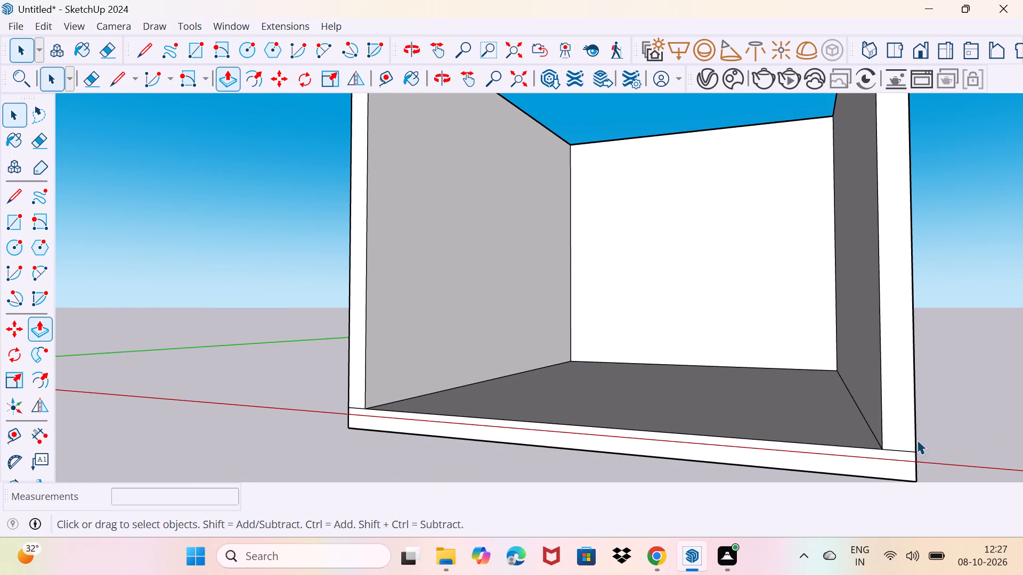
Erase the seam lines between the floor slab and walls at the front corners and on one side wall's outer face.
key(e)
click(899, 451)
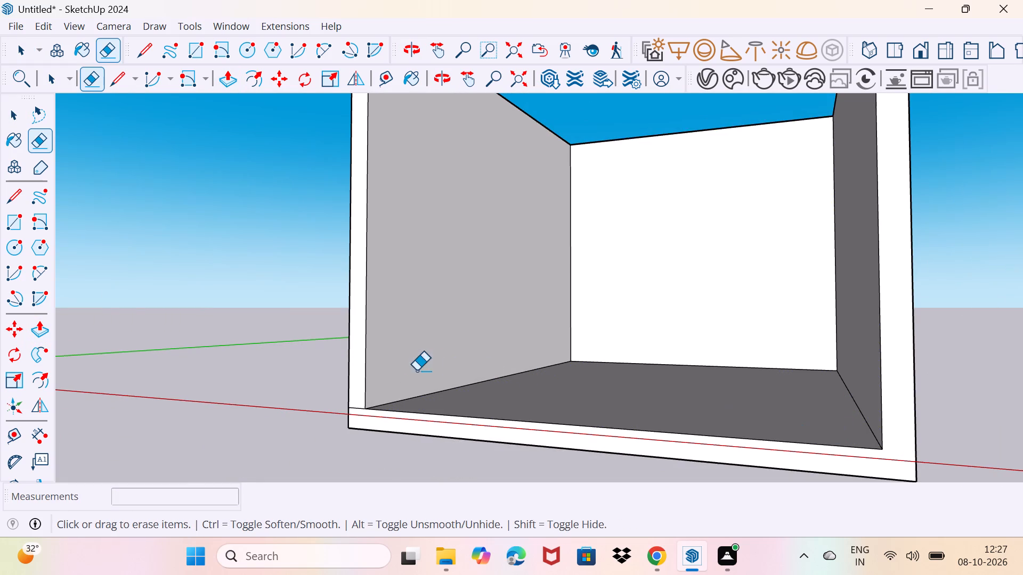
middle_drag(417, 371, 640, 376)
scroll(623, 428, up, 3)
click(616, 424)
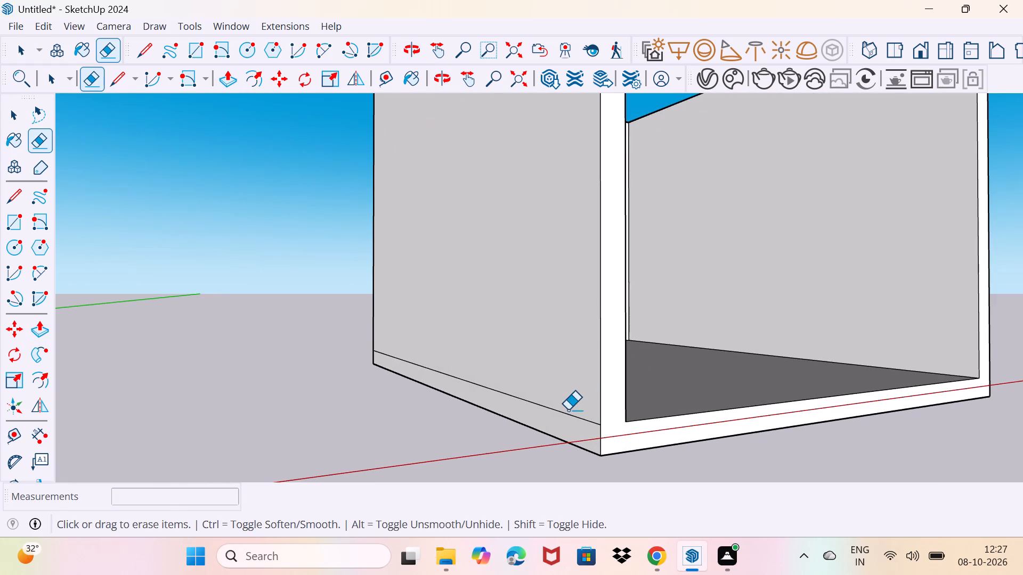
drag(557, 410, 567, 408)
Erase the remaining floor slab seam lines on the outer faces of the other side wall and the back wall.
middle_drag(597, 400, 429, 438)
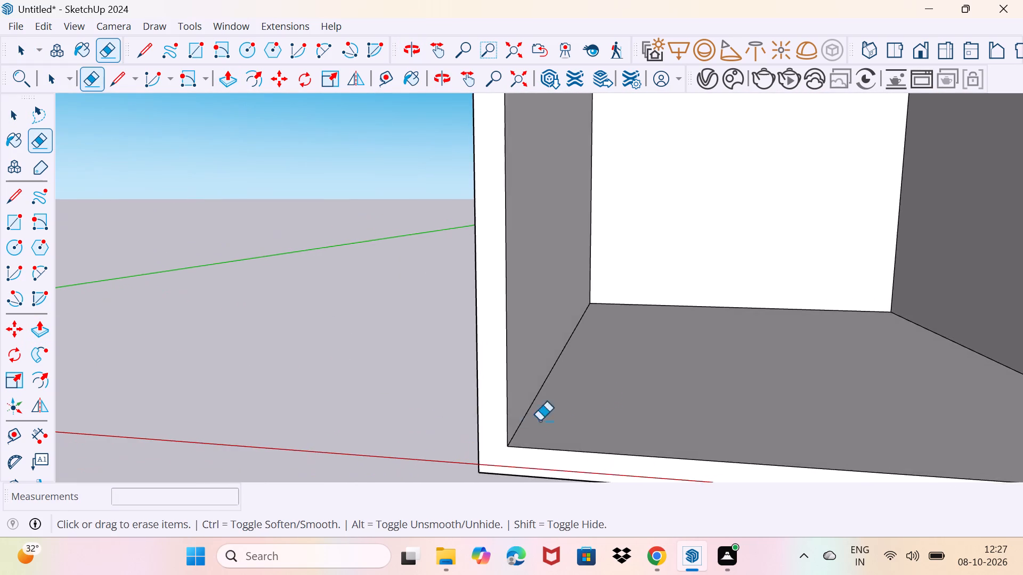
scroll(613, 401, down, 8)
middle_drag(906, 397, 594, 374)
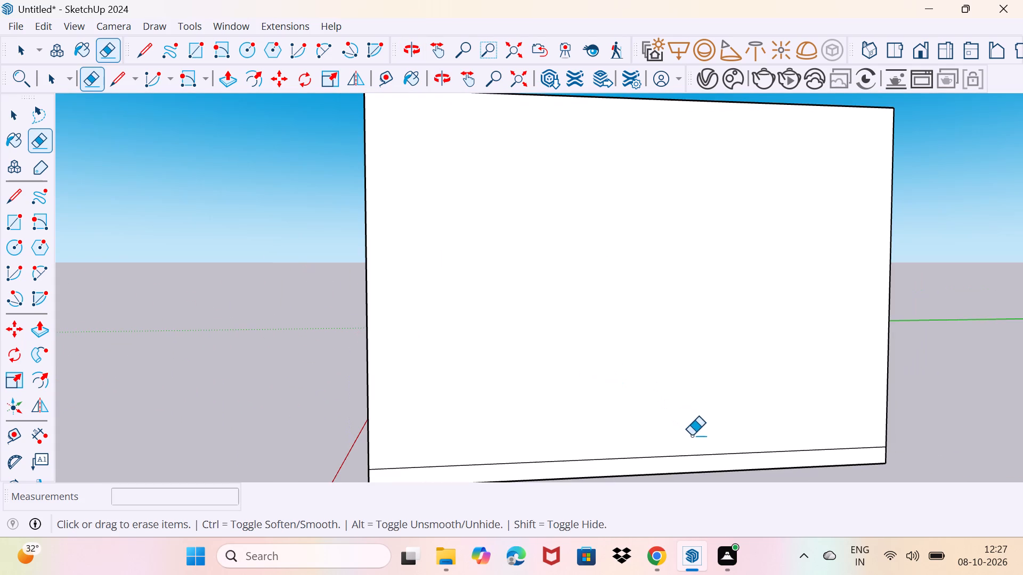
click(710, 451)
drag(713, 454, 717, 442)
middle_drag(797, 426, 701, 449)
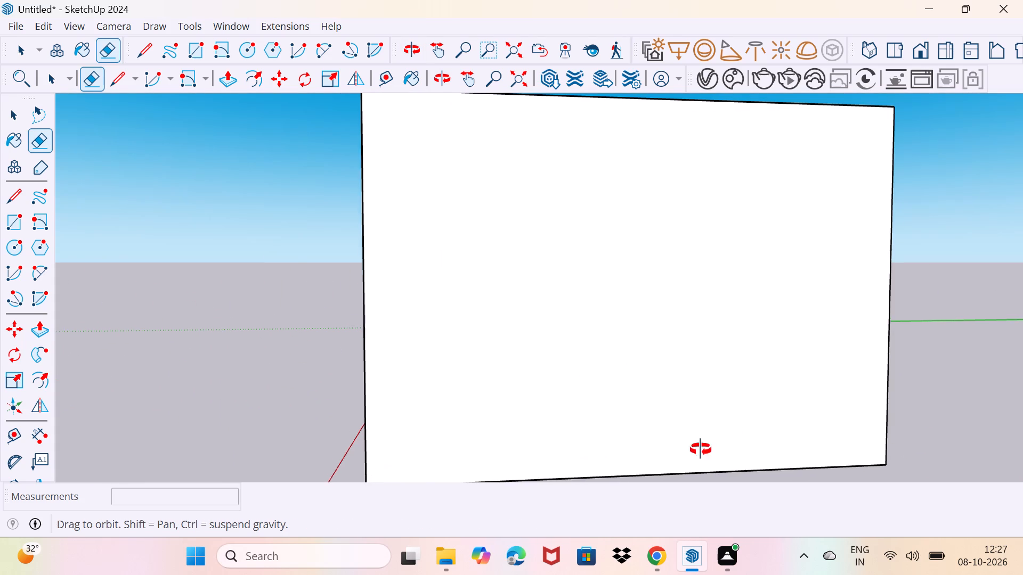
middle_drag(701, 449, 473, 374)
click(562, 422)
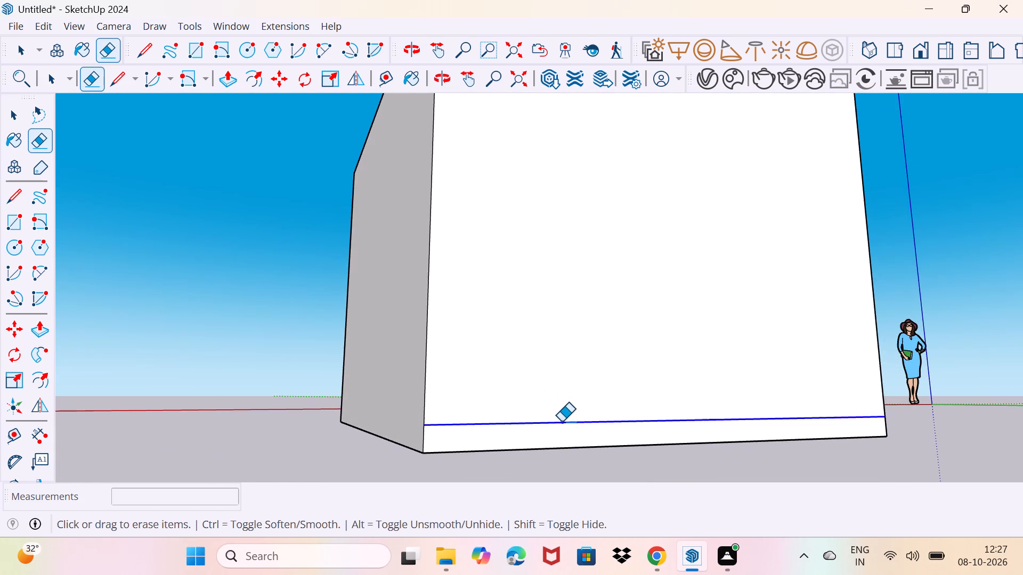
middle_drag(535, 406, 879, 484)
scroll(504, 379, down, 9)
middle_drag(423, 372, 538, 380)
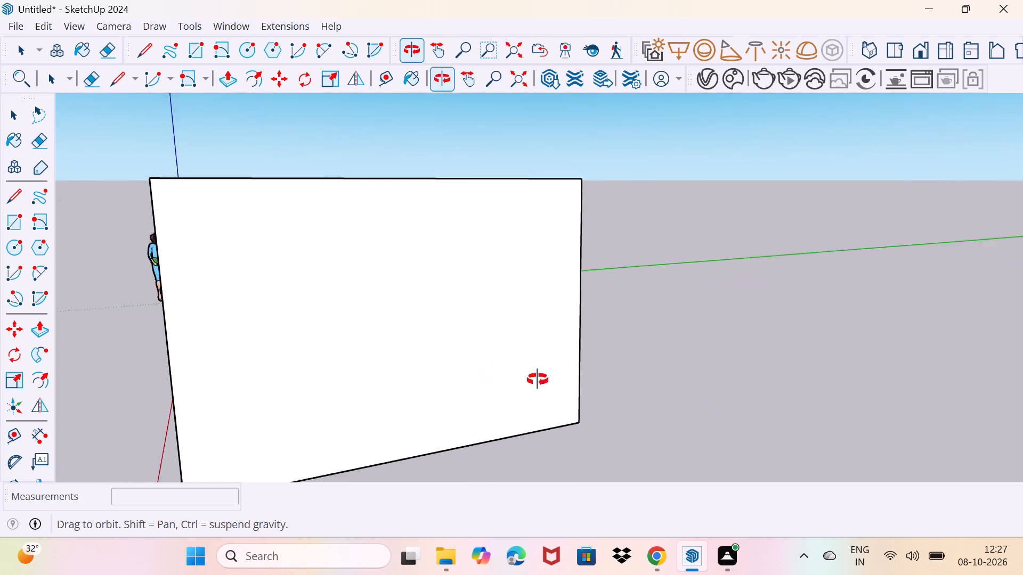
middle_drag(538, 380, 667, 365)
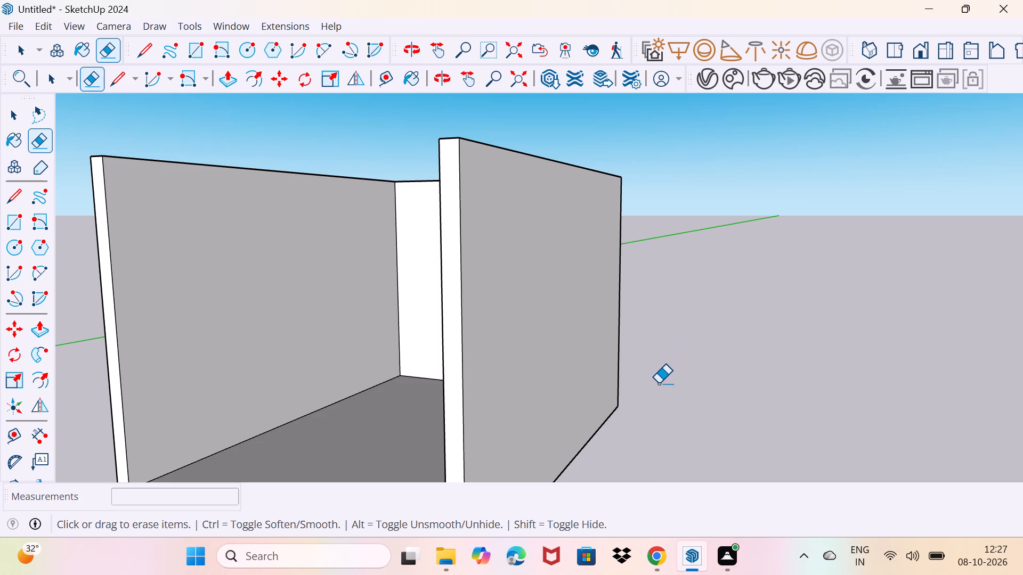
Inspect the room shell's walls and floor slab from the open front and from above.
key(space)
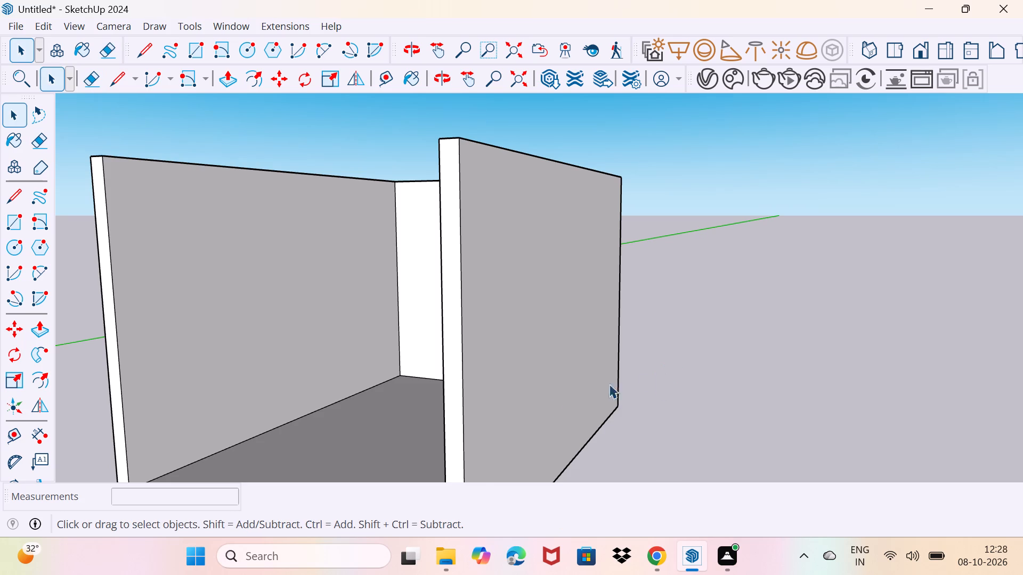
scroll(542, 399, down, 3)
middle_drag(491, 388, 608, 407)
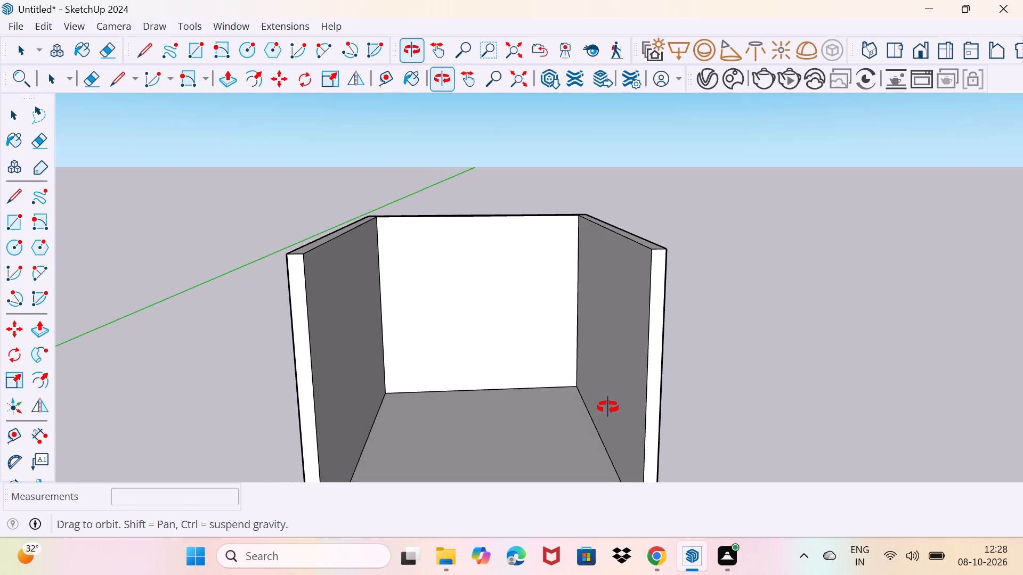
middle_drag(608, 407, 583, 263)
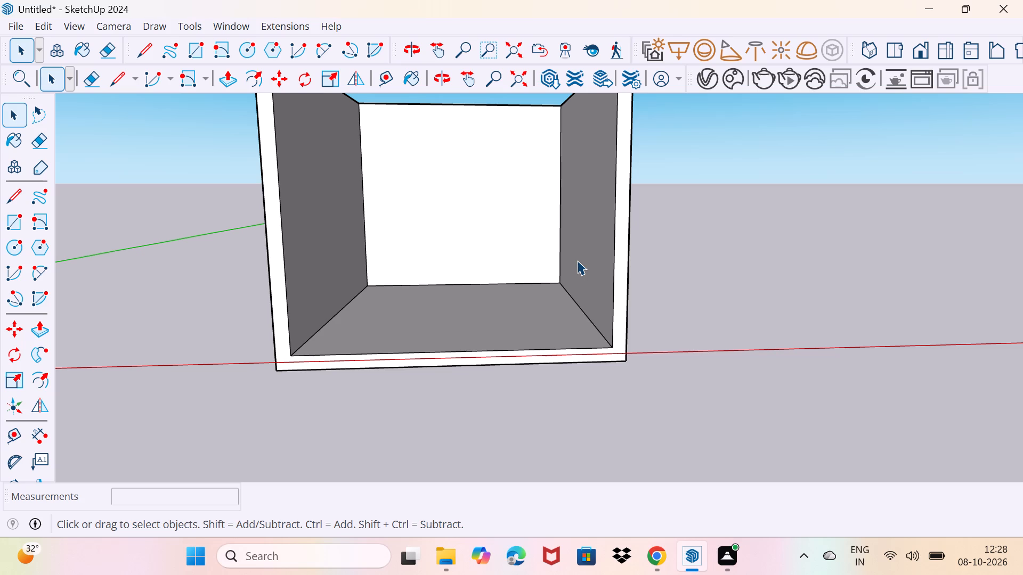
scroll(504, 281, up, 1)
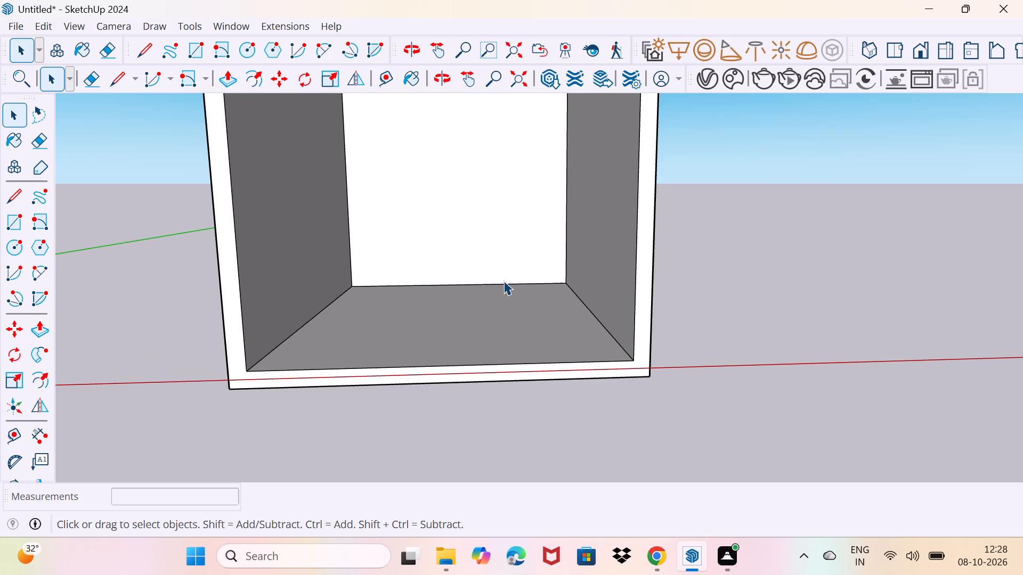
scroll(432, 262, up, 1)
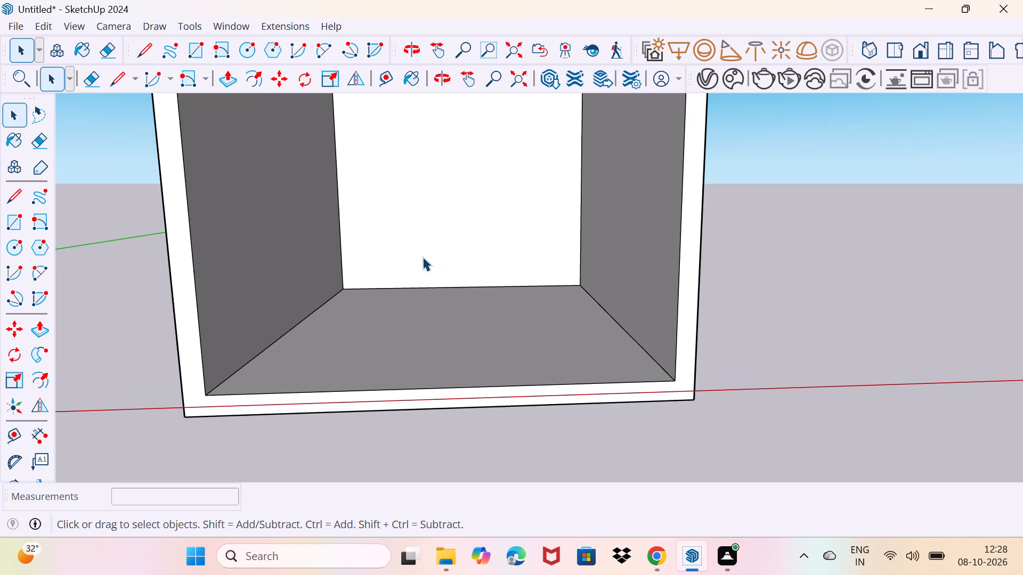
middle_drag(423, 257, 384, 375)
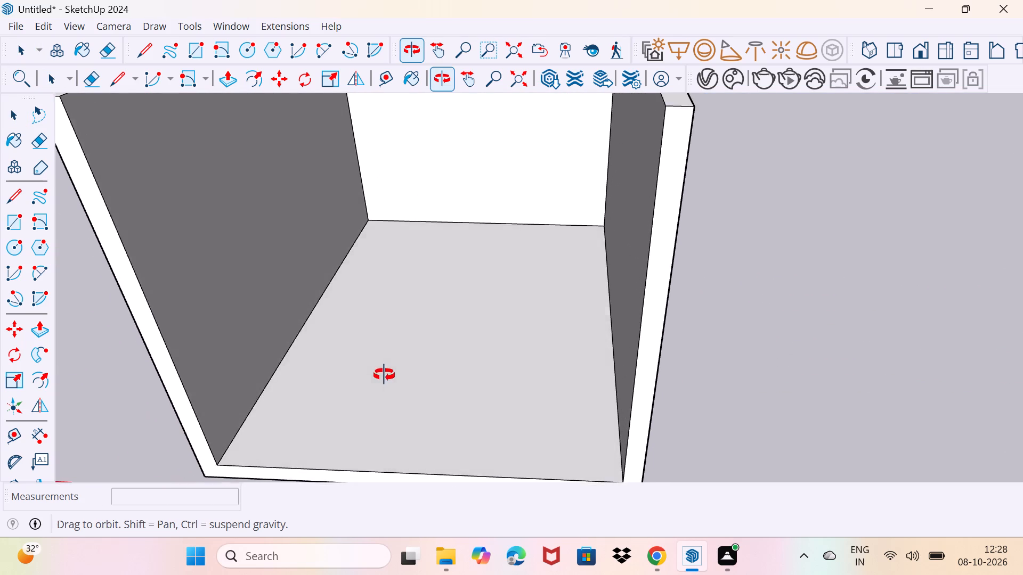
middle_drag(384, 375, 380, 392)
scroll(400, 346, down, 3)
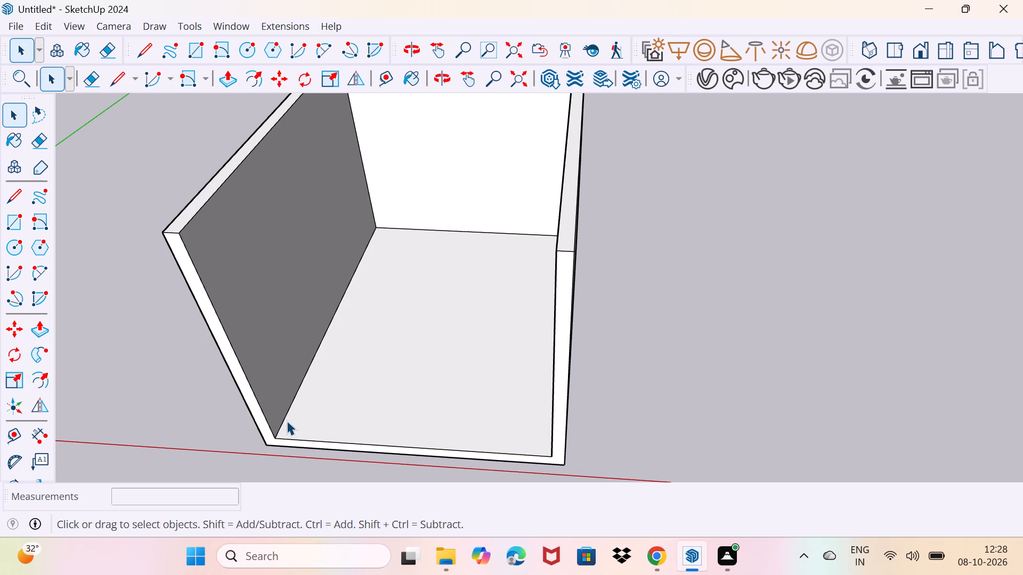
middle_drag(309, 400, 408, 373)
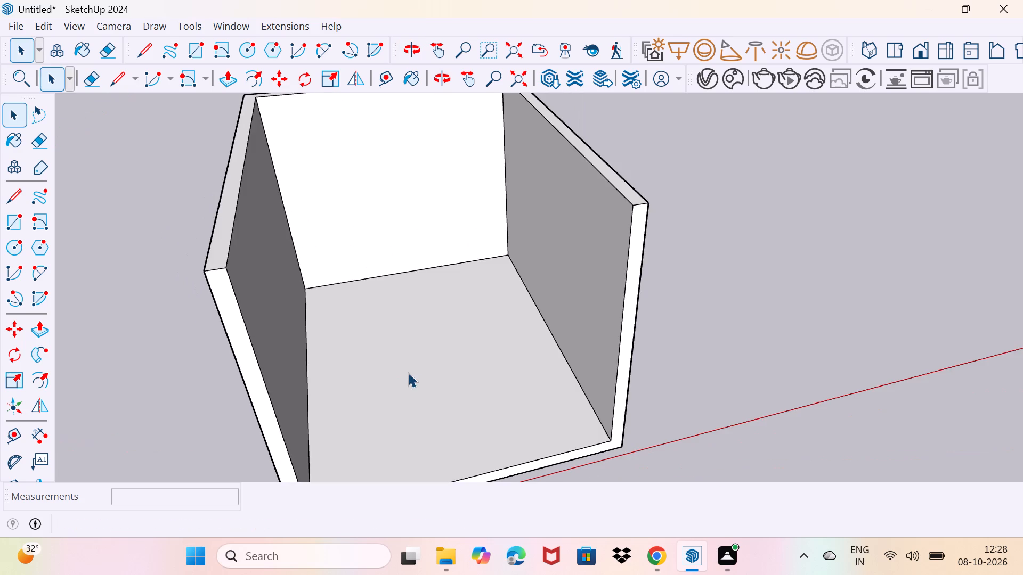
middle_drag(421, 371, 363, 325)
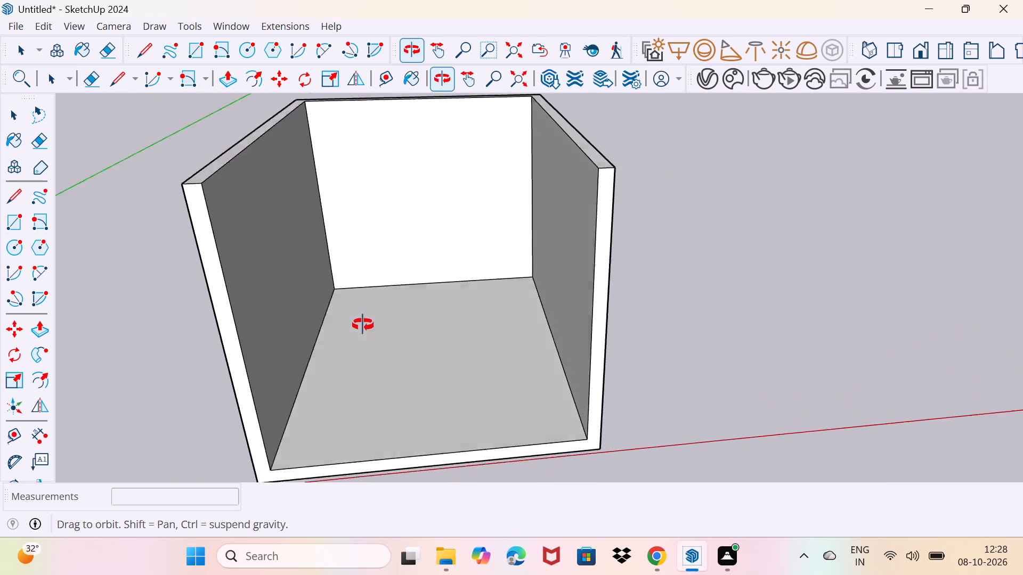
middle_drag(363, 325, 362, 324)
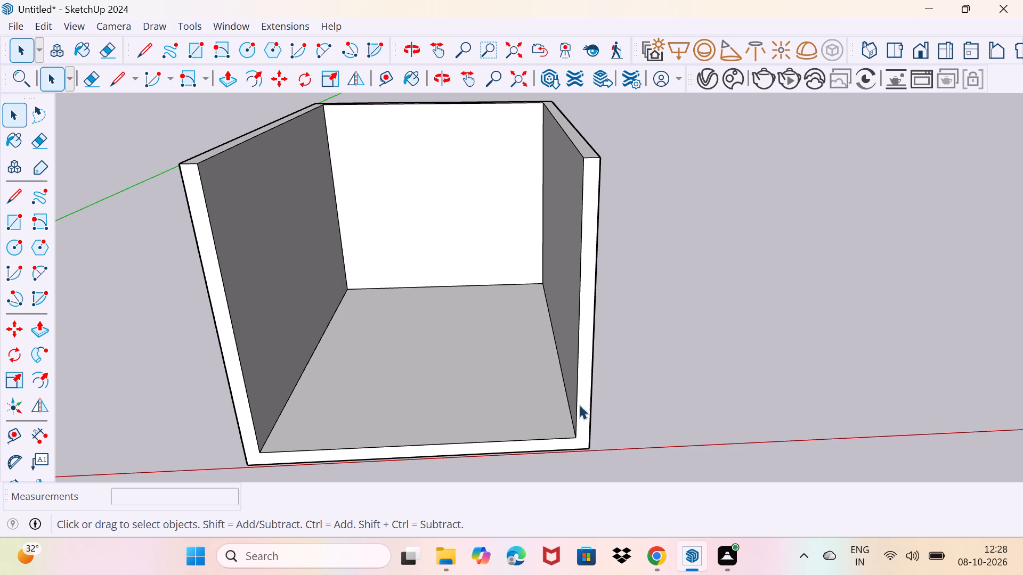
middle_drag(573, 405, 529, 381)
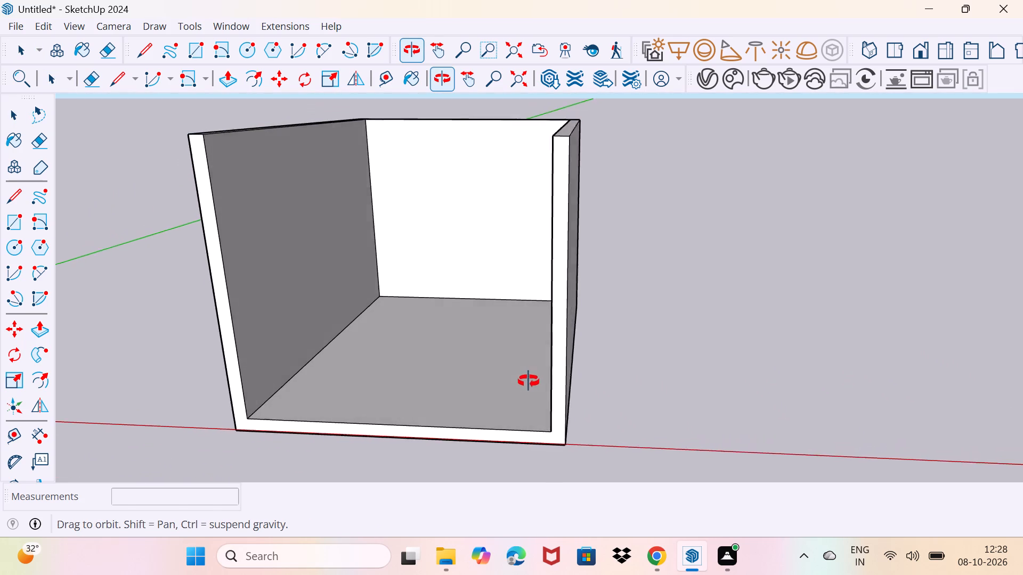
middle_drag(529, 381, 506, 365)
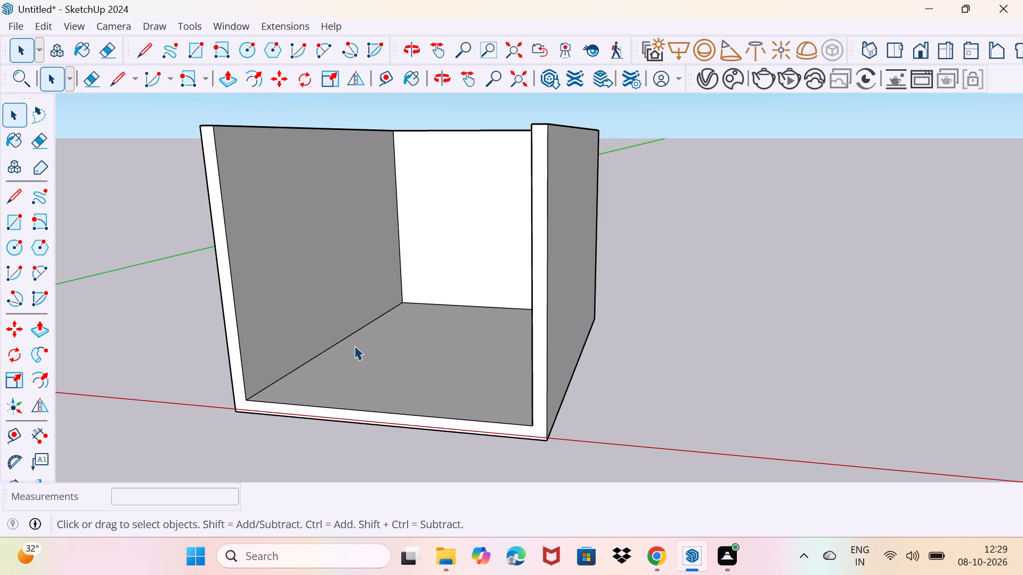
middle_drag(354, 346, 317, 331)
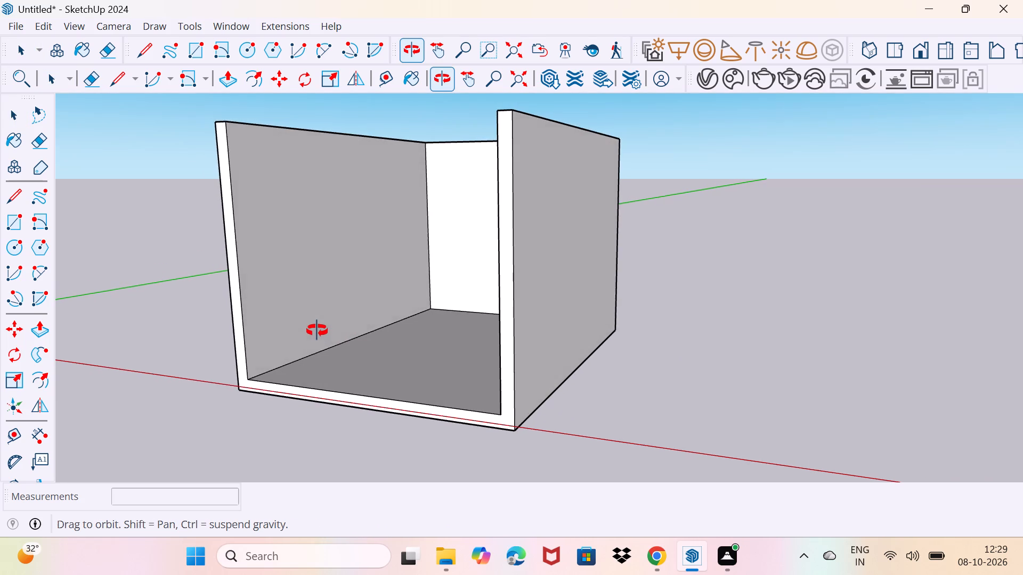
middle_drag(317, 331, 359, 304)
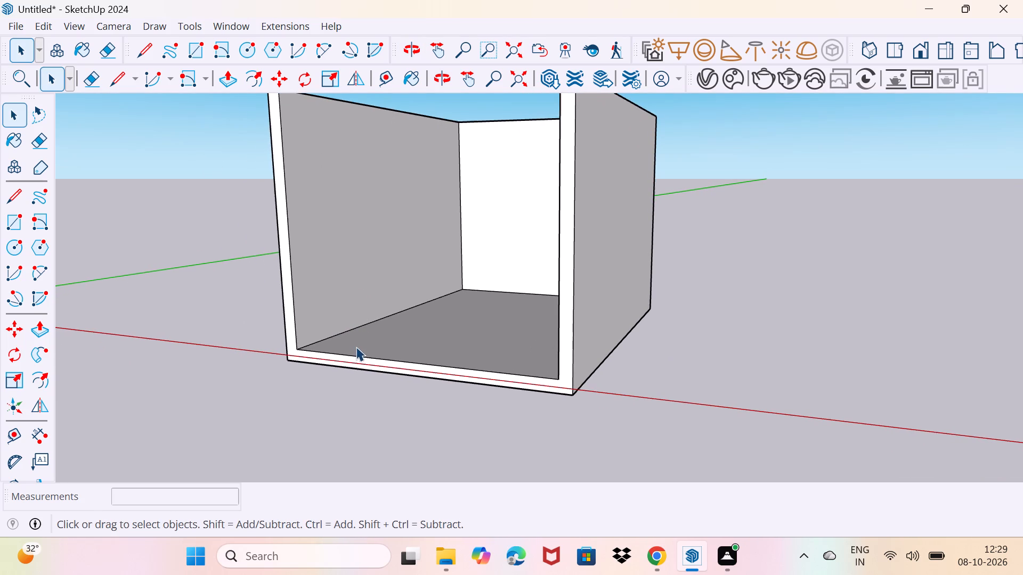
scroll(340, 328, up, 2)
middle_drag(344, 328, 356, 341)
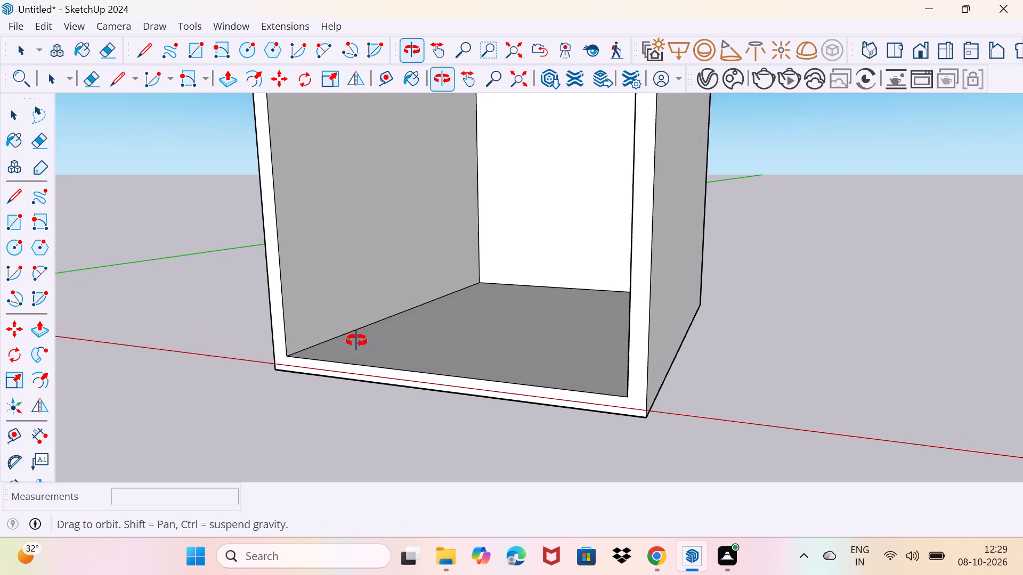
middle_drag(356, 341, 353, 356)
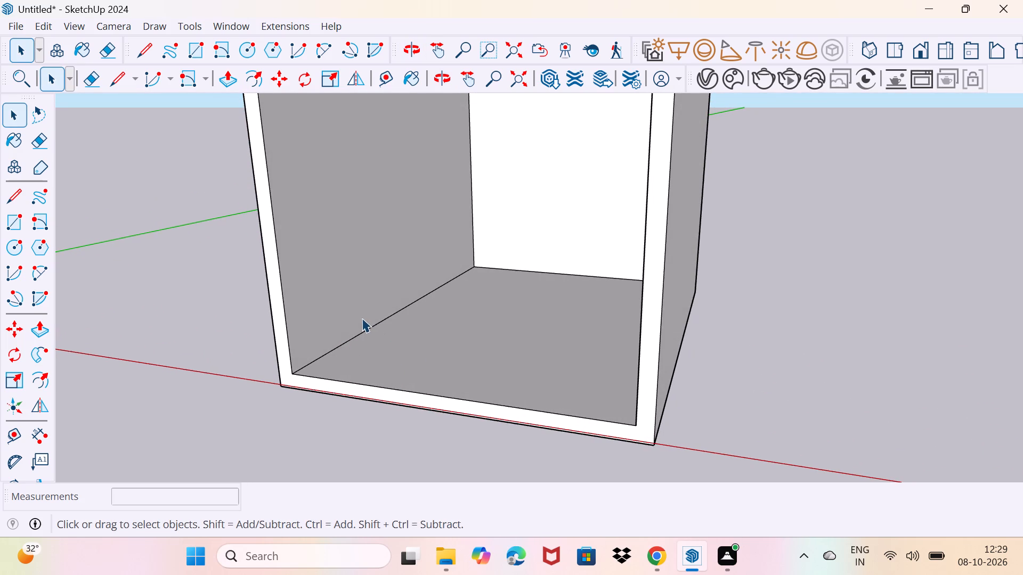
middle_drag(420, 268, 401, 305)
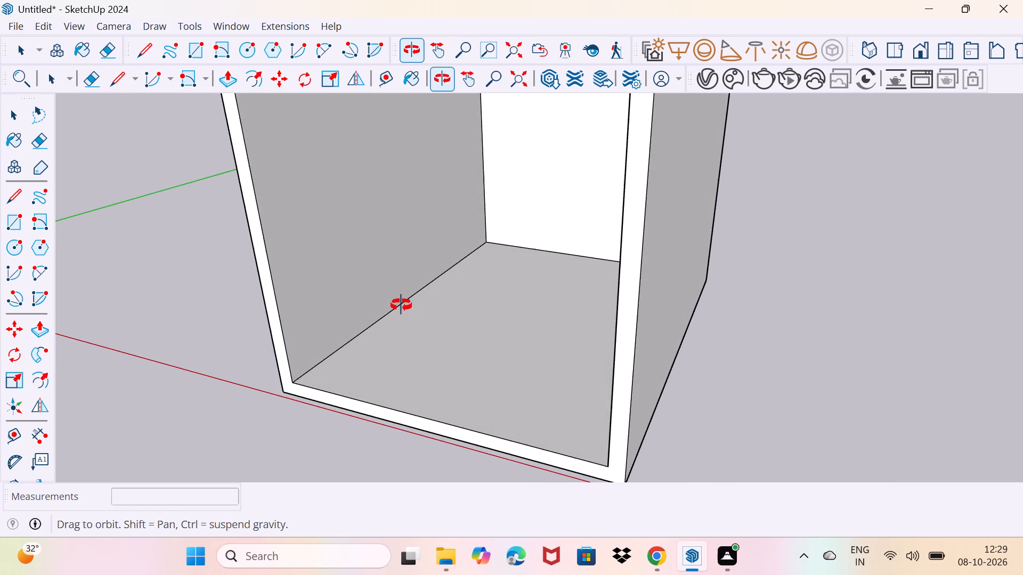
middle_drag(401, 305, 407, 302)
scroll(381, 320, up, 2)
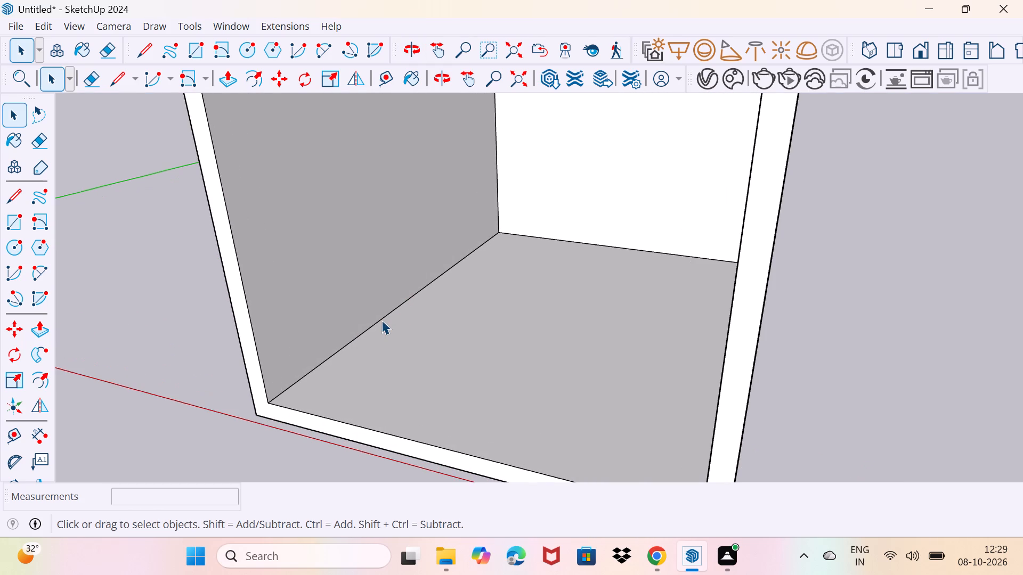
click(381, 320)
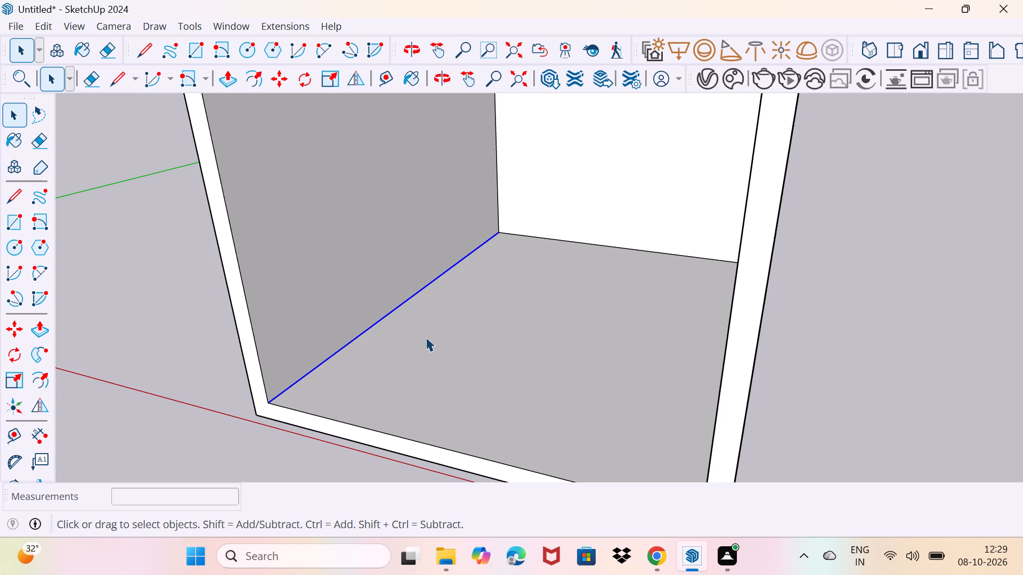
drag(440, 344, 453, 323)
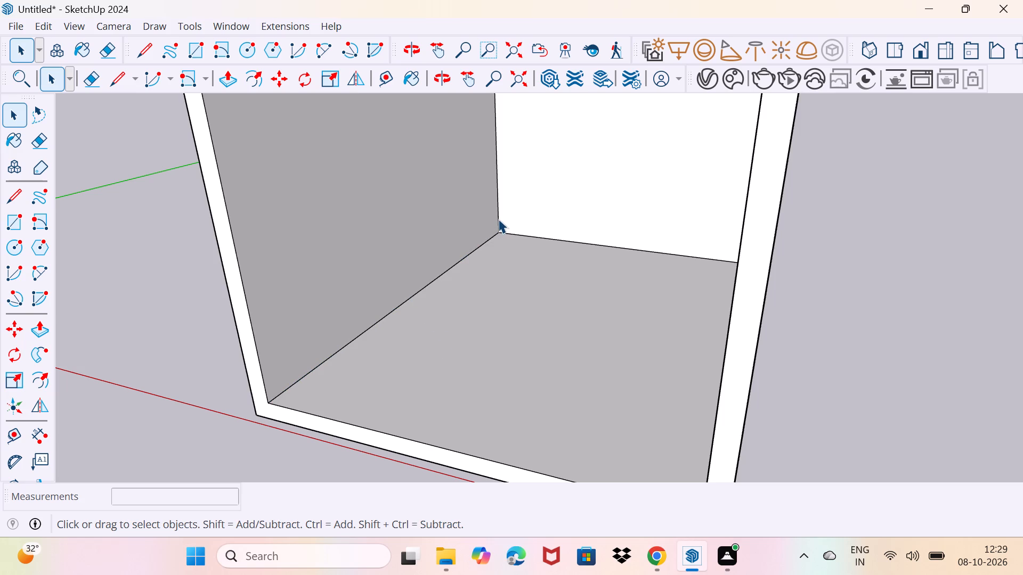
Draw a 2' by 2' rectangle on the left side wall's inner face, against the back corner and slightly above the floor.
key(r)
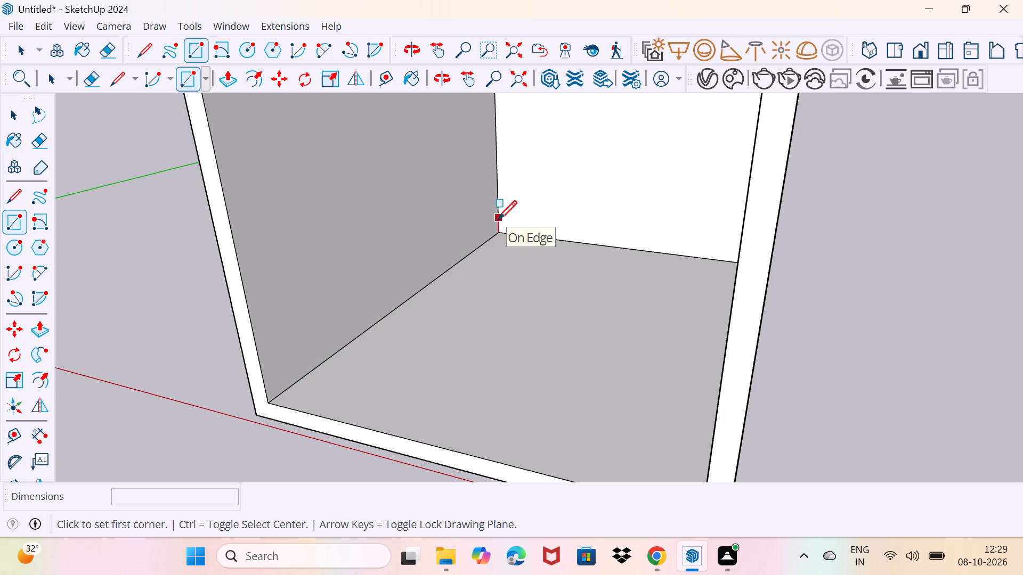
click(500, 205)
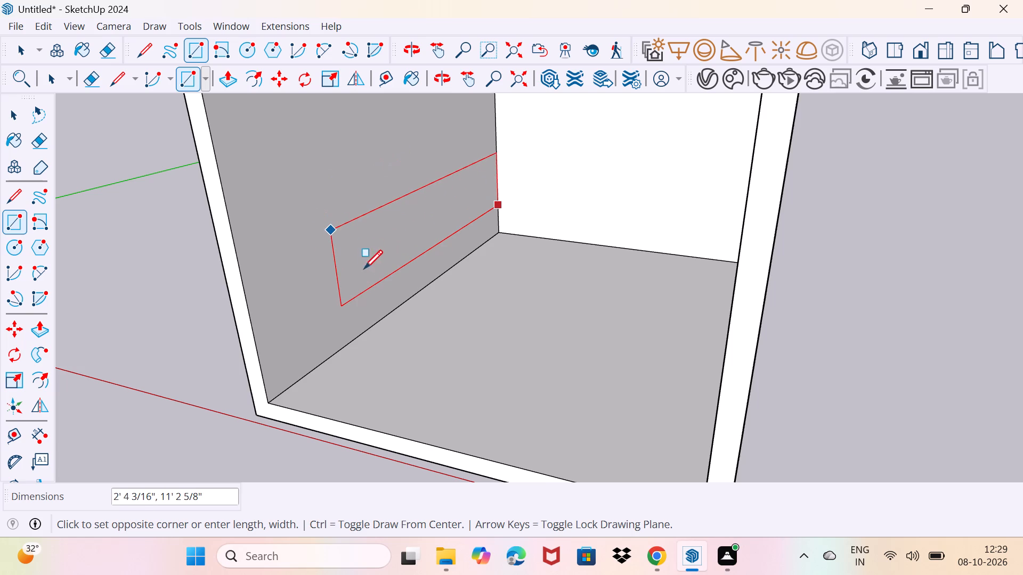
key(Escape)
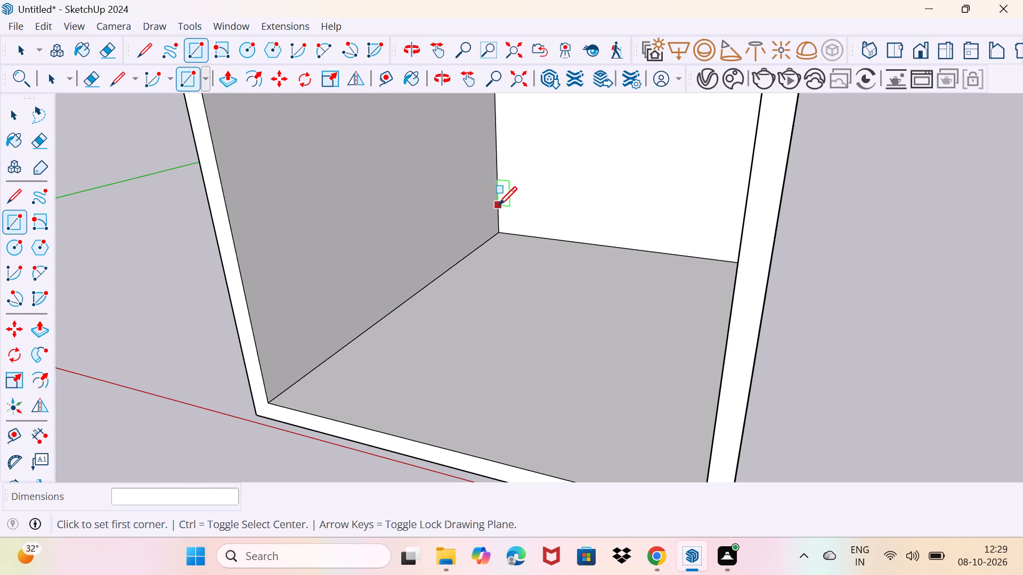
click(498, 205)
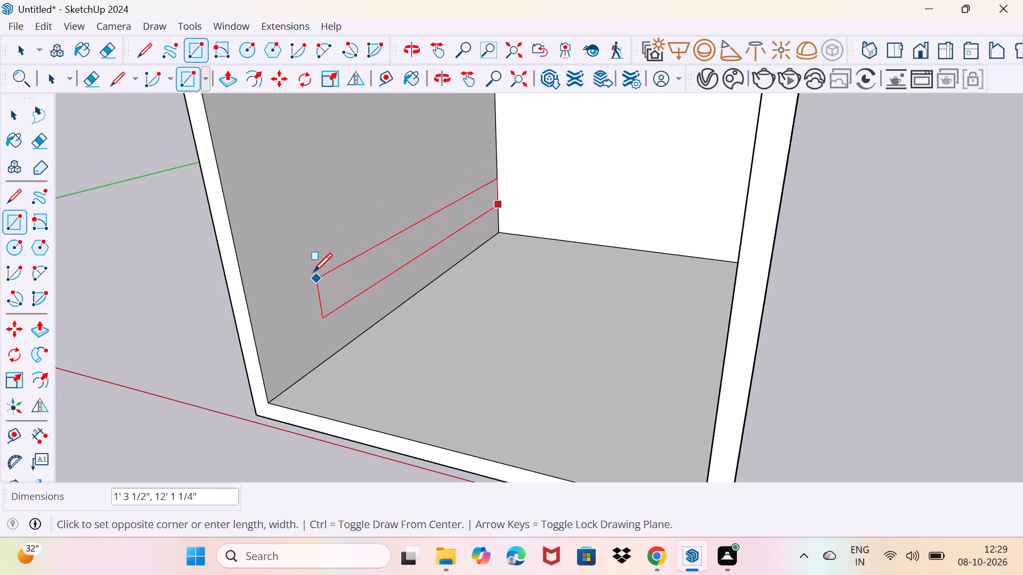
key(2)
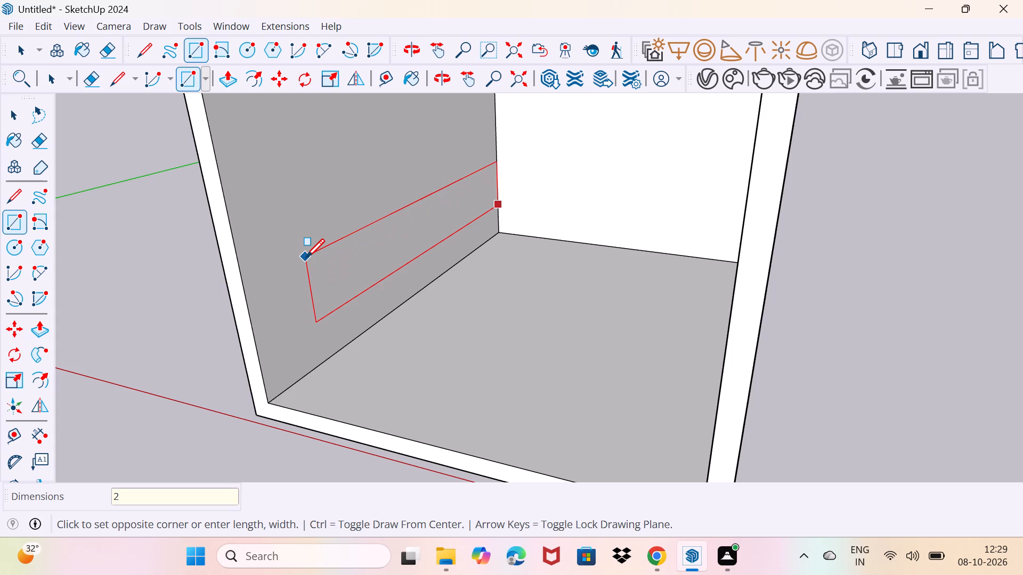
key(apostrophe)
text(,2')
key(Return)
scroll(467, 210, up, 2)
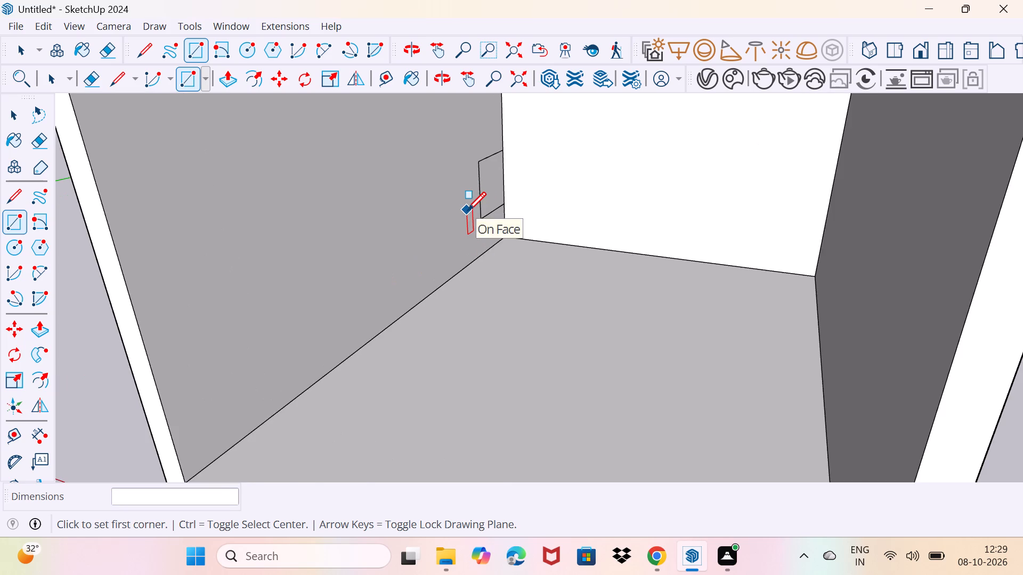
scroll(467, 210, down, 1)
key(space)
text(v)
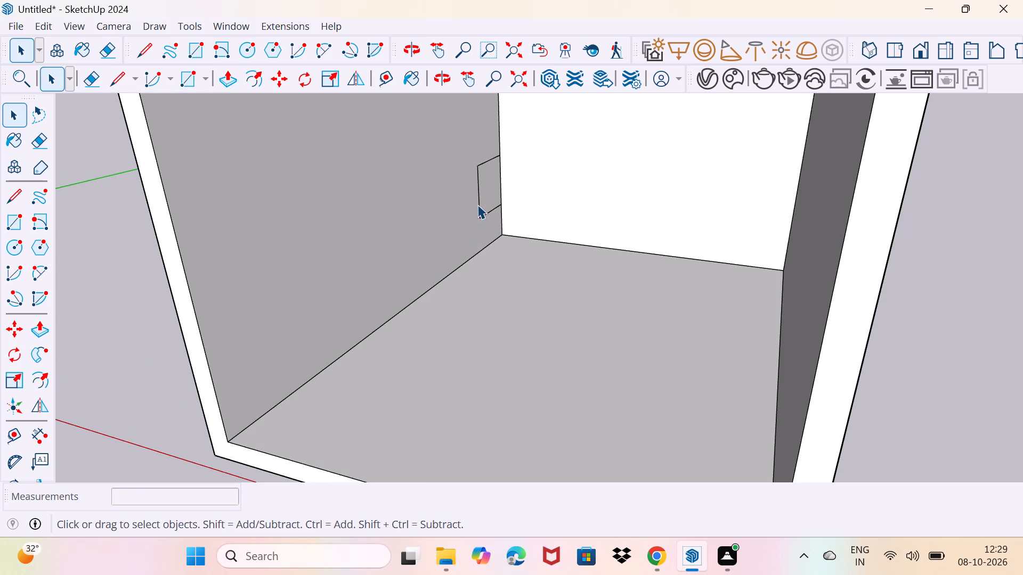
Stretch the wall rectangle toward the open front by moving its front vertical edge about 11' 7" along the green axis.
middle_drag(480, 202, 461, 246)
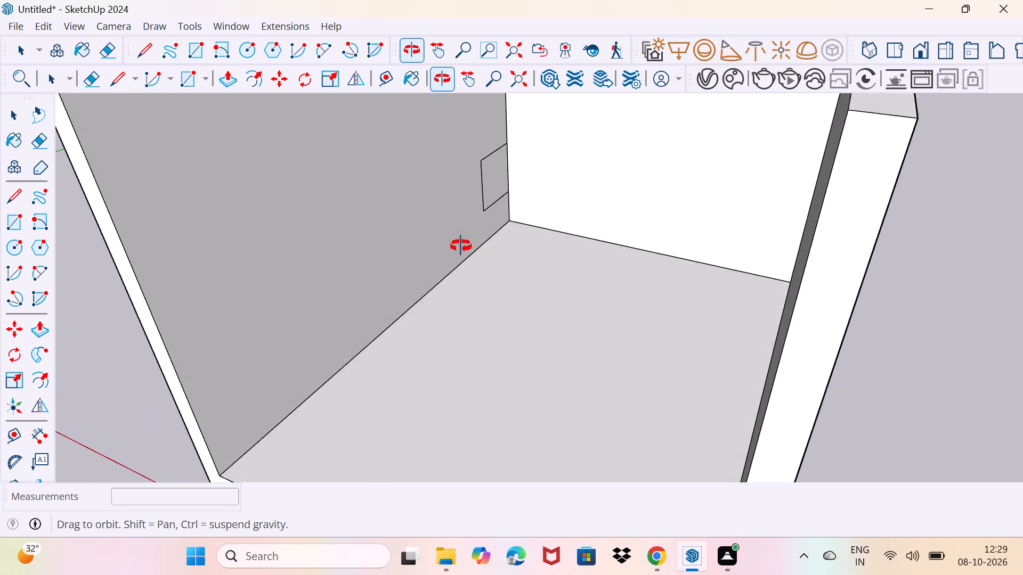
middle_drag(461, 246, 489, 249)
scroll(486, 254, down, 2)
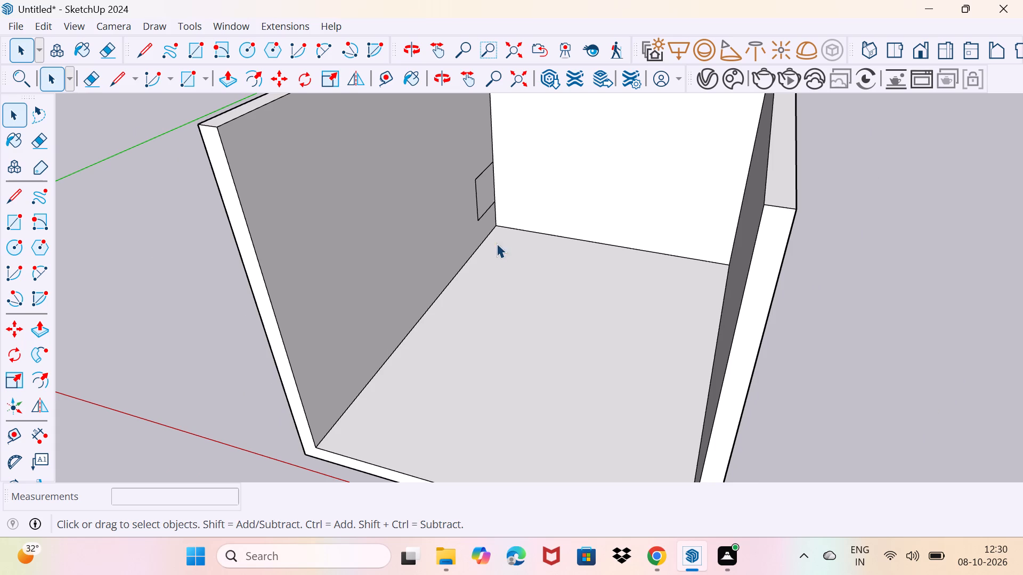
middle_drag(478, 208, 464, 211)
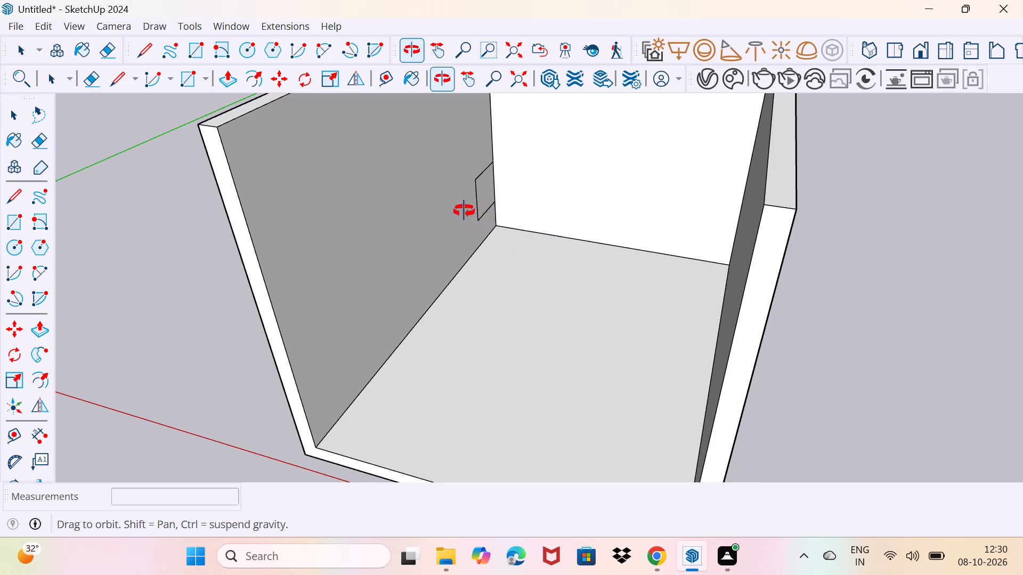
middle_drag(464, 211, 401, 218)
scroll(509, 194, up, 2)
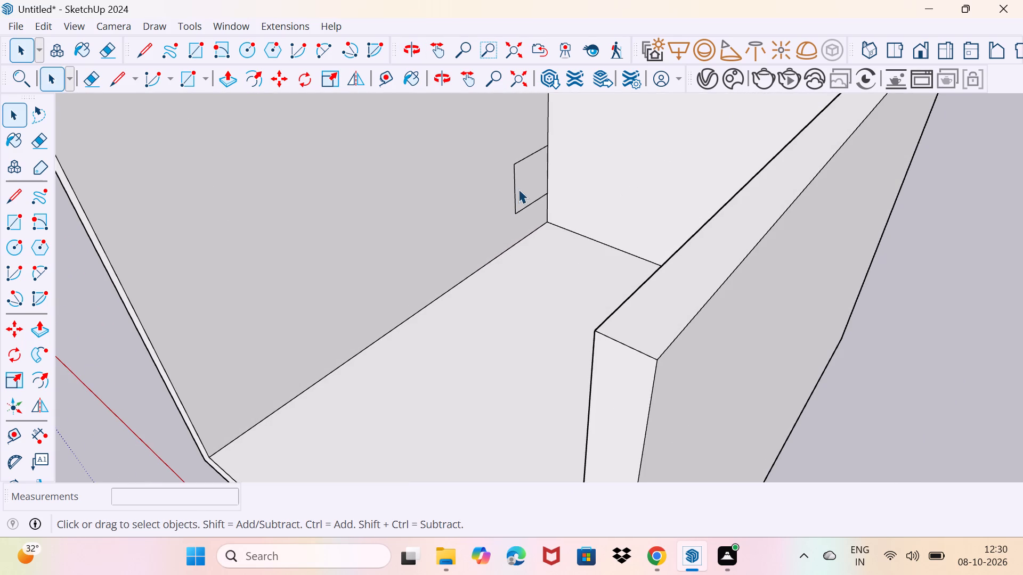
click(514, 190)
key(m)
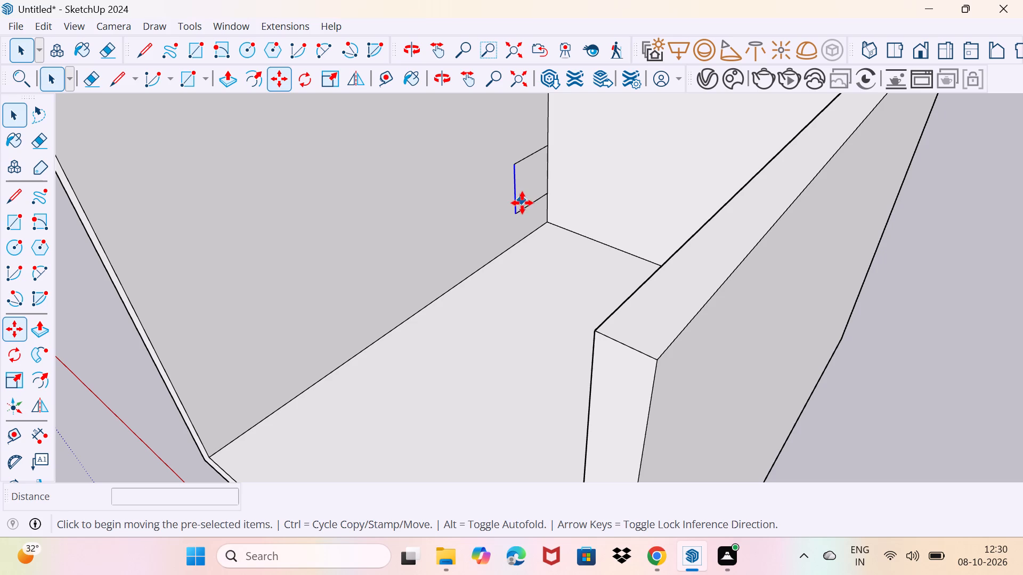
click(520, 215)
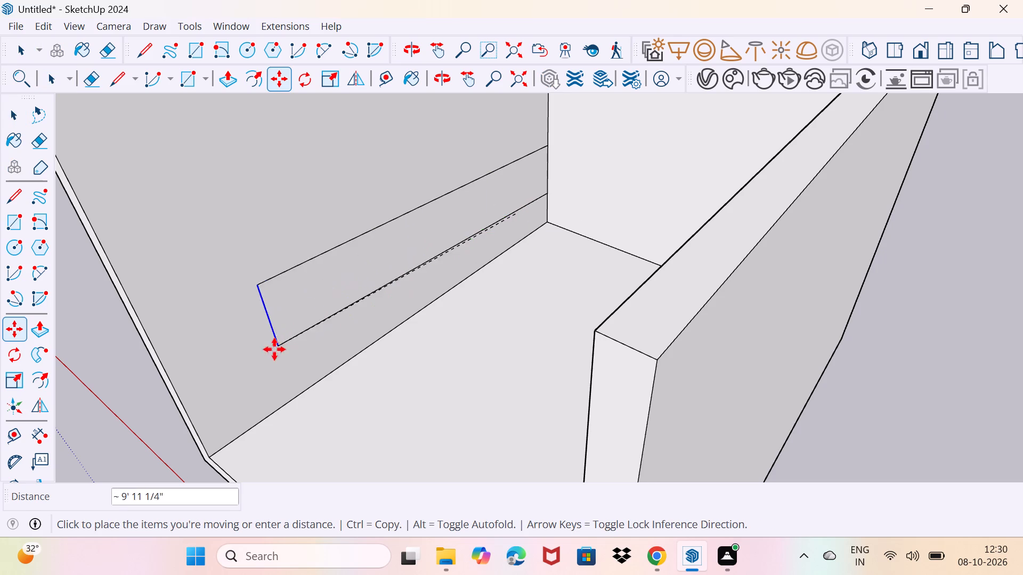
click(222, 398)
key(space)
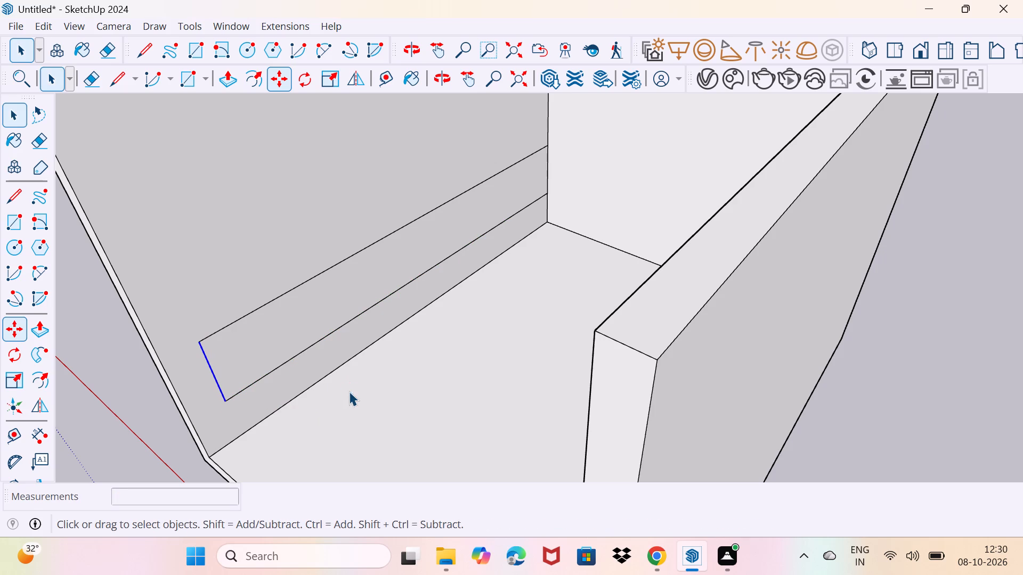
Copy the long rectangle's front vertical edge about 9' 7" along the wall toward the back corner.
drag(354, 399, 382, 375)
middle_drag(380, 380, 346, 367)
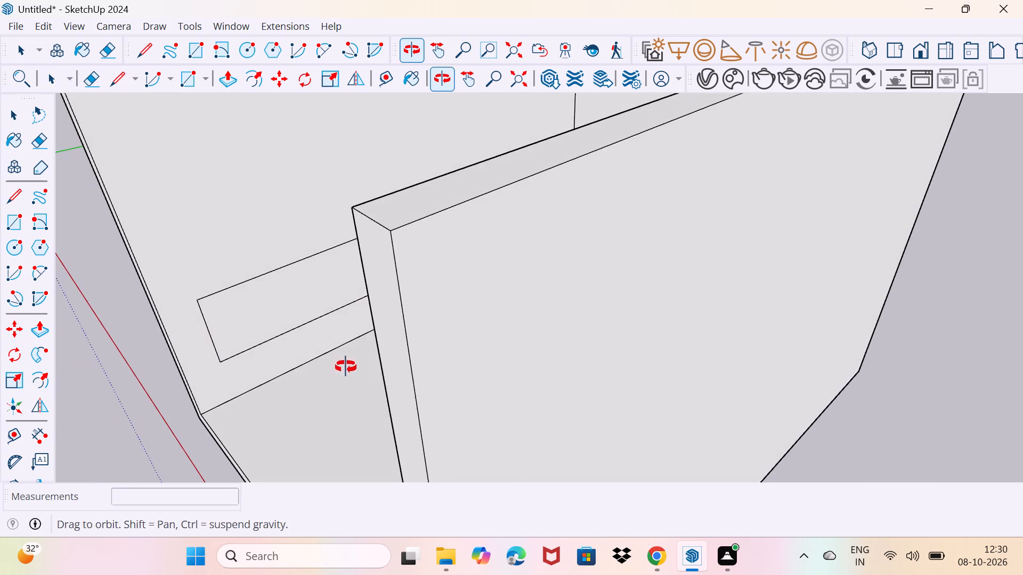
middle_drag(346, 367, 367, 377)
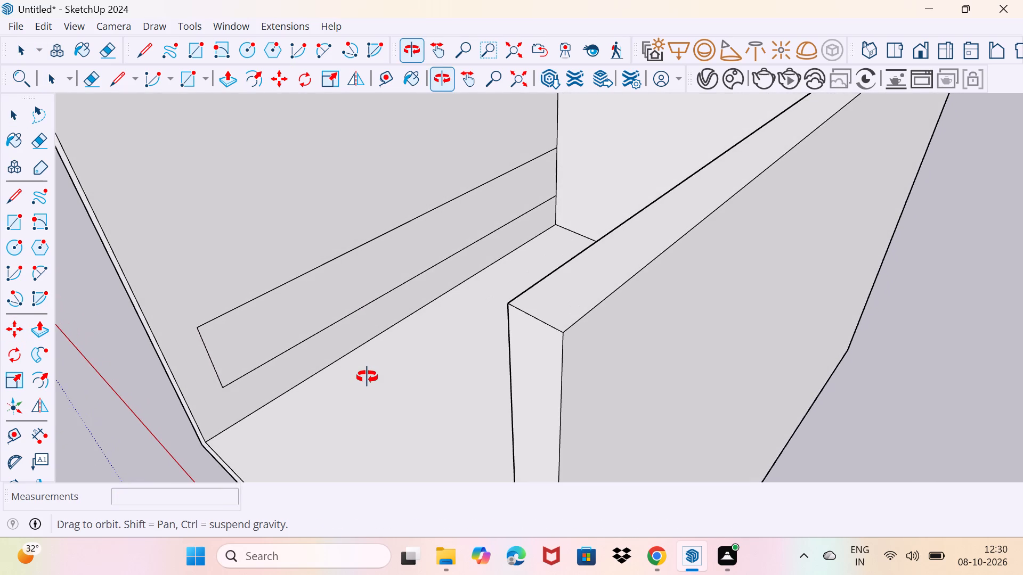
middle_drag(367, 377, 366, 377)
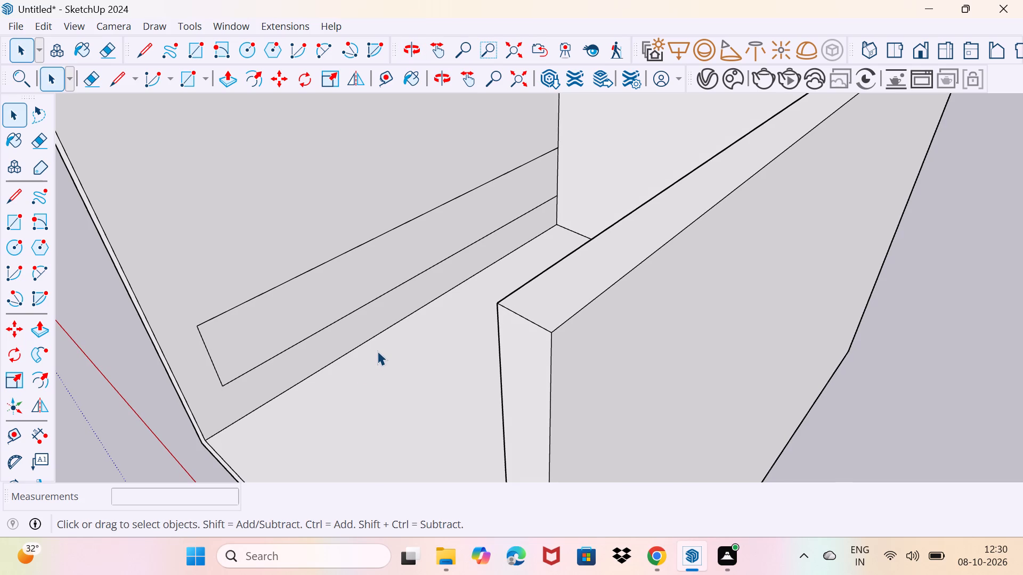
middle_drag(292, 323, 319, 307)
click(212, 370)
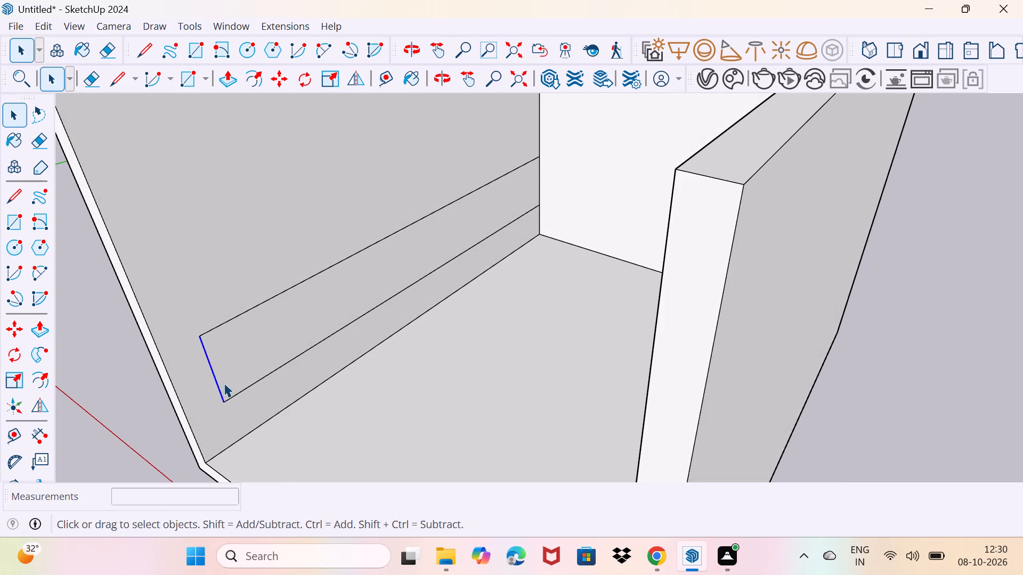
key(m)
click(225, 400)
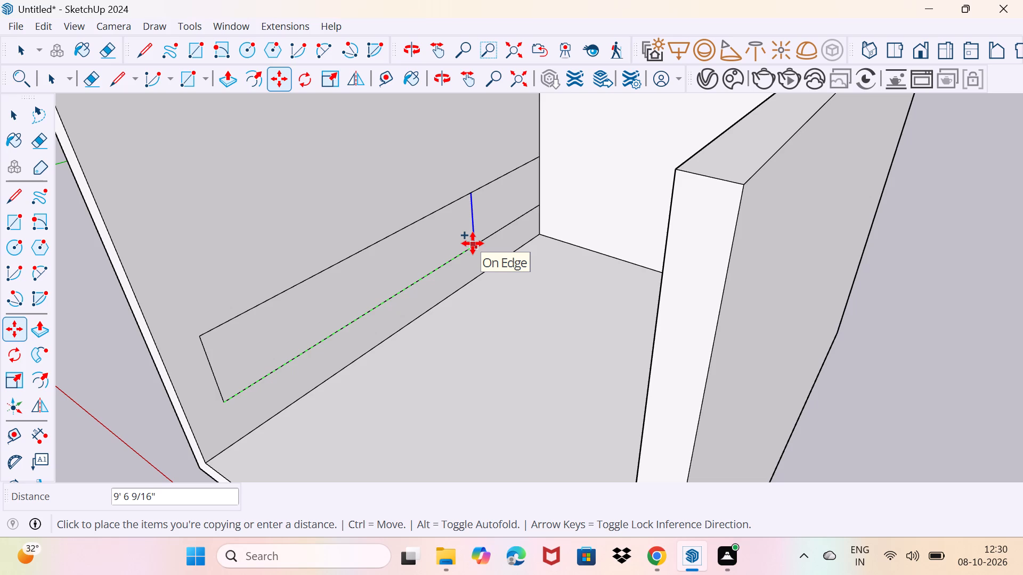
click(473, 243)
key(space)
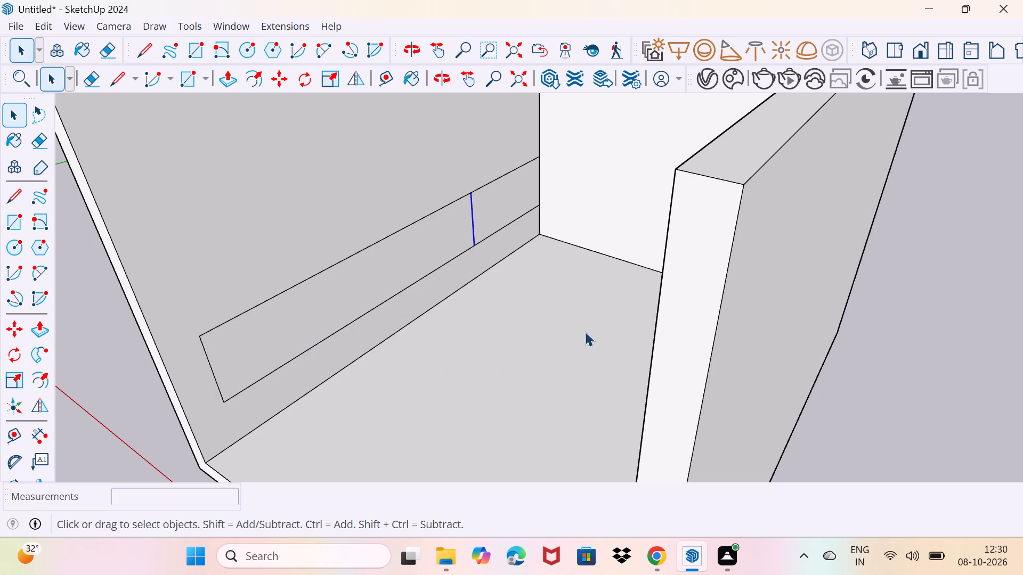
Erase the two horizontal line segments between the copied vertical edge and the back corner.
key(e)
click(523, 181)
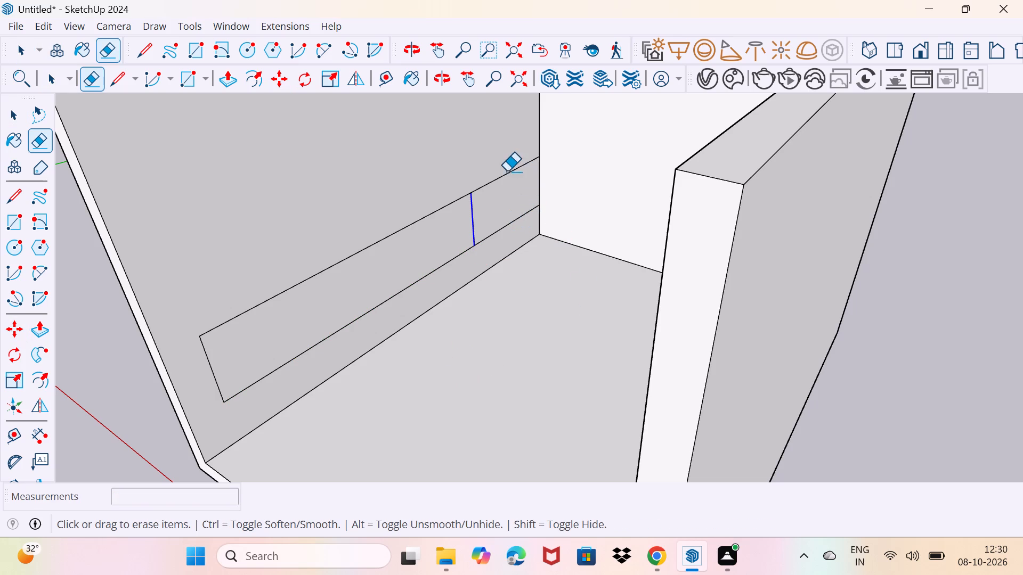
drag(507, 171, 511, 185)
click(510, 225)
Push/Pull the long, low rectangle on the side wall 2' out into the room.
scroll(472, 308, down, 5)
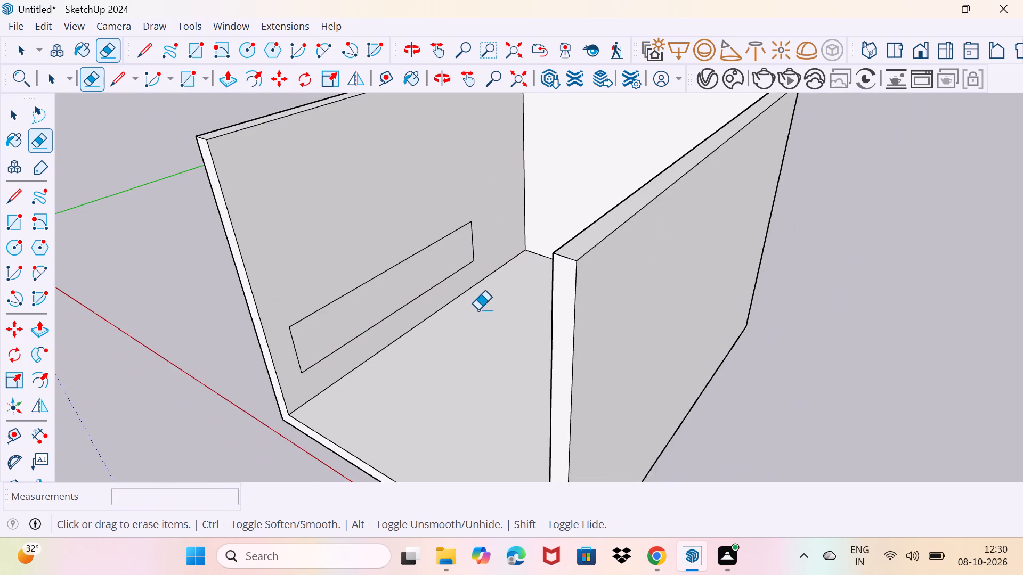
scroll(478, 310, down, 1)
middle_drag(479, 331, 504, 335)
middle_drag(504, 335, 537, 319)
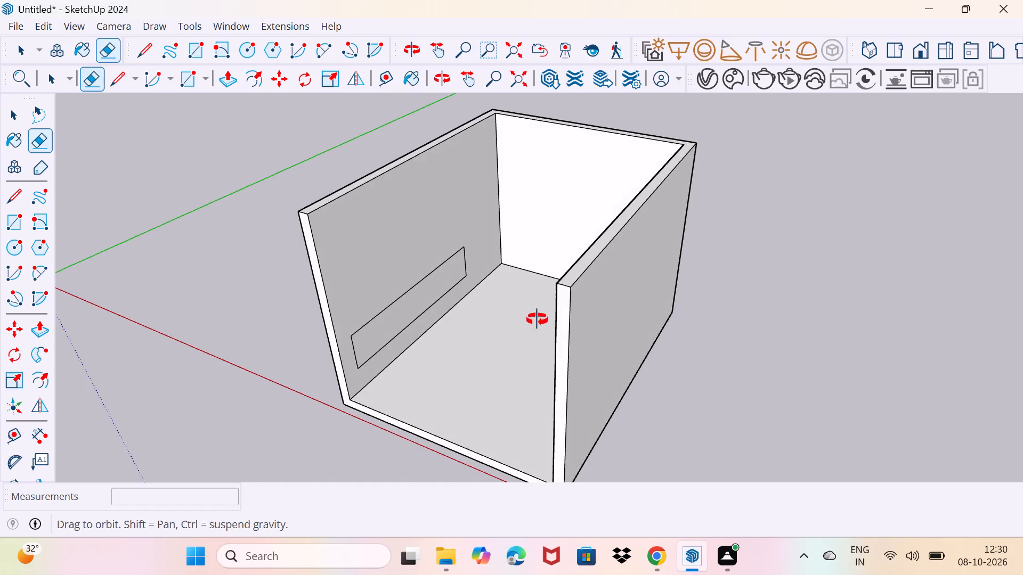
middle_drag(537, 319, 604, 273)
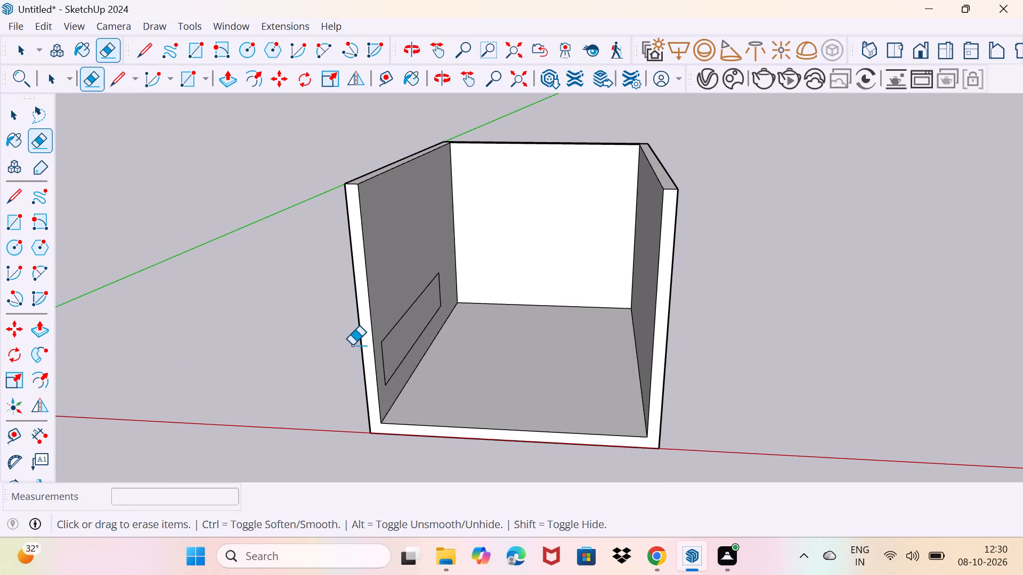
key(p)
click(402, 332)
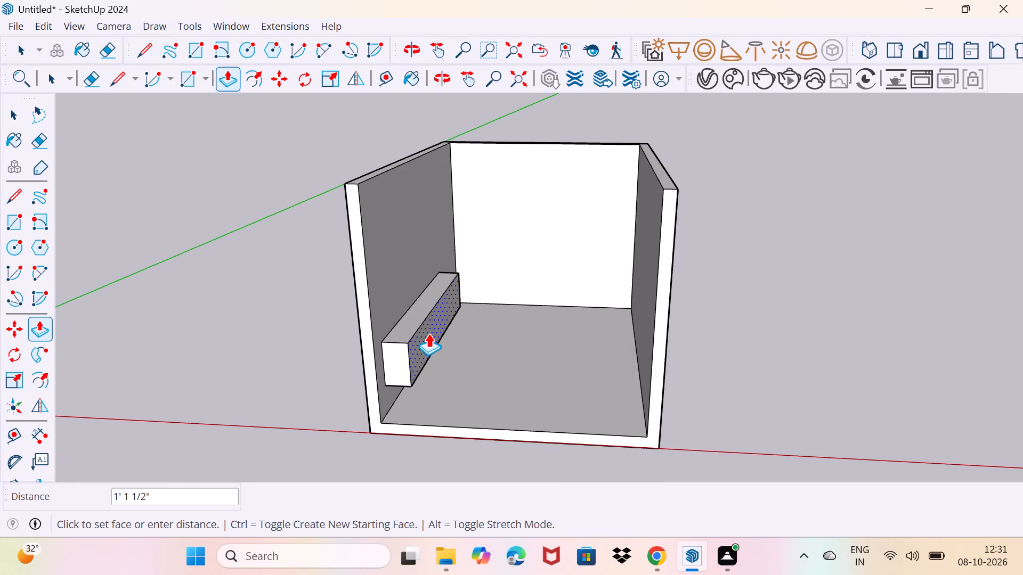
key(2)
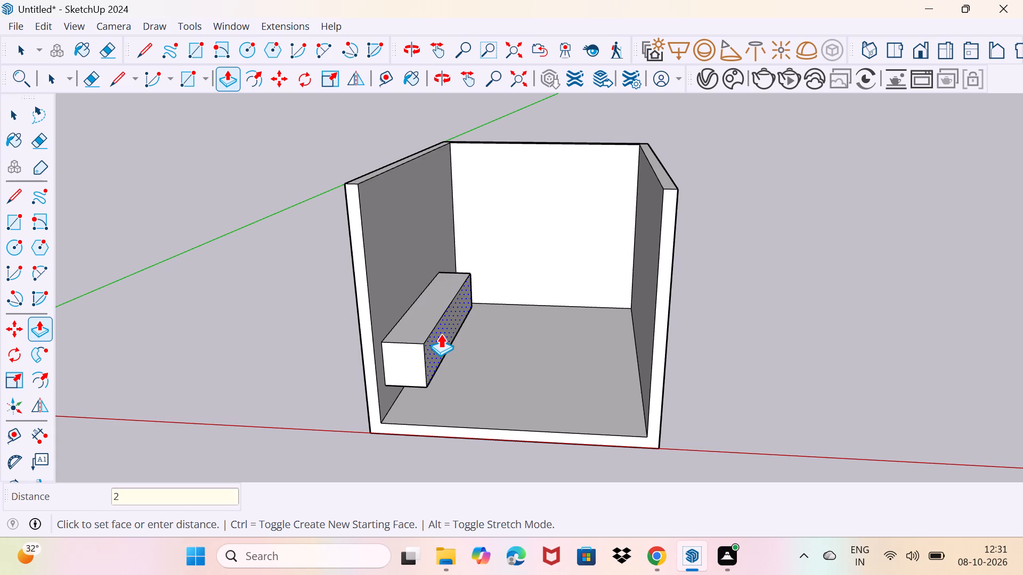
key(apostrophe)
key(Return)
Examine the wall-mounted box and its position in the room from eye level and from above.
middle_drag(449, 351, 434, 310)
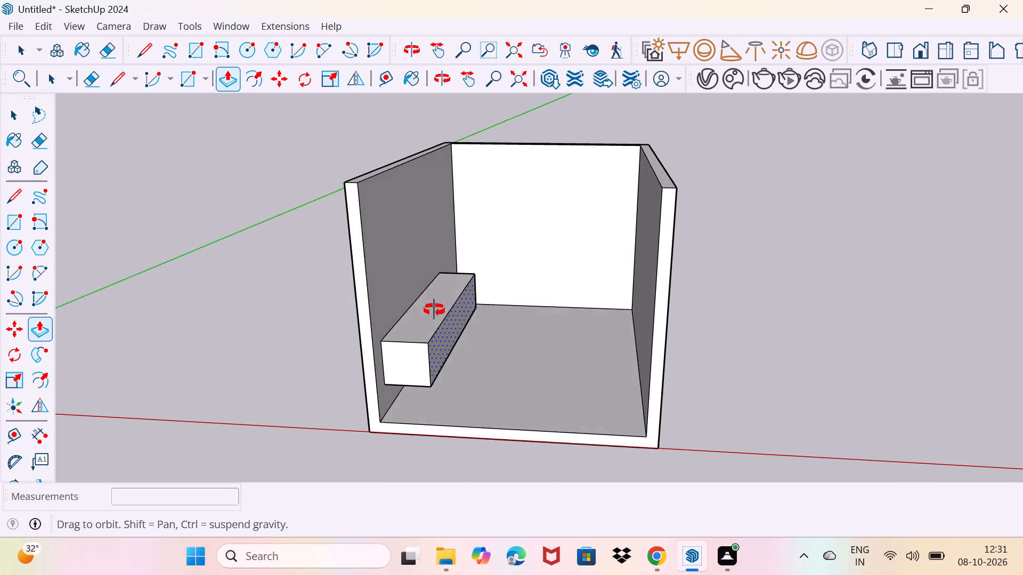
middle_drag(434, 310, 404, 268)
key(space)
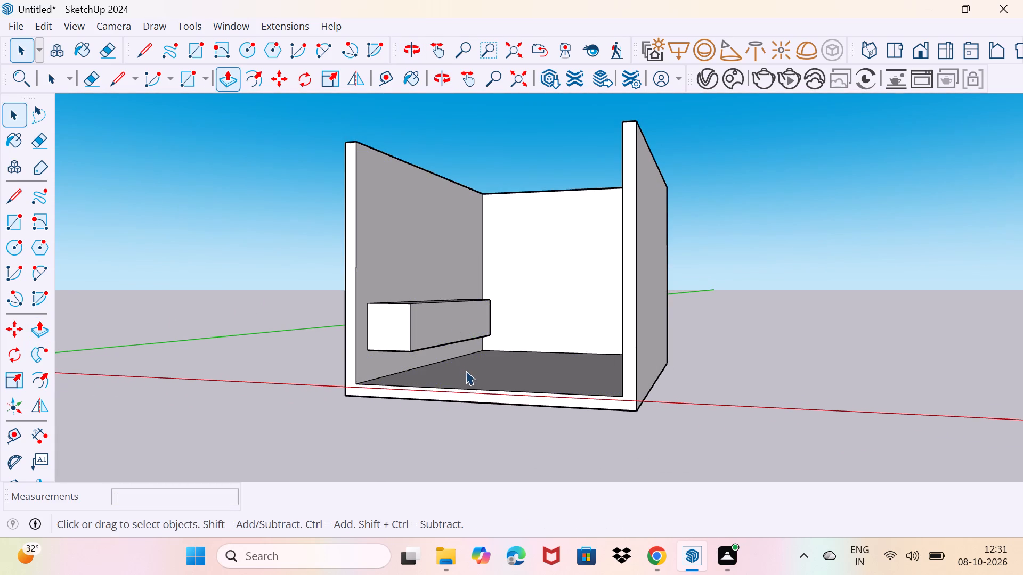
middle_drag(463, 369, 501, 393)
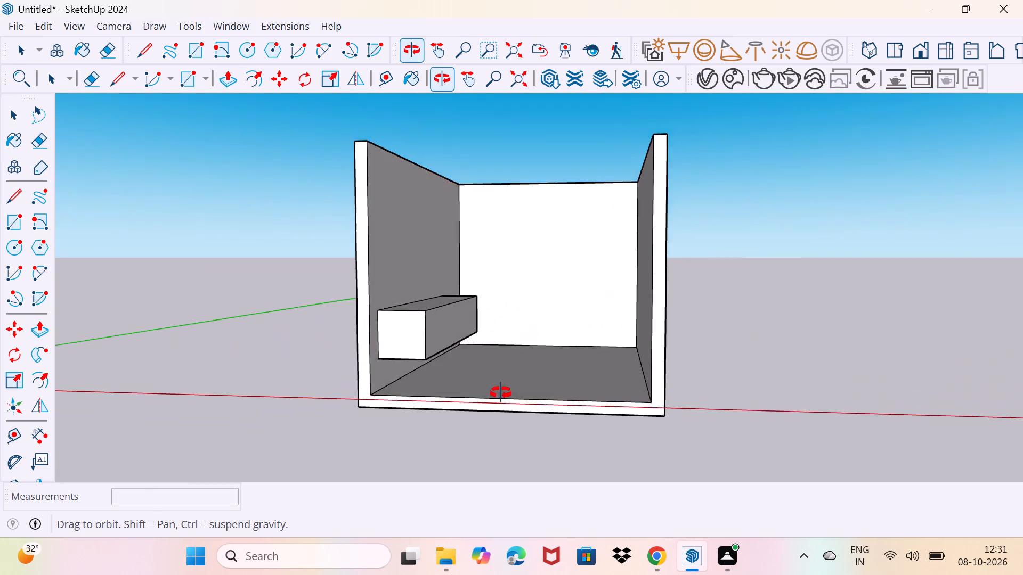
middle_drag(501, 393, 399, 420)
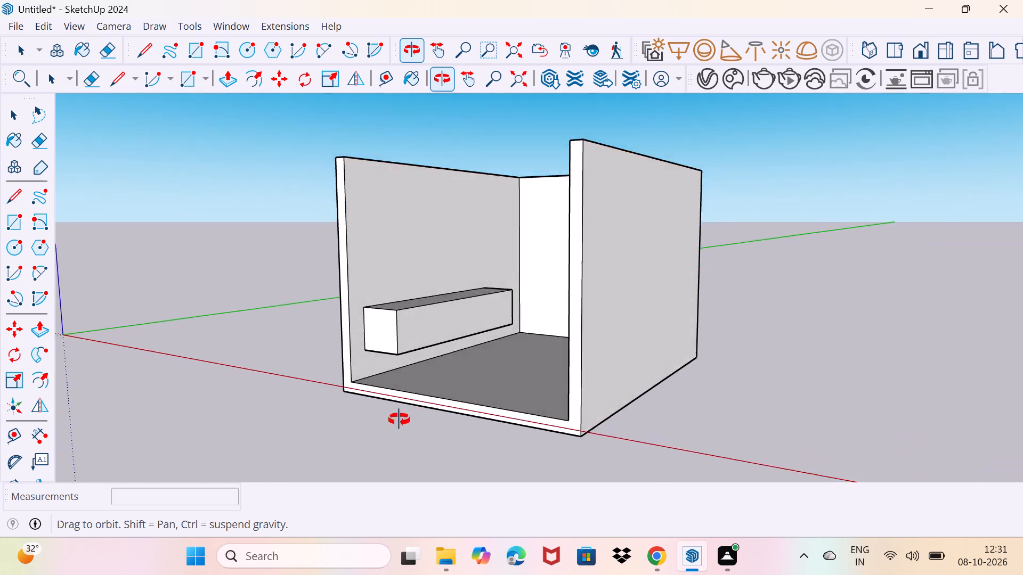
middle_drag(399, 420, 389, 398)
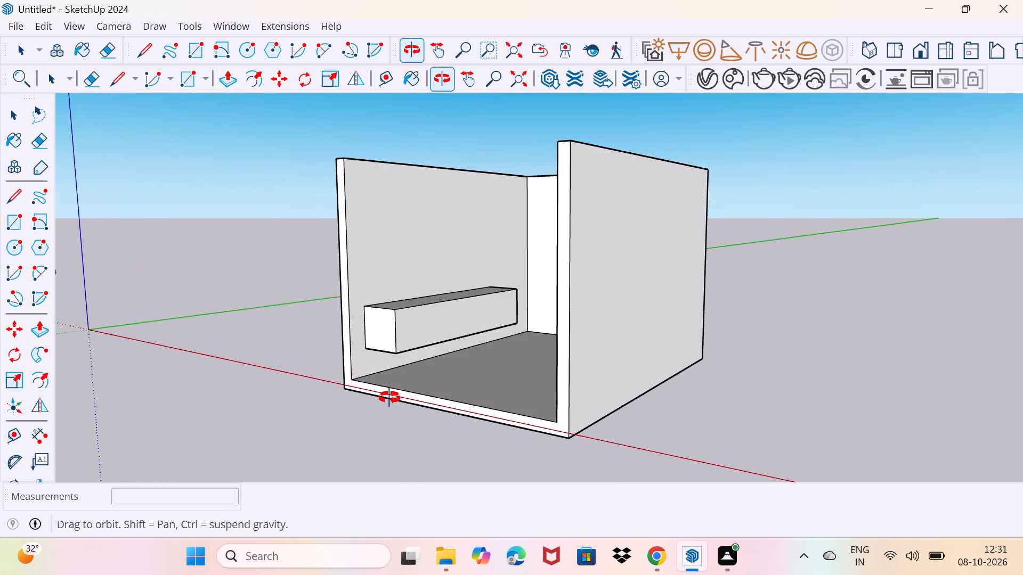
middle_drag(389, 398, 376, 451)
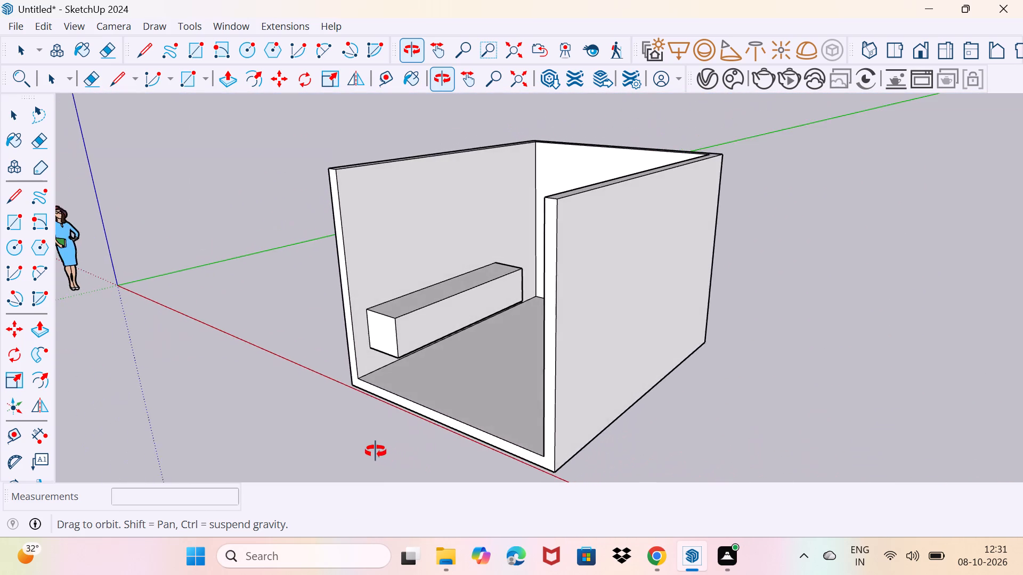
middle_drag(376, 451, 389, 446)
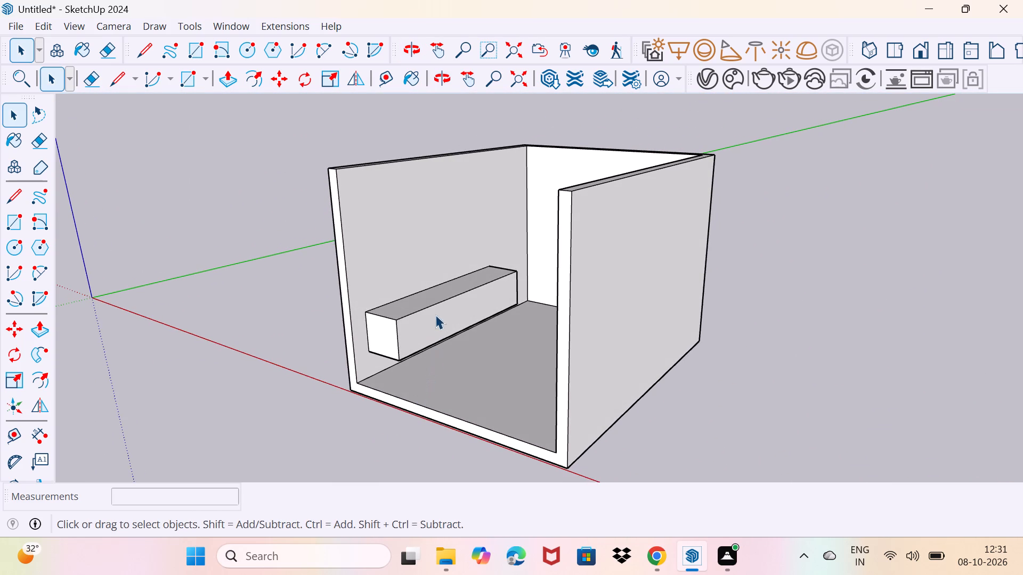
middle_drag(429, 284, 505, 308)
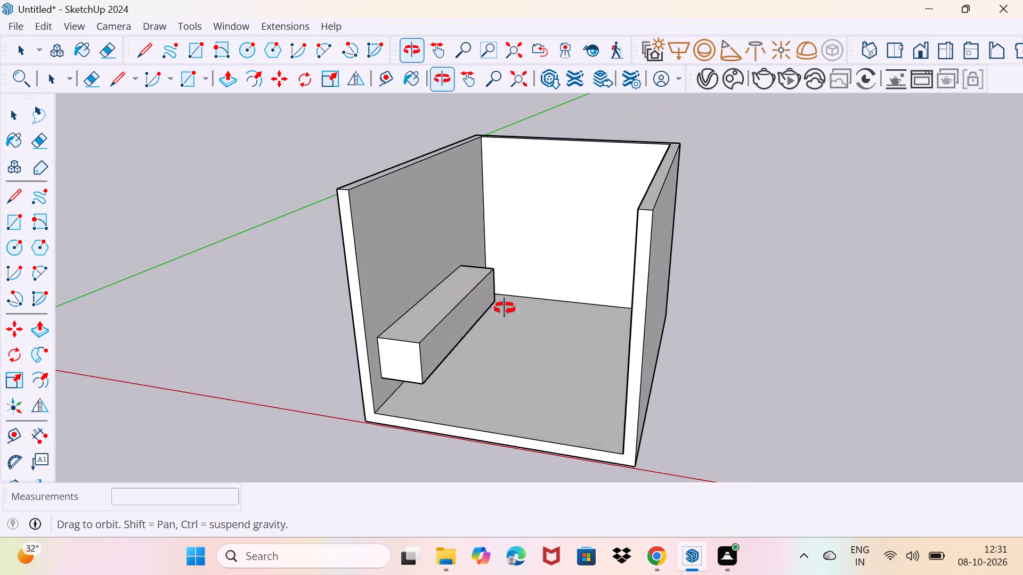
middle_drag(505, 308, 416, 321)
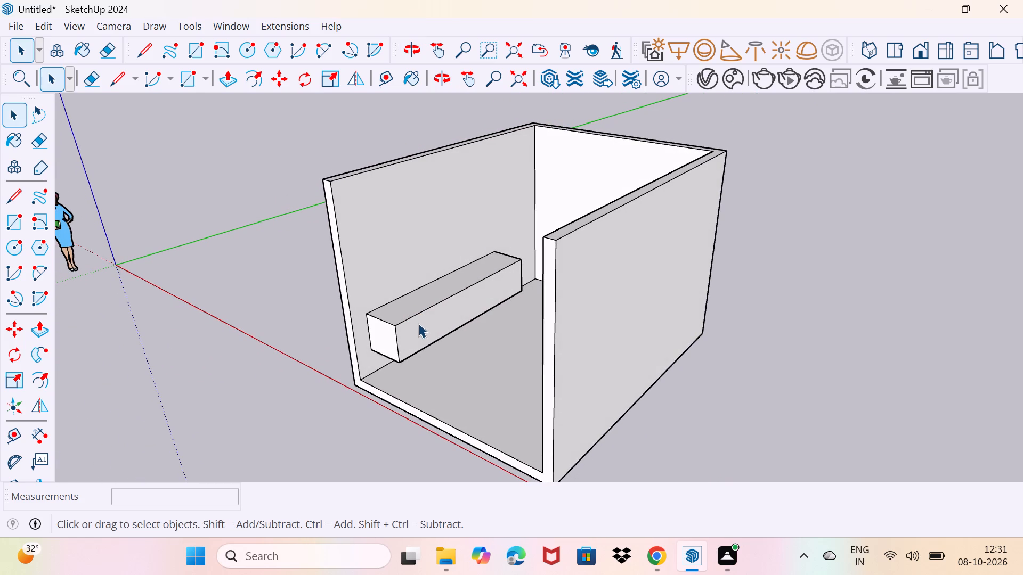
Draw a rectangle about 7' 11" by 3' 10" on the side wall's inner face, just above the wall-mounted box.
key(r)
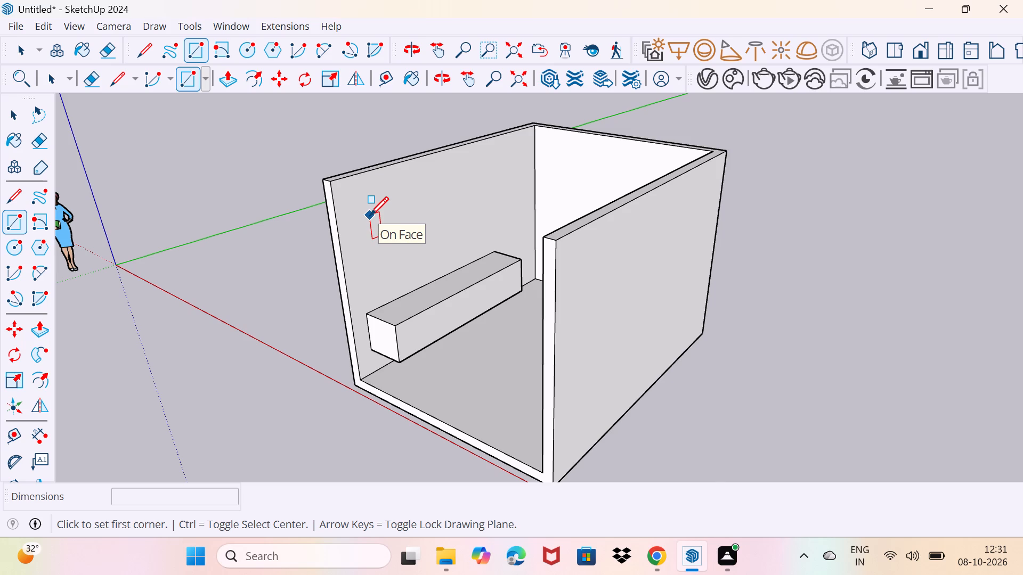
scroll(370, 215, up, 7)
click(370, 215)
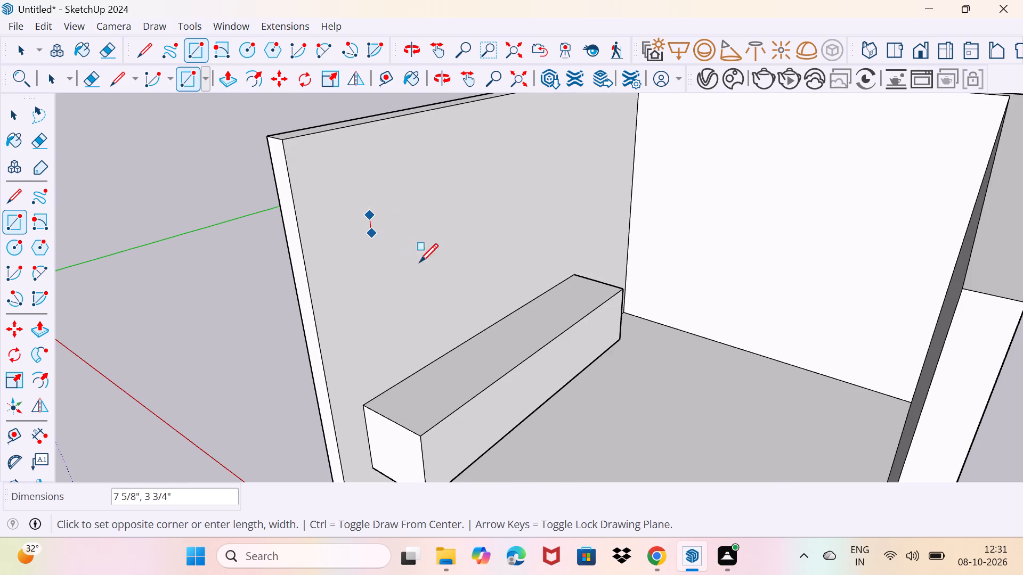
click(563, 260)
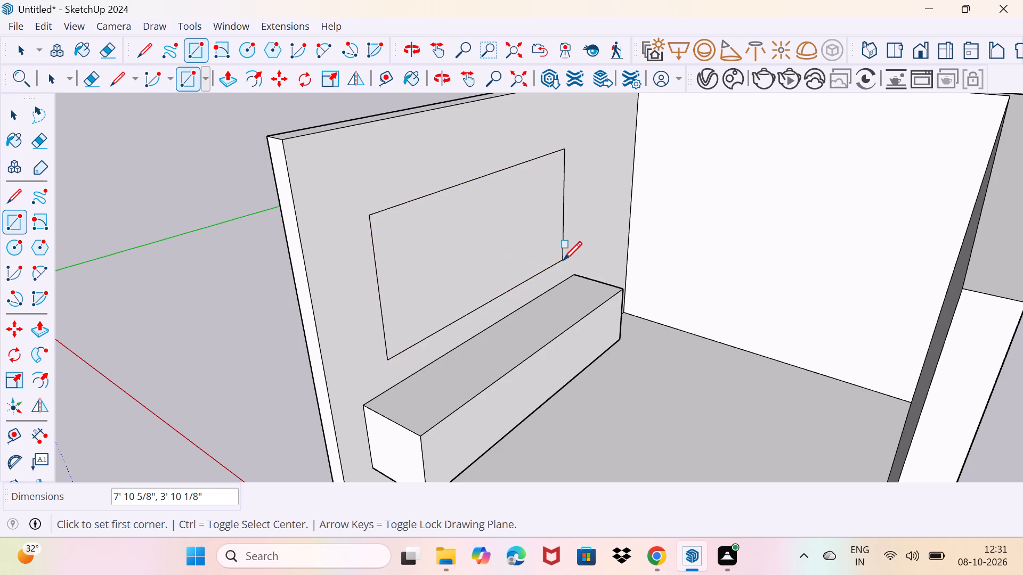
Push/Pull the rectangle above the wall-mounted box 0.5" out from the wall.
middle_drag(525, 332, 529, 284)
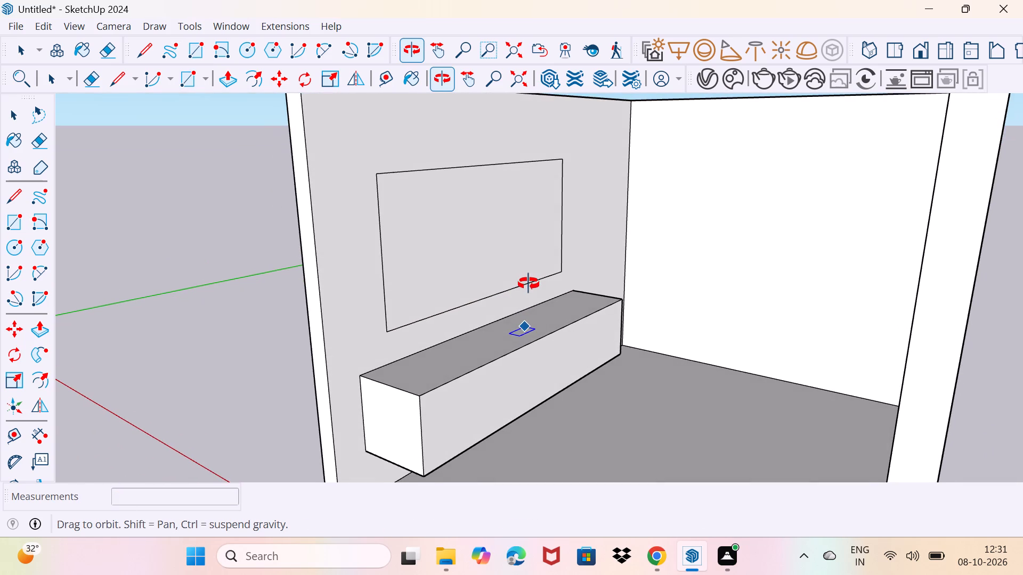
middle_drag(529, 284, 535, 285)
key(space)
click(474, 249)
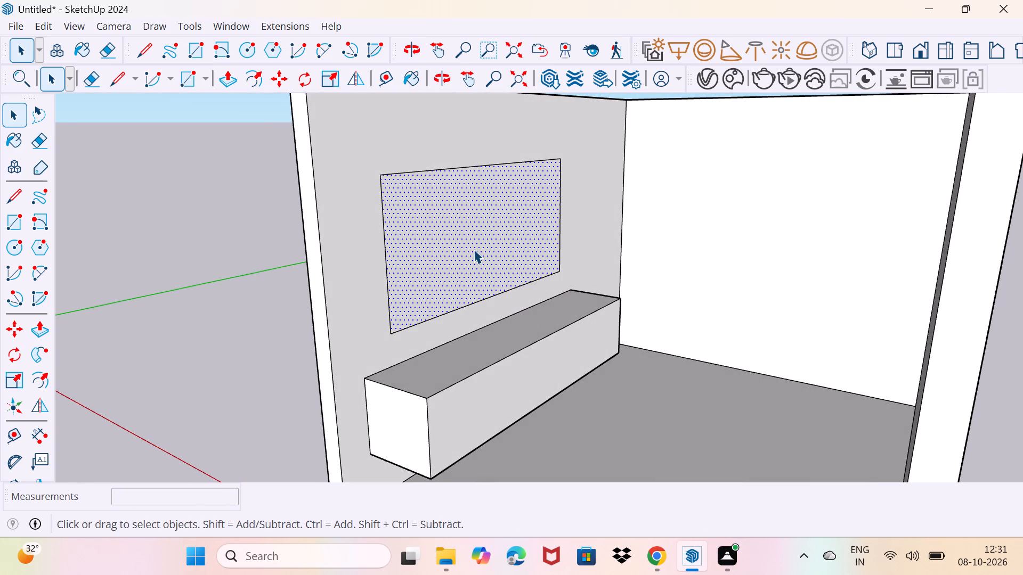
key(p)
click(474, 249)
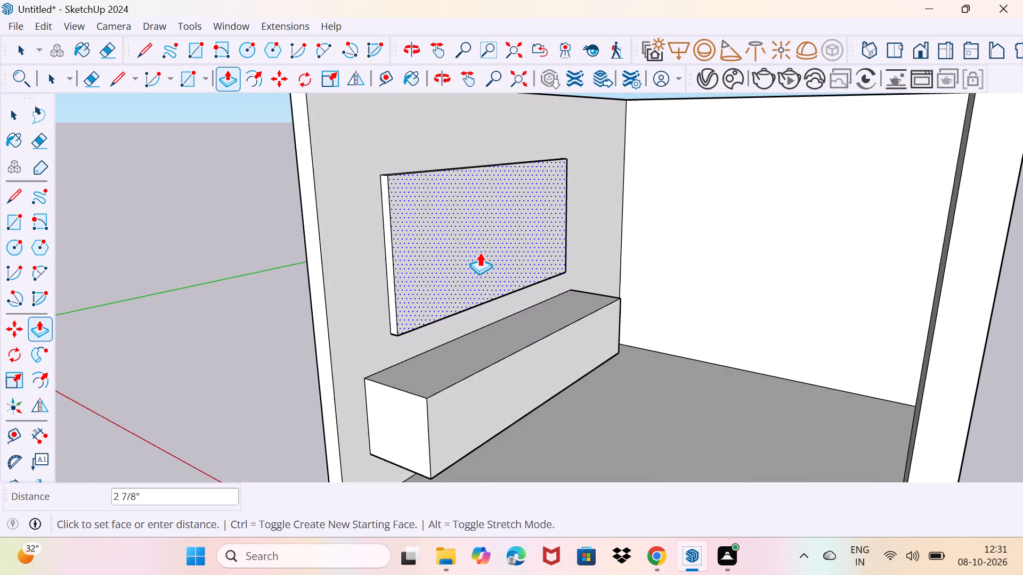
text(0.5")
key(Return)
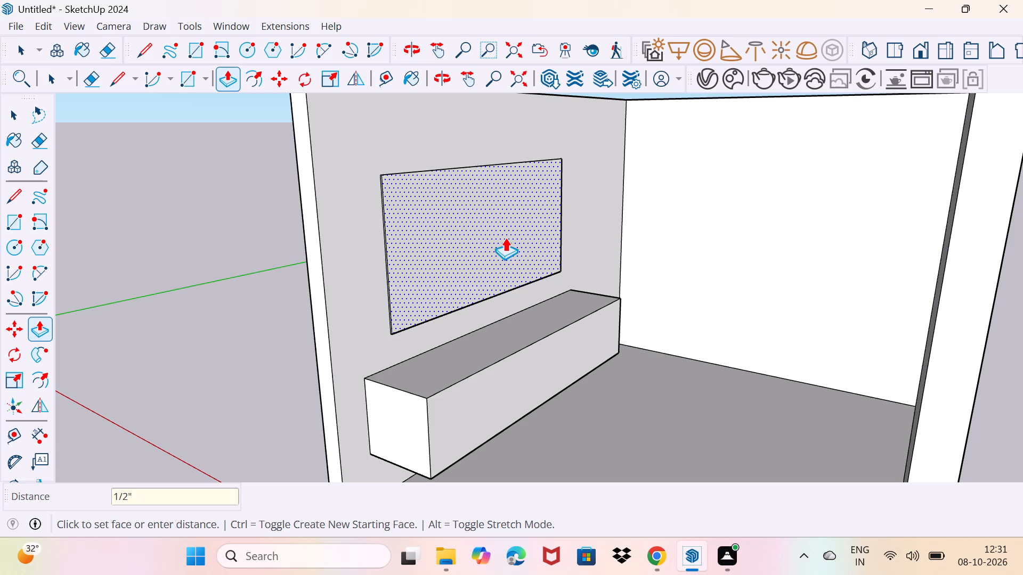
Copy the top edge of the thin wall panel down its front face by about 10 3/8".
key(space)
middle_drag(399, 227, 337, 252)
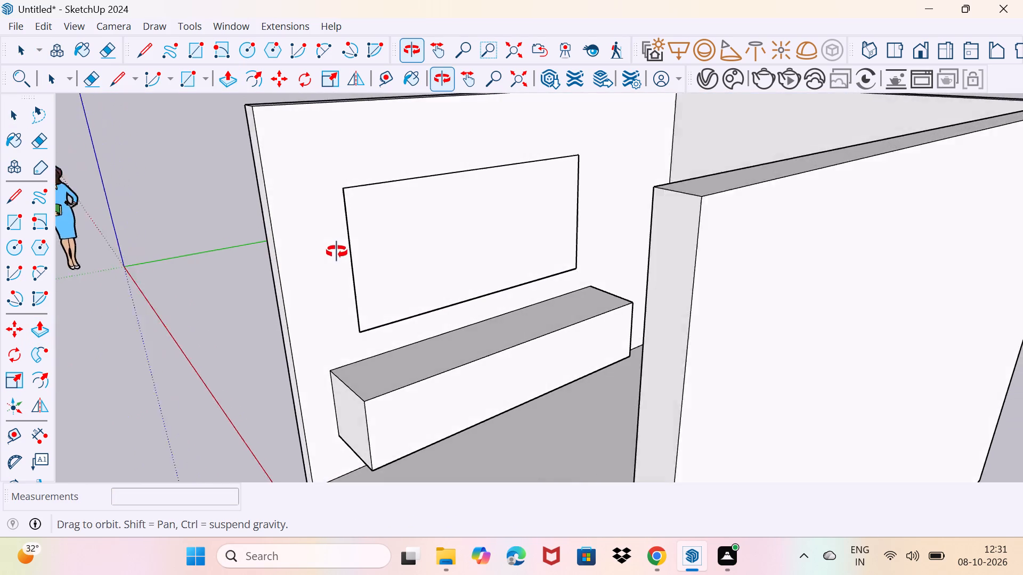
middle_drag(337, 252, 363, 239)
scroll(400, 207, up, 1)
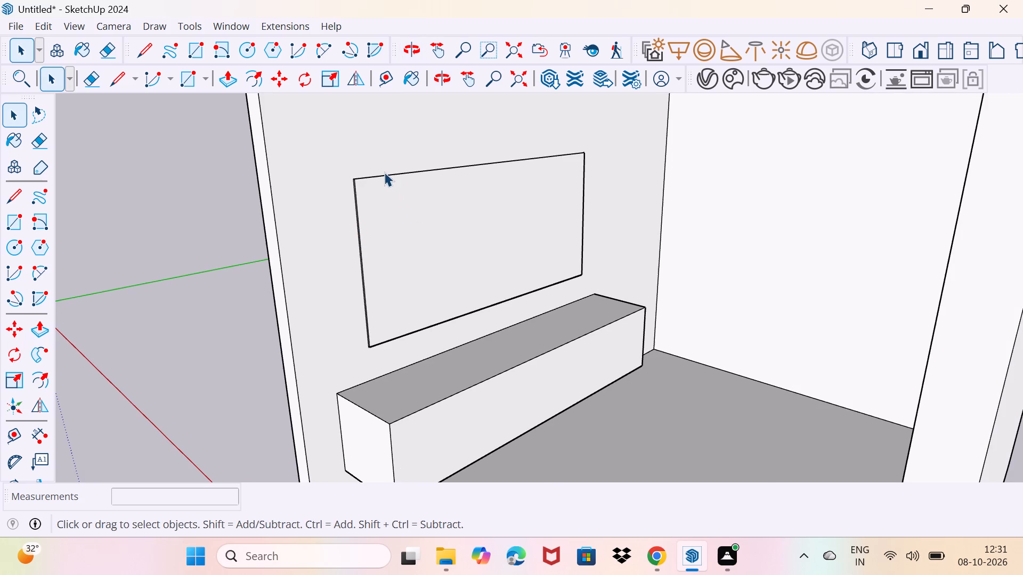
scroll(387, 180, up, 2)
middle_drag(395, 185, 423, 247)
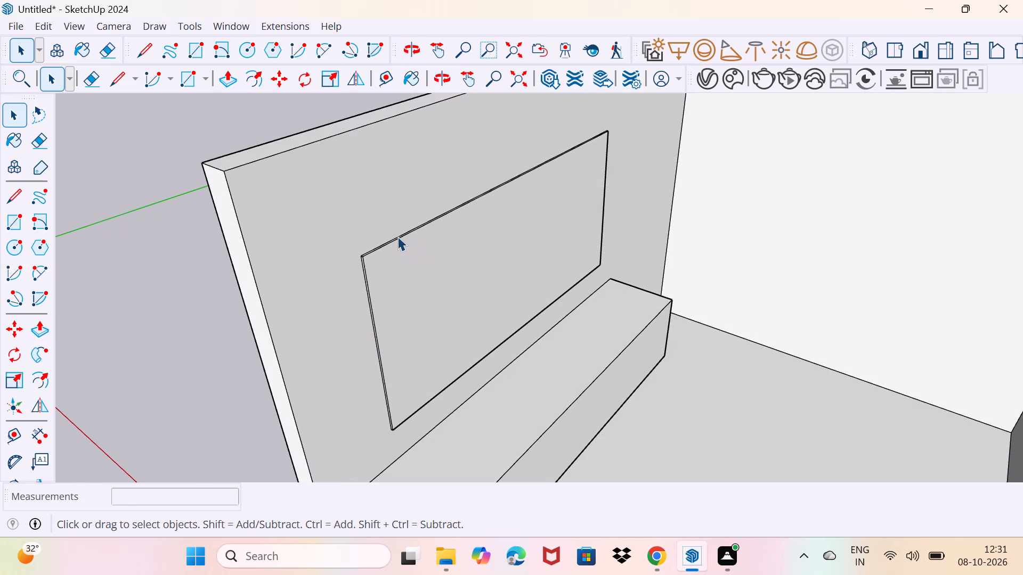
click(395, 242)
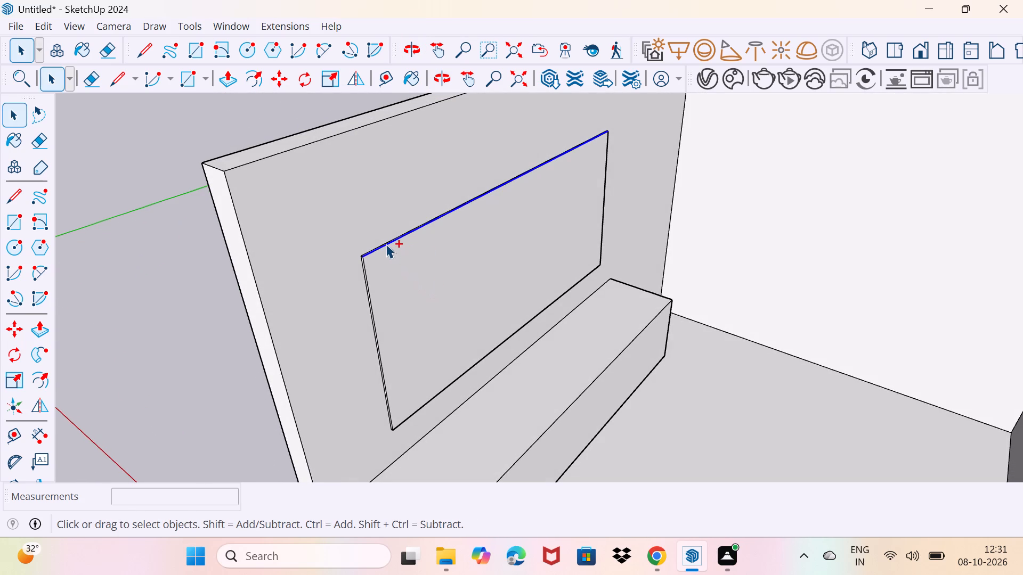
key(m)
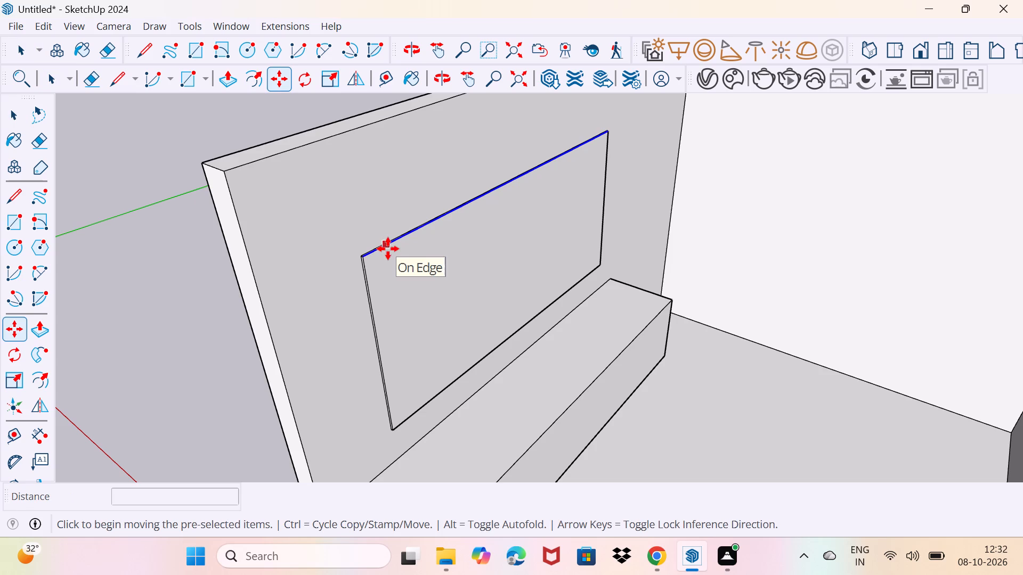
ctrl+click(388, 249)
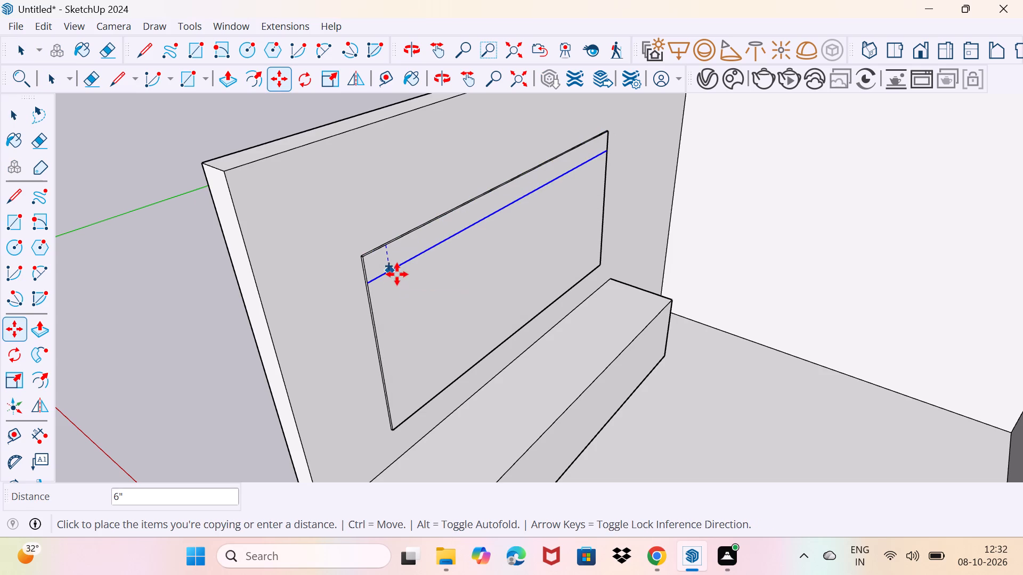
scroll(397, 286, up, 1)
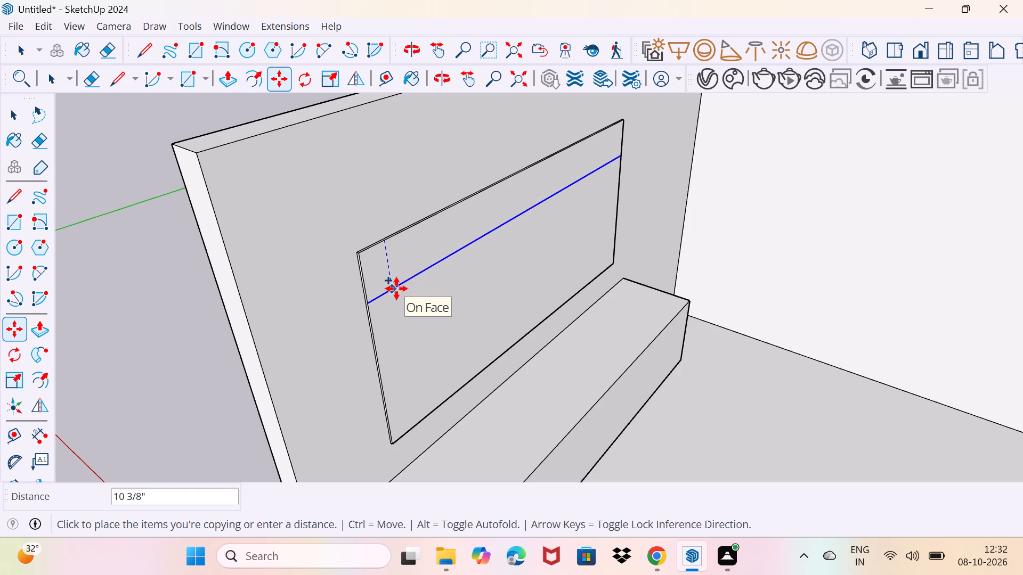
click(395, 287)
middle_drag(396, 319, 372, 269)
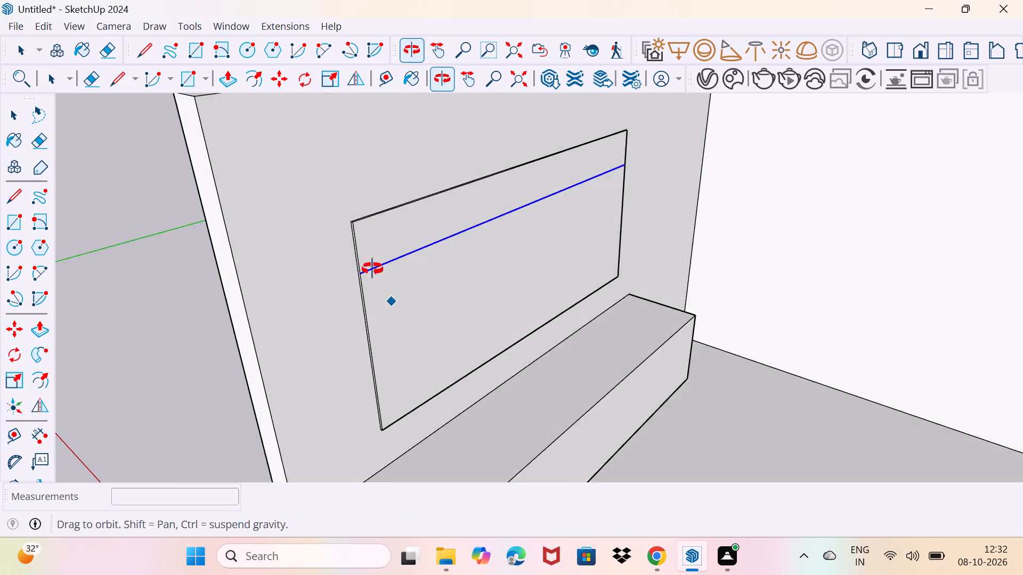
middle_drag(372, 269, 372, 268)
key(space)
middle_click(392, 287)
drag(406, 268, 421, 239)
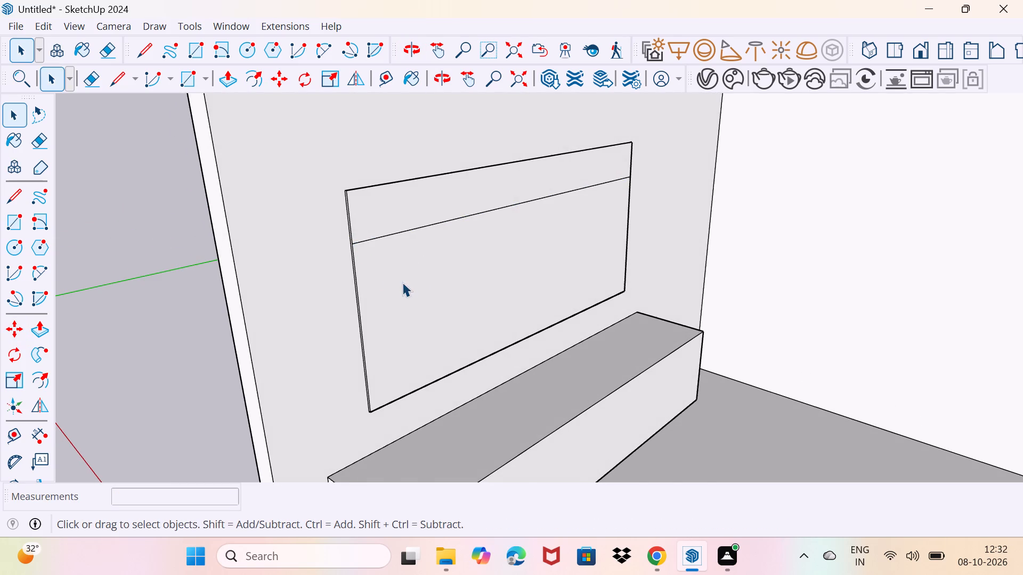
Copy the horizontal line on the panel about 1 3/4" further down to outline a narrow strip.
scroll(402, 280, up, 3)
middle_drag(404, 255, 397, 218)
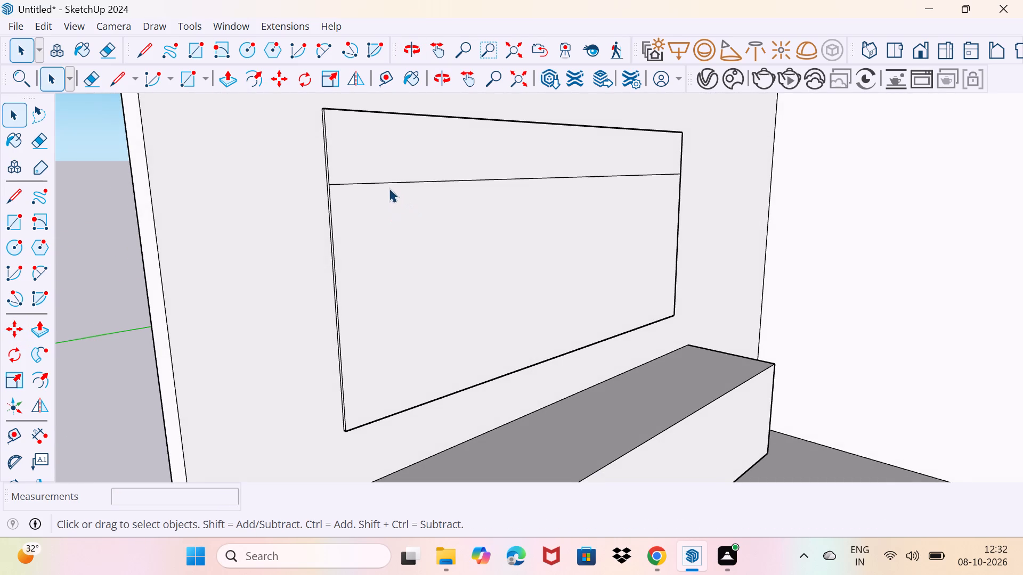
click(383, 183)
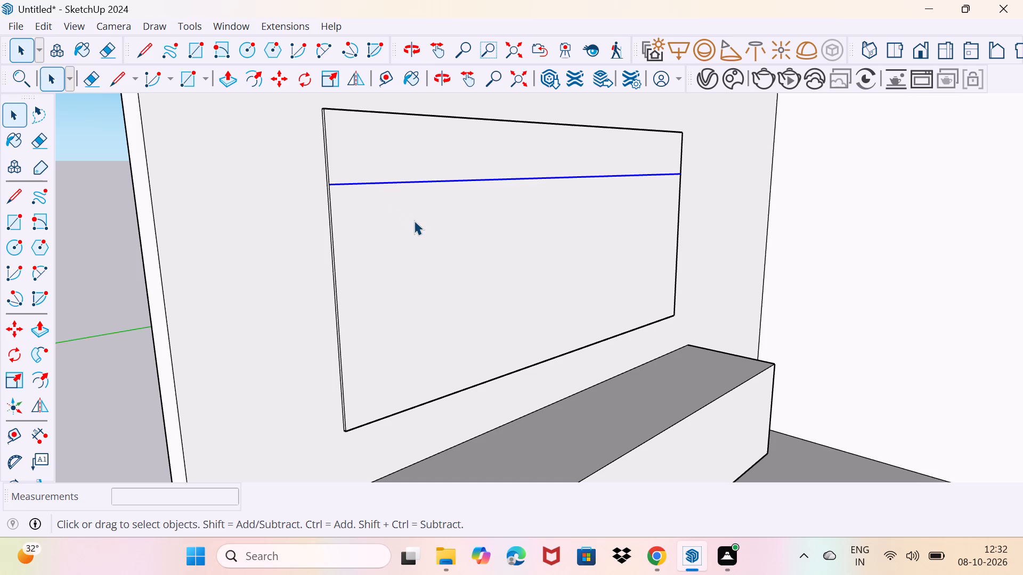
key(m)
click(504, 182)
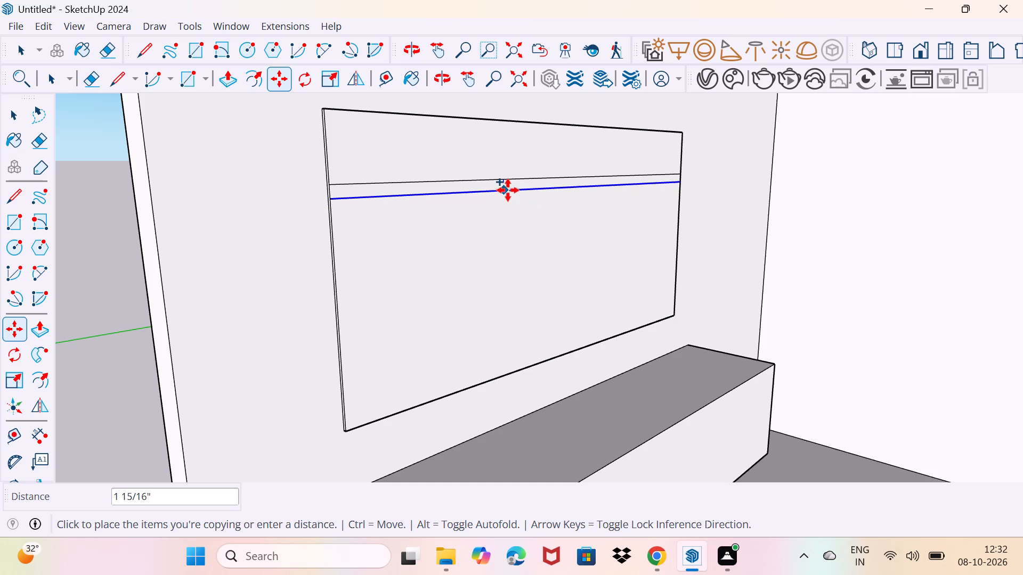
click(508, 190)
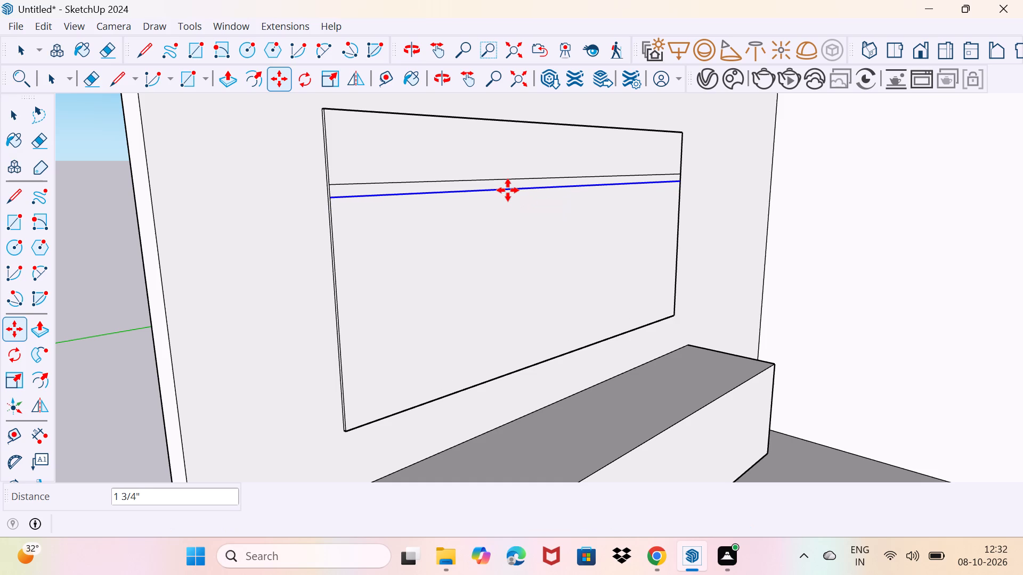
key(space)
scroll(517, 236, up, 1)
middle_drag(517, 236, 538, 269)
drag(528, 283, 557, 251)
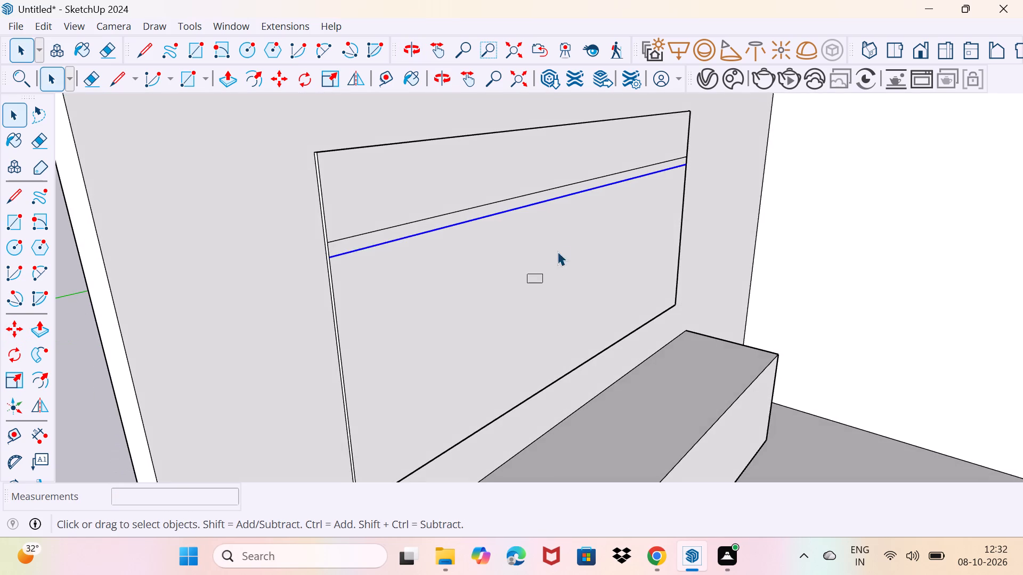
drag(557, 251, 558, 249)
Push/Pull the narrow strip on the panel 1' 5" out into the room to form a shelf.
scroll(426, 239, up, 2)
middle_drag(426, 239, 463, 266)
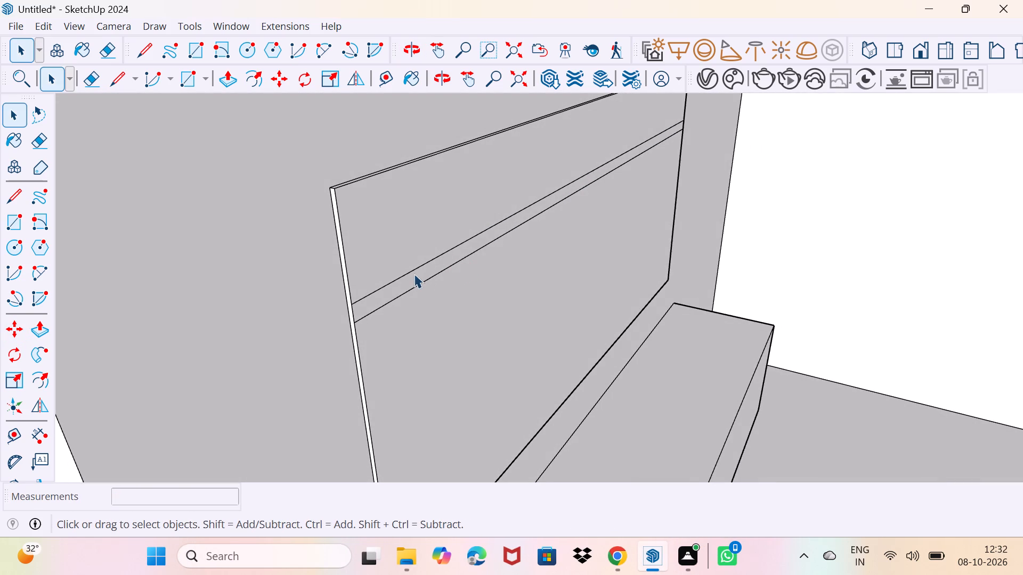
click(414, 278)
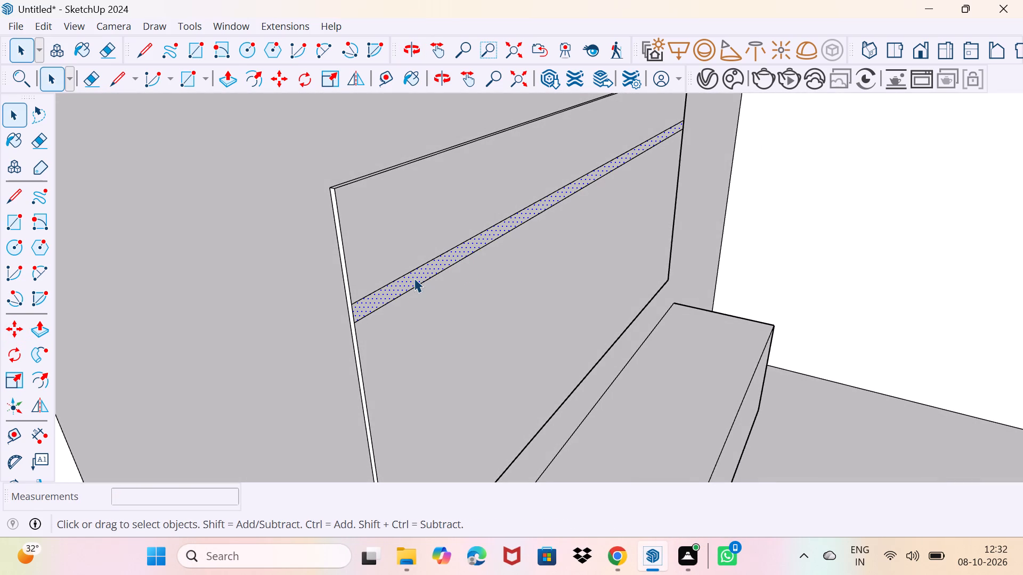
key(p)
key(Return)
click(414, 278)
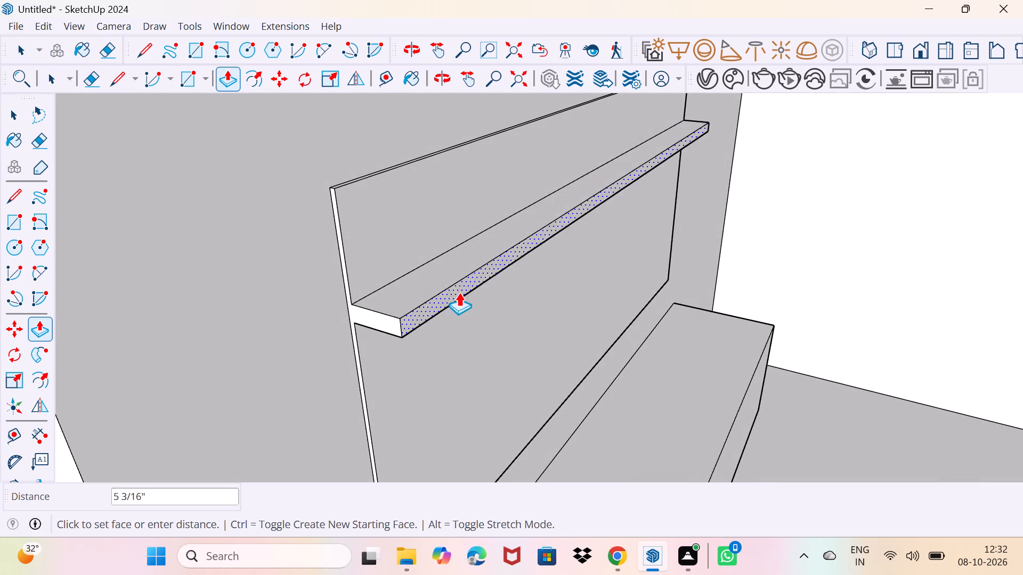
middle_drag(467, 297, 435, 284)
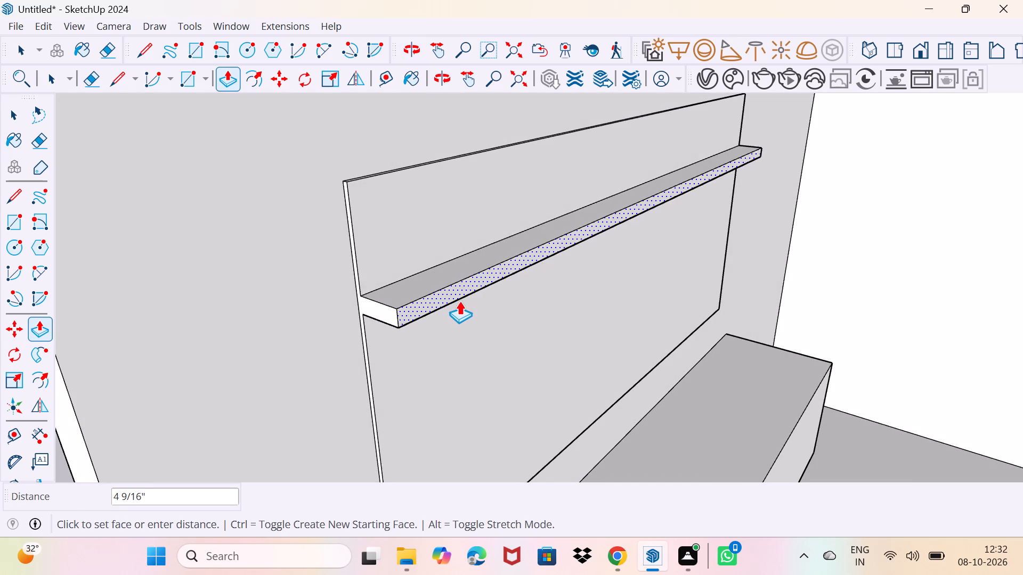
key(1)
key(apostrophe)
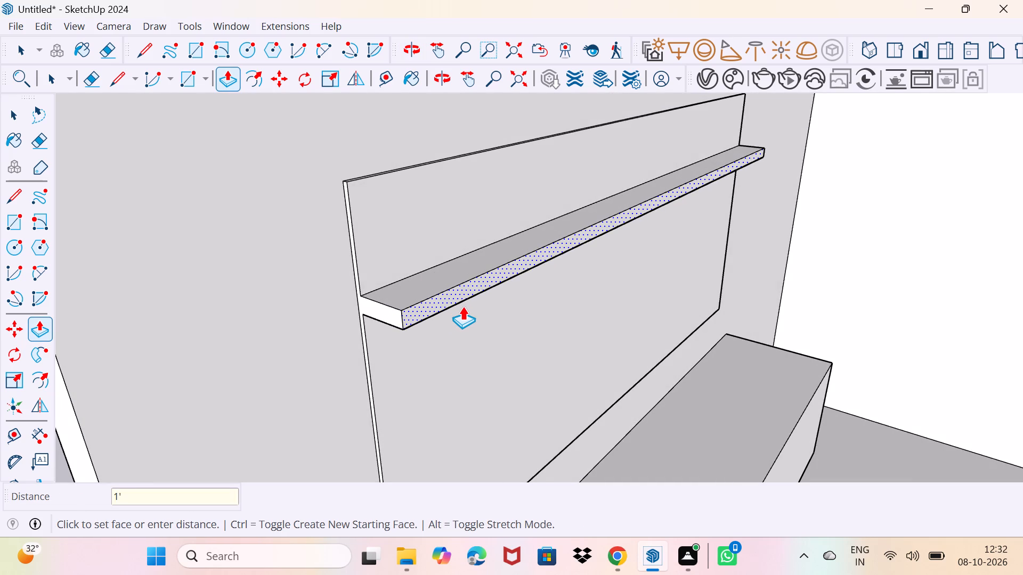
text(5")
key(Return)
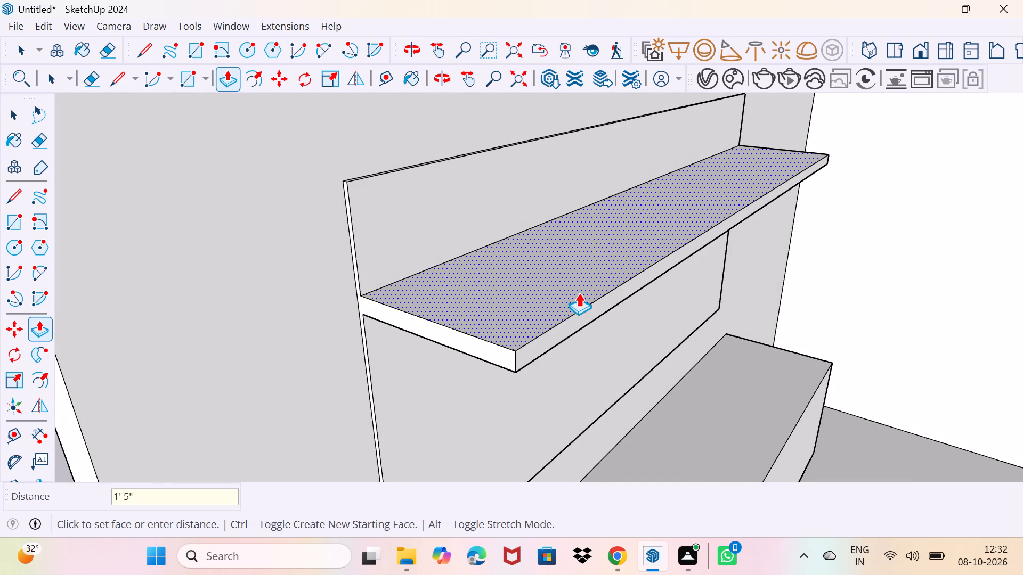
Push the shelf's front face back 5" toward the wall to make the shelf shallower.
scroll(579, 293, down, 4)
middle_drag(797, 378, 584, 260)
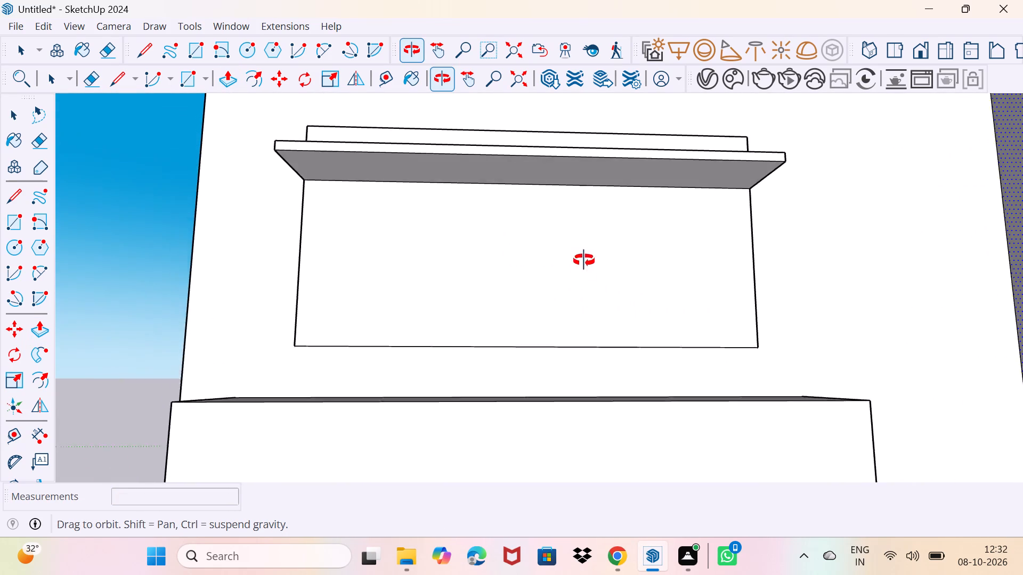
middle_drag(584, 260, 707, 373)
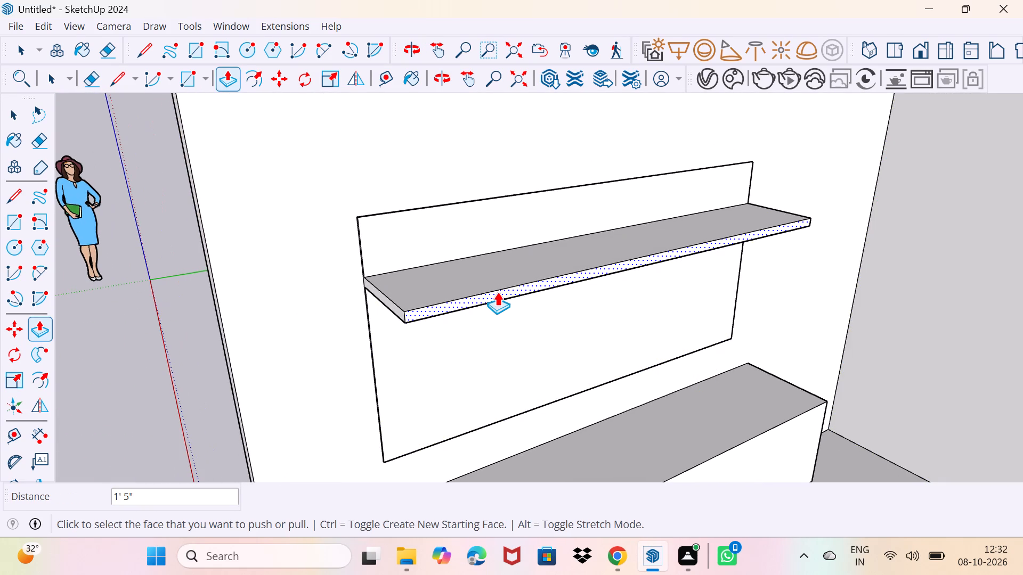
click(497, 292)
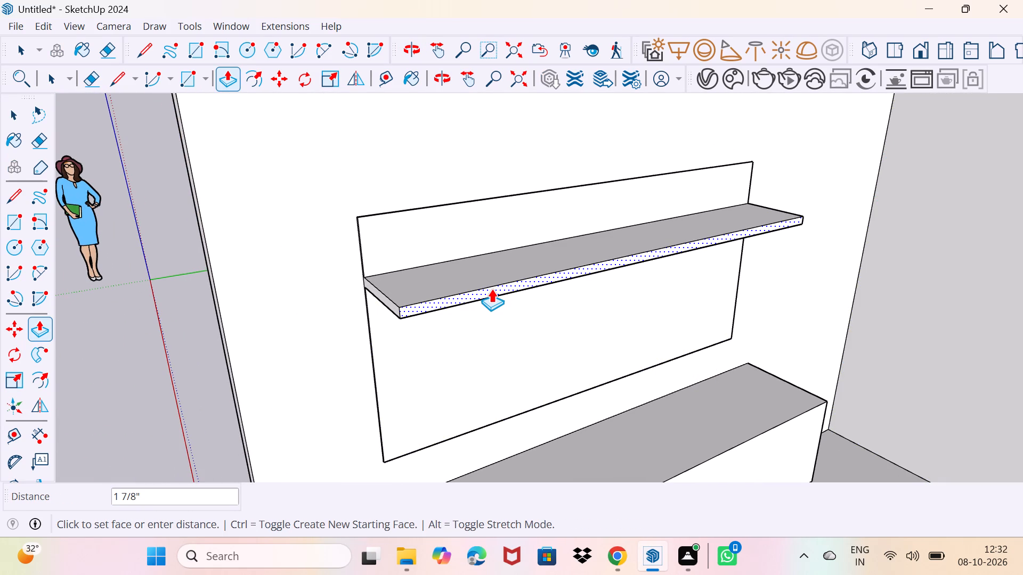
key(5)
key(shift+quotedbl)
key(Return)
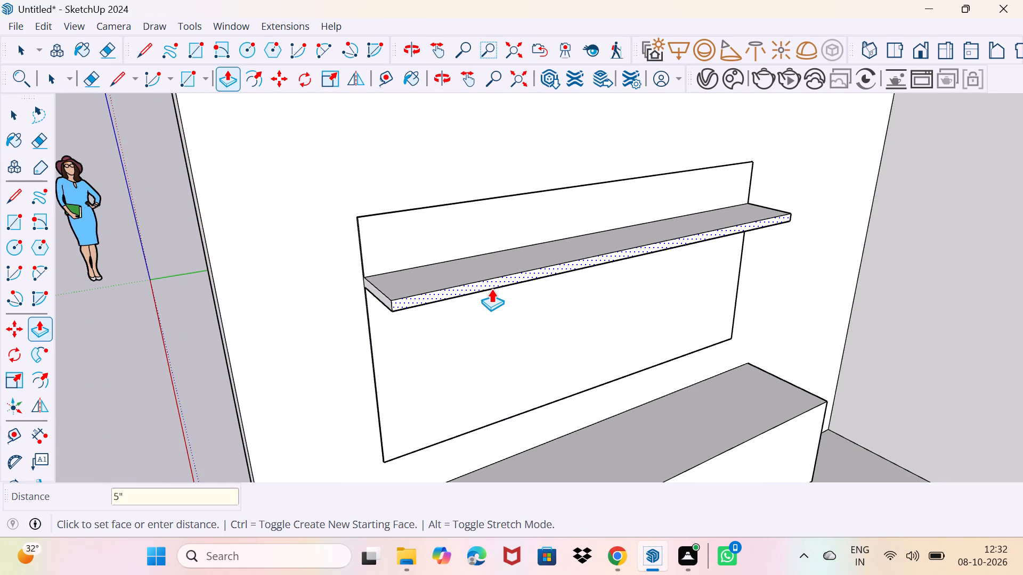
middle_drag(732, 392, 669, 397)
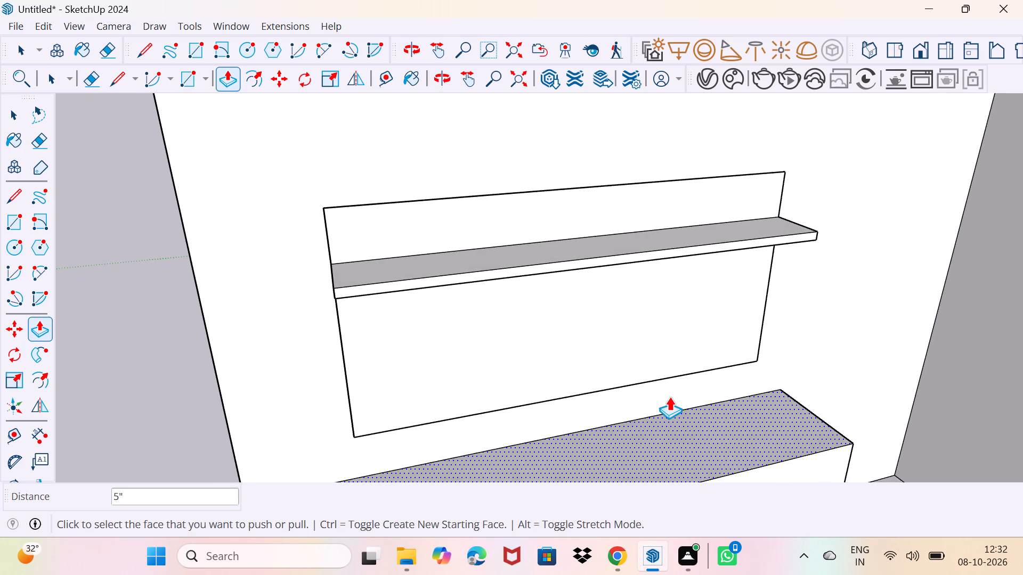
key(space)
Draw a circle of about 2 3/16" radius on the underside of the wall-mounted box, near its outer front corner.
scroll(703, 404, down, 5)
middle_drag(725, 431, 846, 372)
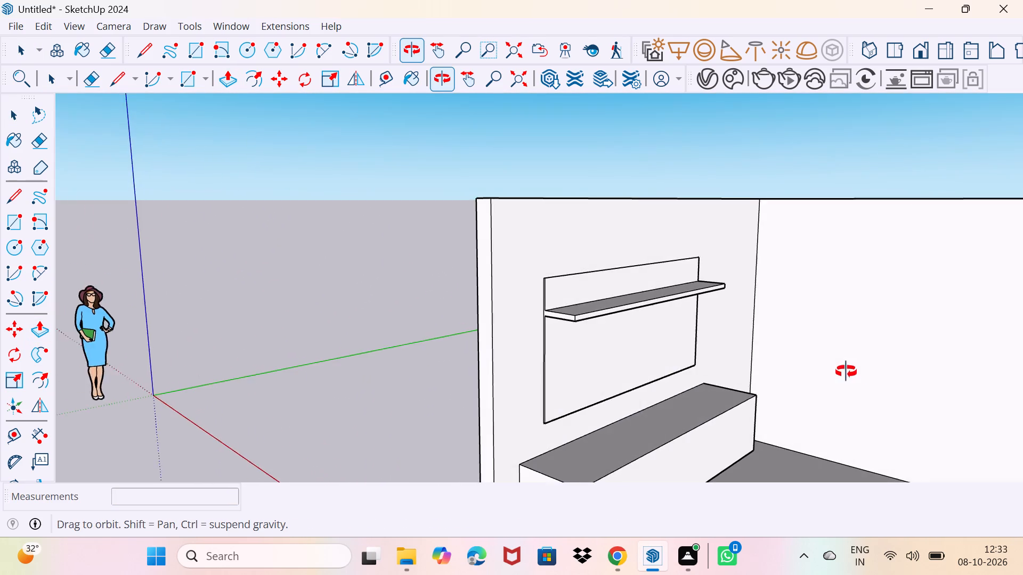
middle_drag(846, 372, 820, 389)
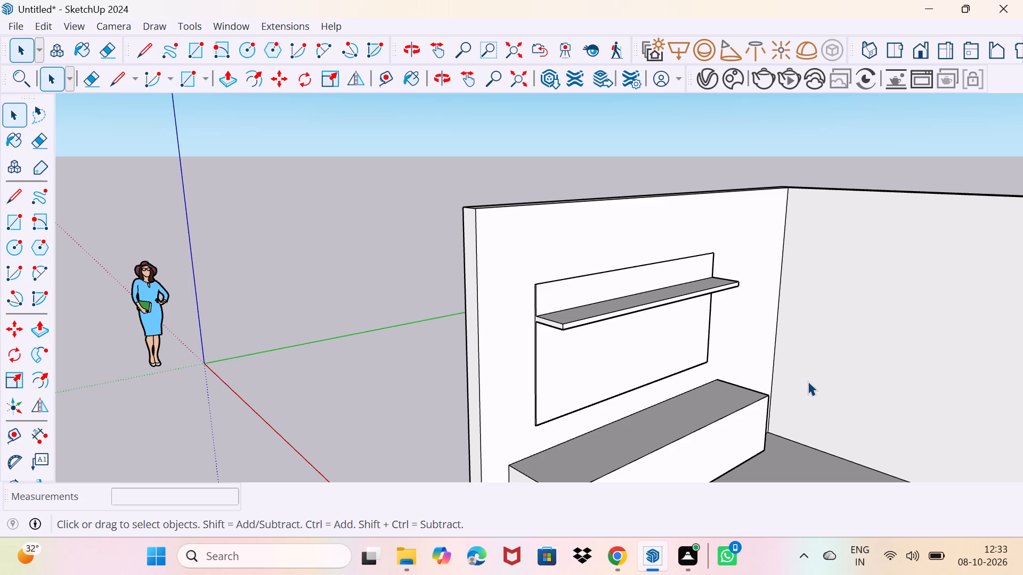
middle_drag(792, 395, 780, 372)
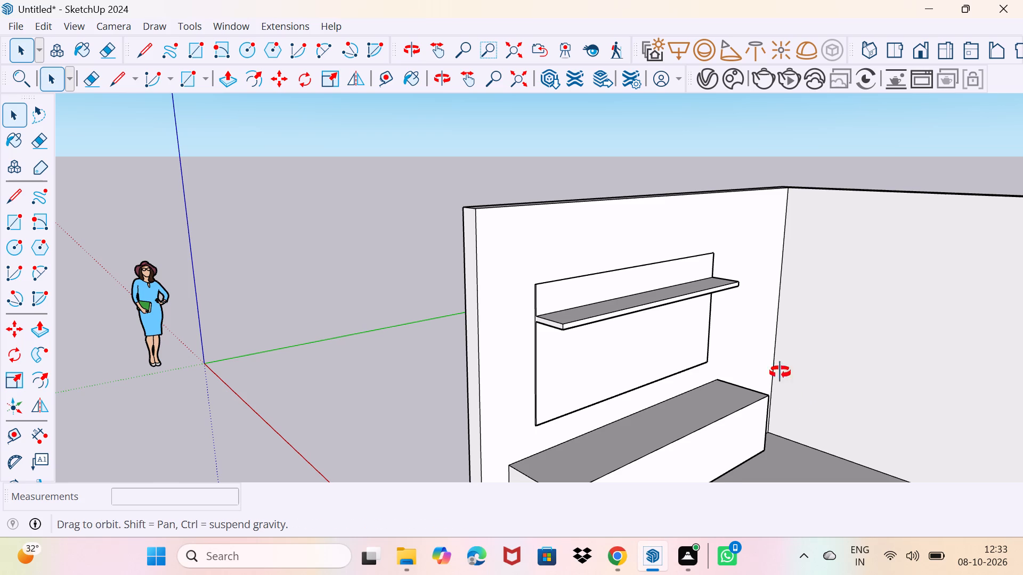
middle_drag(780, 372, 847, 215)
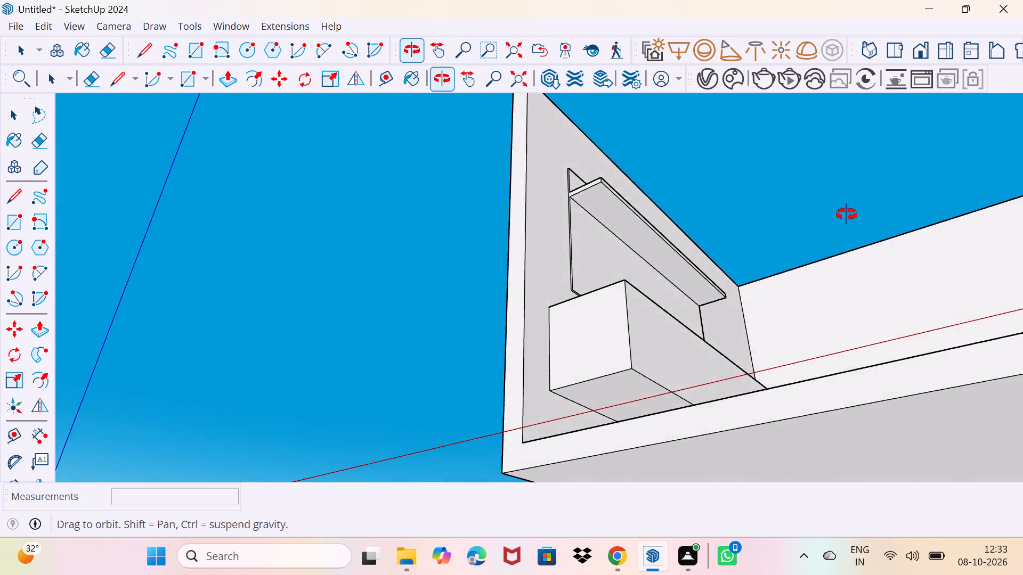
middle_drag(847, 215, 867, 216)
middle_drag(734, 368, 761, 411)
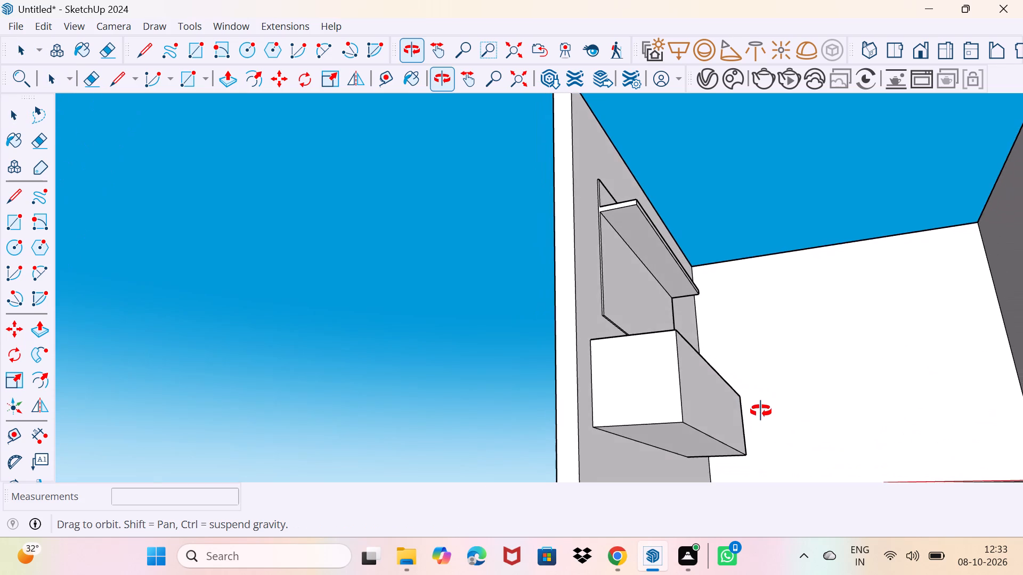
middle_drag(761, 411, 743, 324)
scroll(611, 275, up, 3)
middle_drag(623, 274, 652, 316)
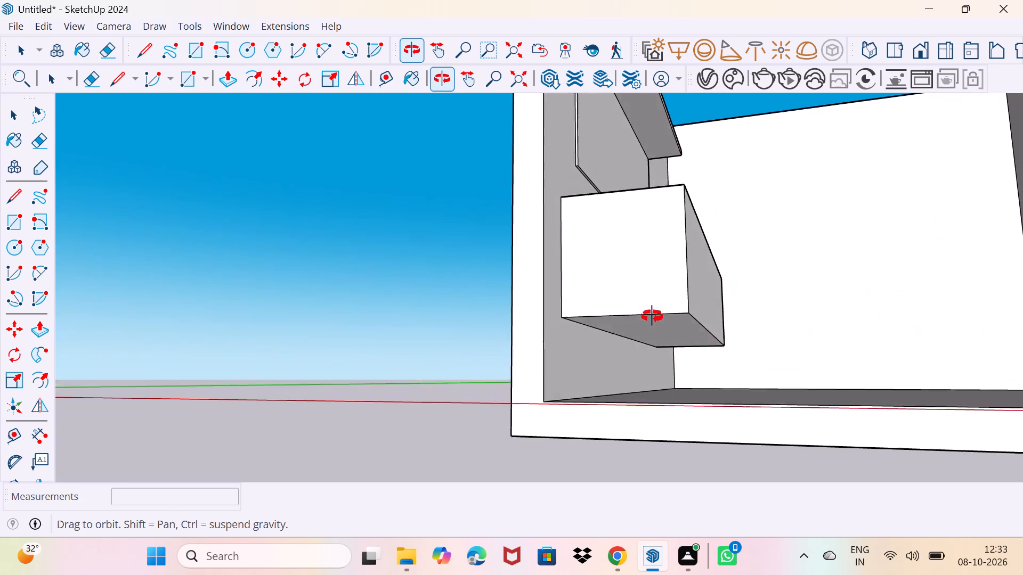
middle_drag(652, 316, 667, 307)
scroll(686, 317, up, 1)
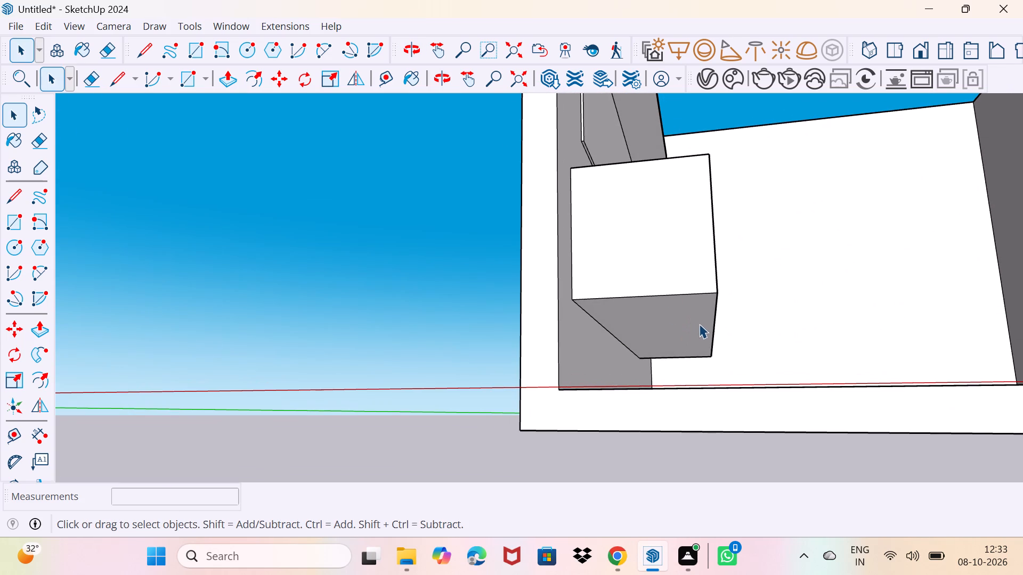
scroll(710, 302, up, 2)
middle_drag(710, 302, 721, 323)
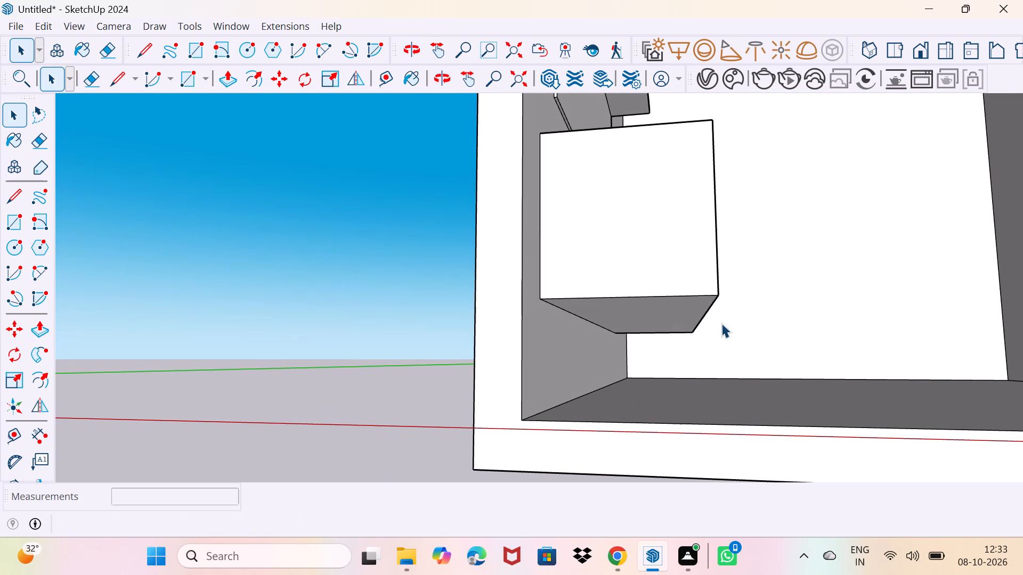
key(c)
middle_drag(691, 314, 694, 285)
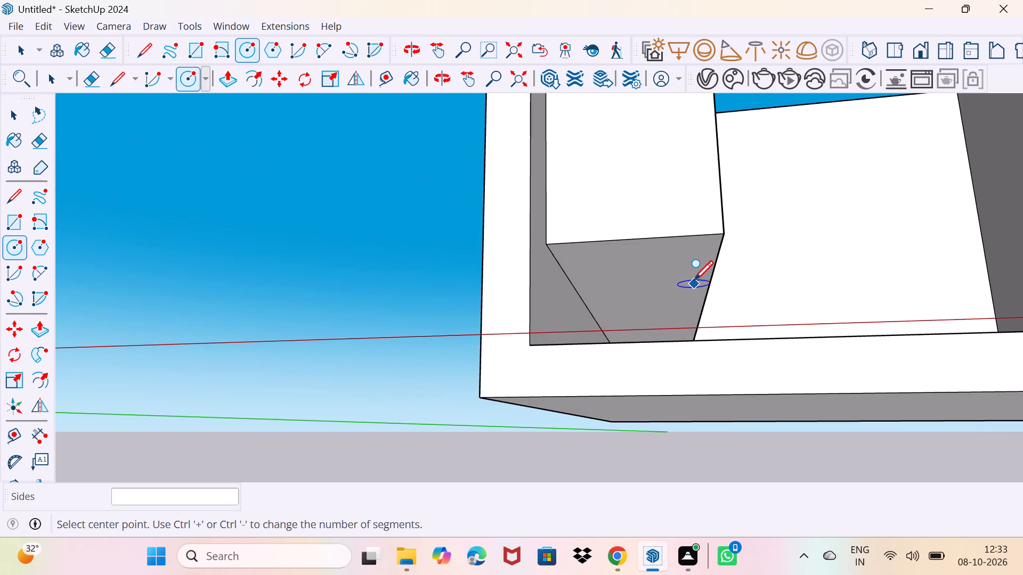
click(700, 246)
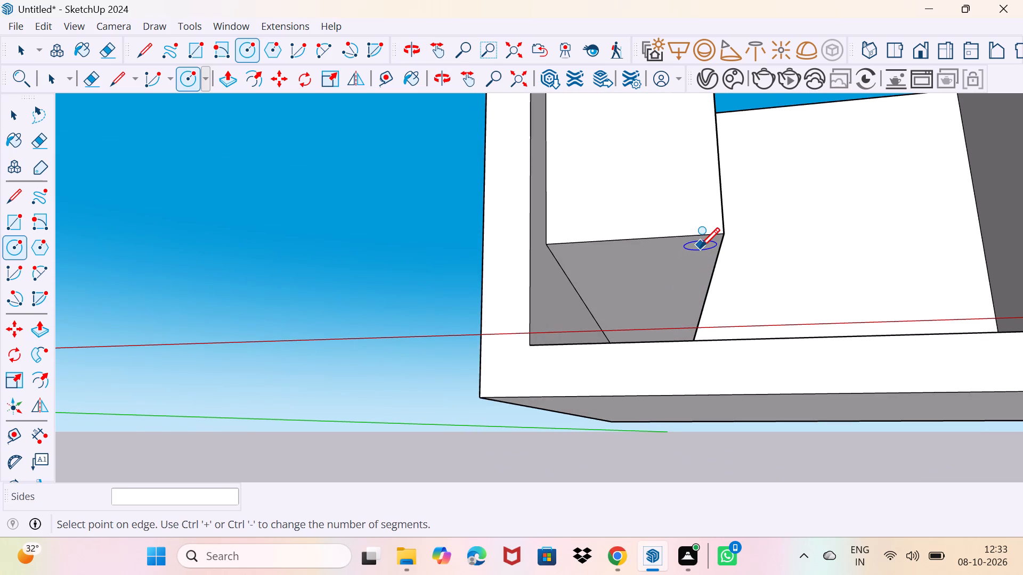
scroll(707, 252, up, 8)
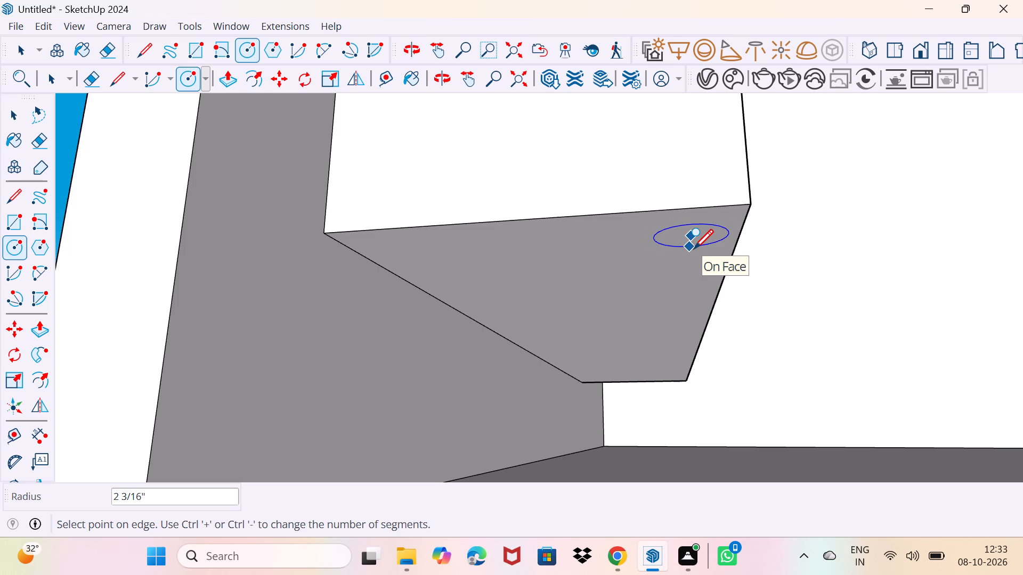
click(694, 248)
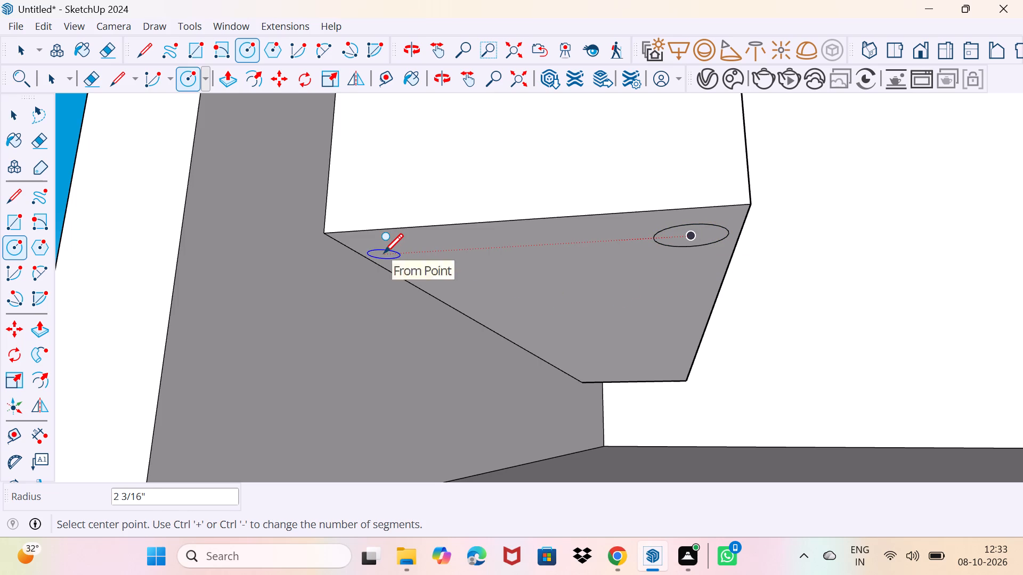
Draw a circle of about 1 5/16" radius on the box's underside, near the wall at the same end.
click(385, 248)
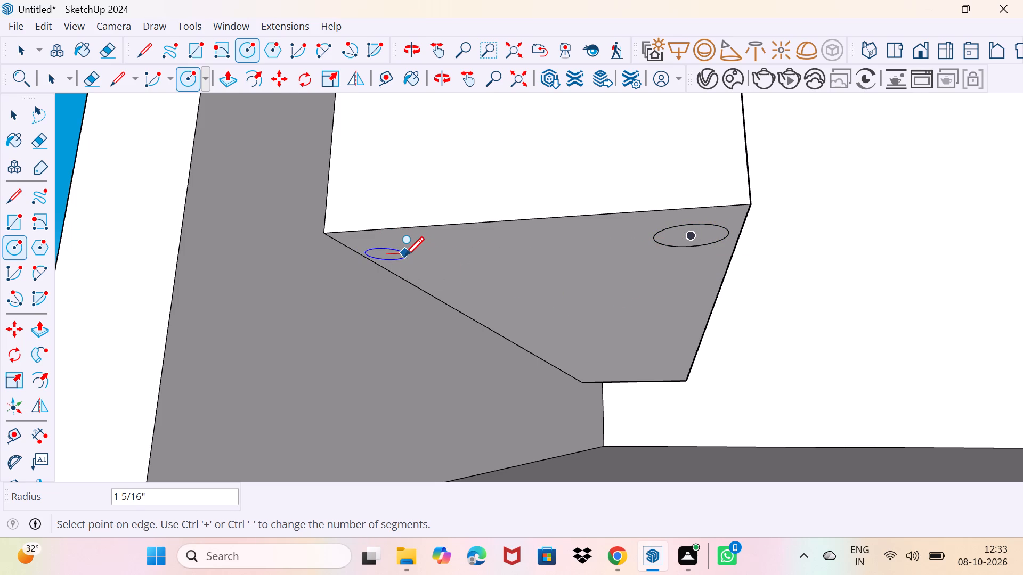
click(405, 255)
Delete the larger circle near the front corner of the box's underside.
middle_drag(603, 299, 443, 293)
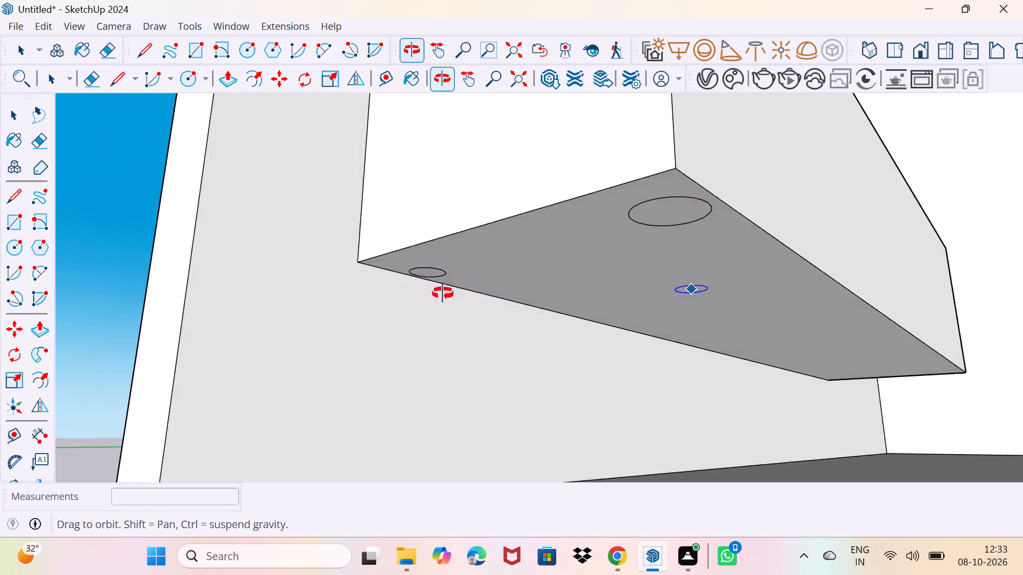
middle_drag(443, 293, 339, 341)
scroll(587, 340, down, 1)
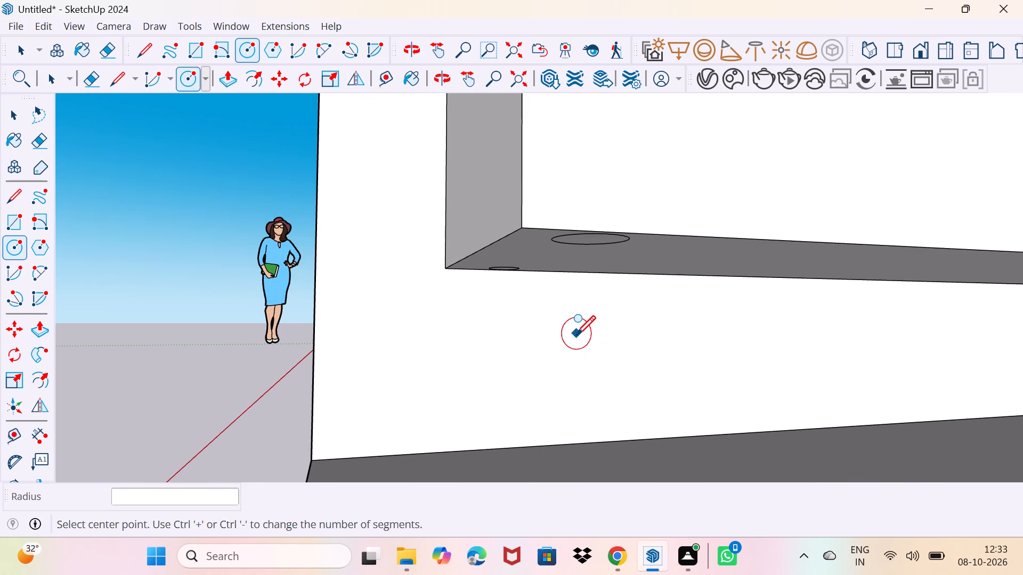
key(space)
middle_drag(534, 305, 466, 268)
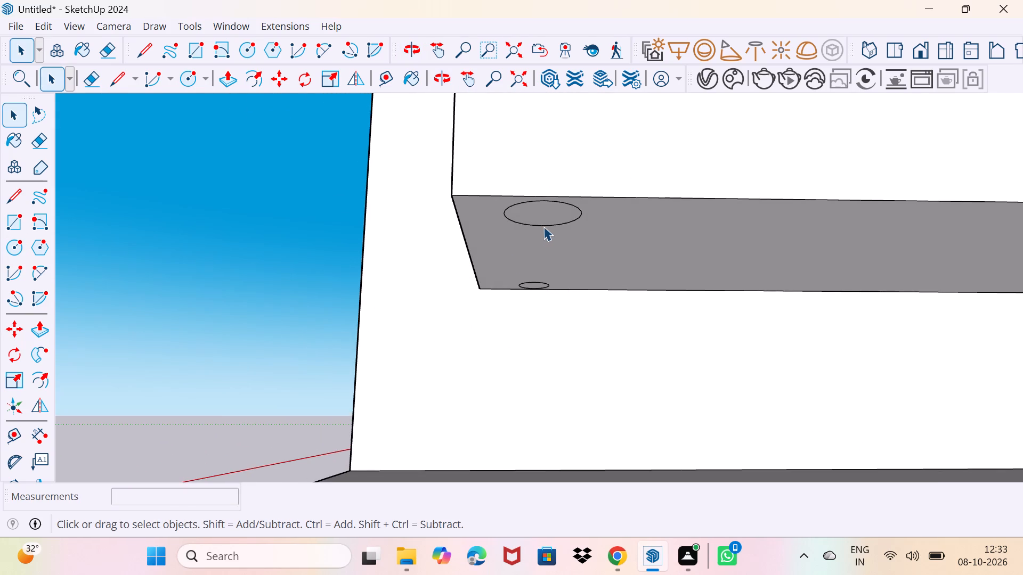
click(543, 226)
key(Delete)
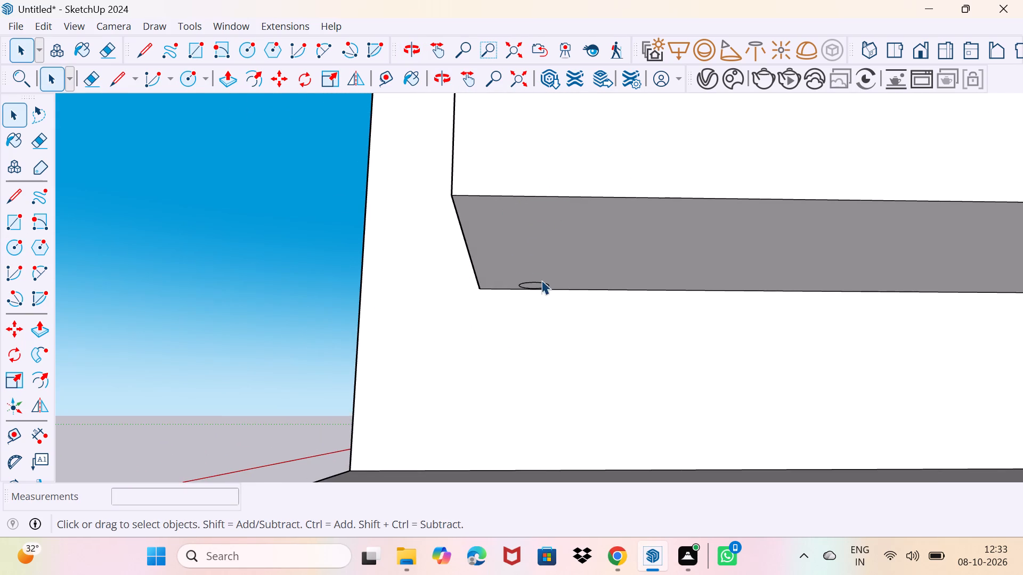
Copy the small circle near the wall about 1' 5 3/4" across the underside toward the box's front edge.
click(544, 279)
click(542, 283)
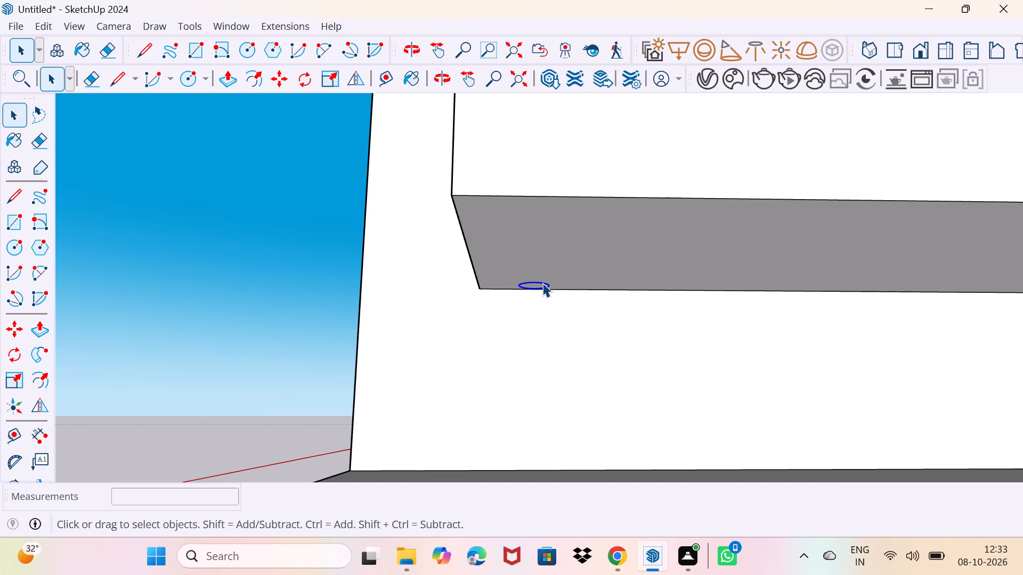
key(m)
click(542, 283)
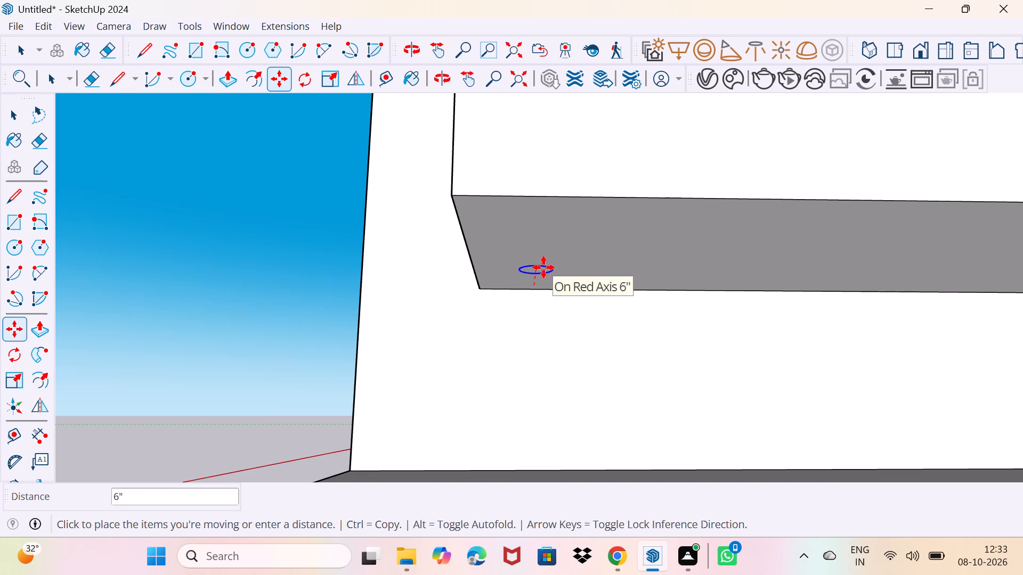
click(538, 224)
Copy the front circle about 9' 5/8" along the box's underside to its far end.
middle_drag(575, 253, 637, 284)
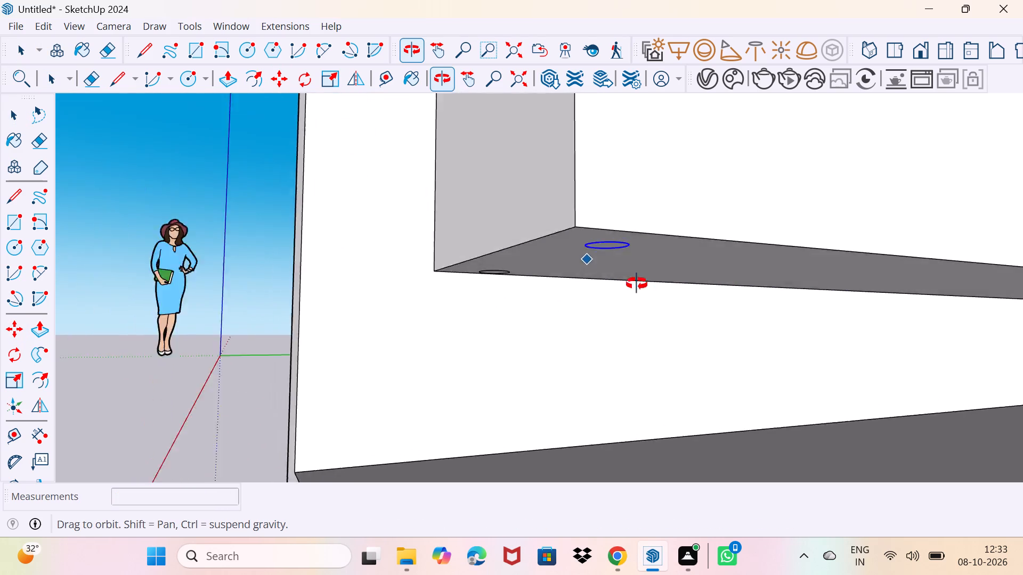
middle_drag(637, 284, 588, 286)
scroll(588, 286, down, 6)
middle_drag(630, 305, 743, 296)
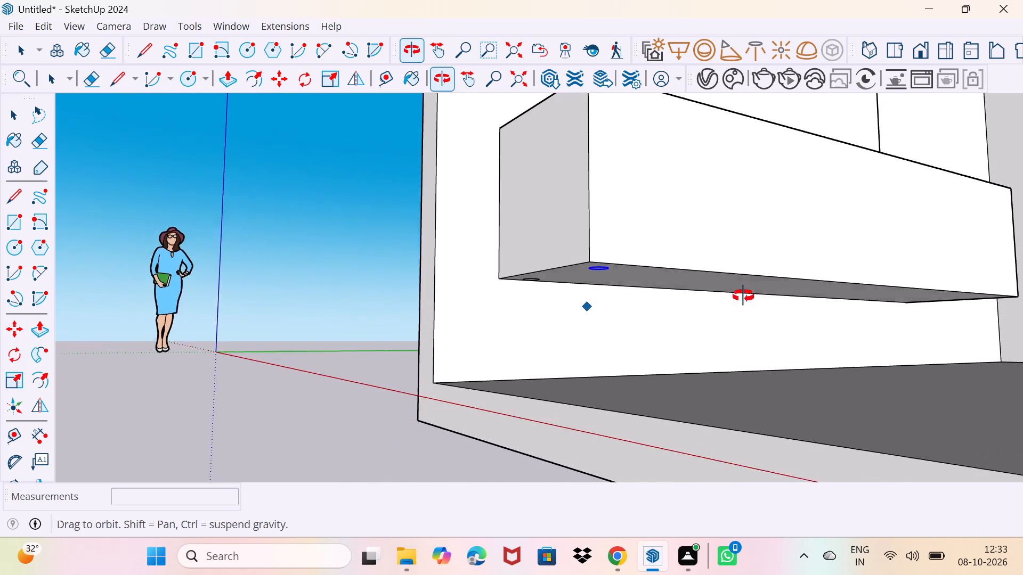
middle_drag(743, 296, 752, 293)
click(605, 269)
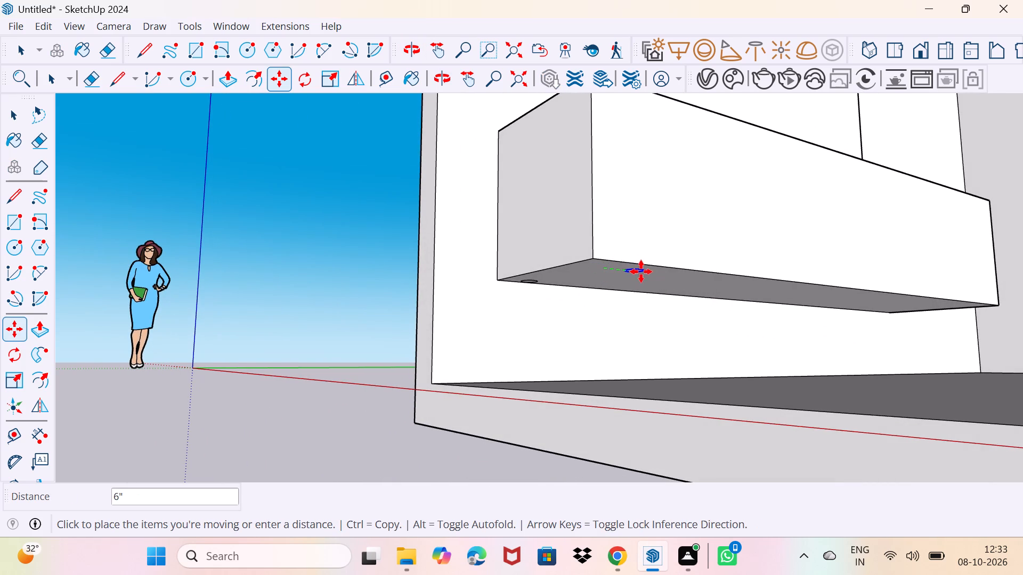
scroll(962, 315, up, 3)
click(970, 307)
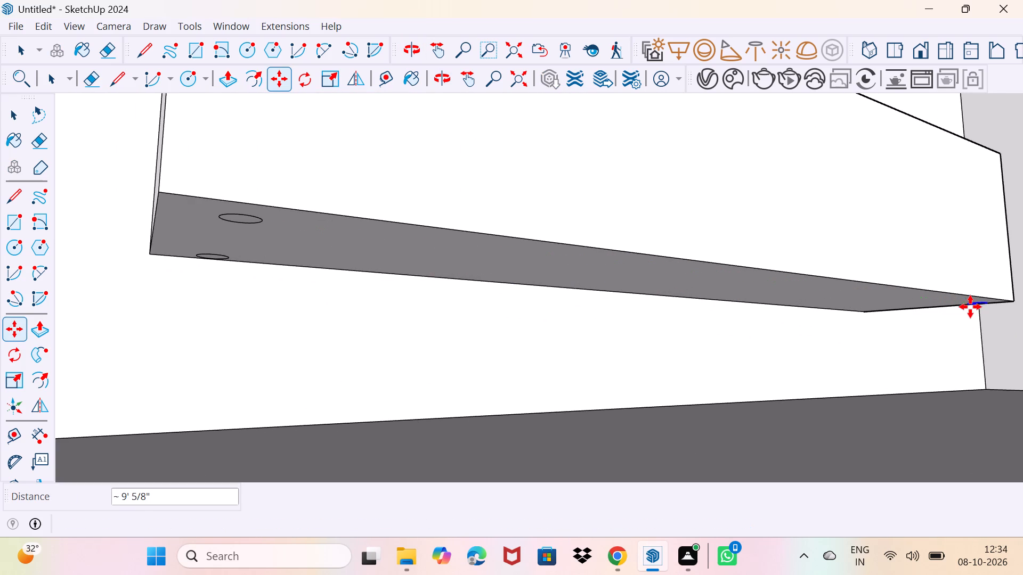
Copy the circle near the wall about 9' 7/16" along the box's underside to the far end.
middle_drag(798, 332, 838, 321)
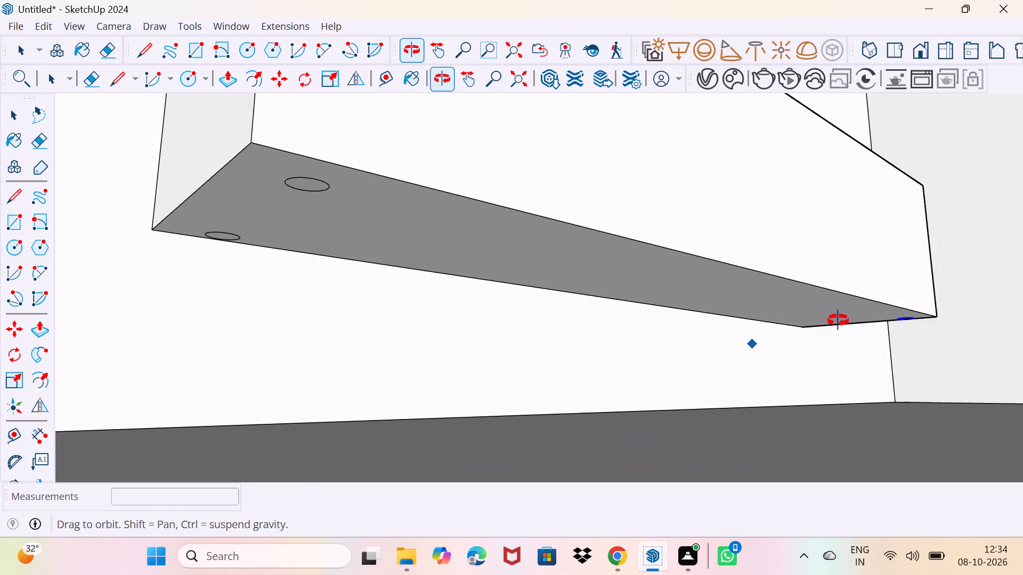
middle_drag(838, 321, 848, 325)
key(space)
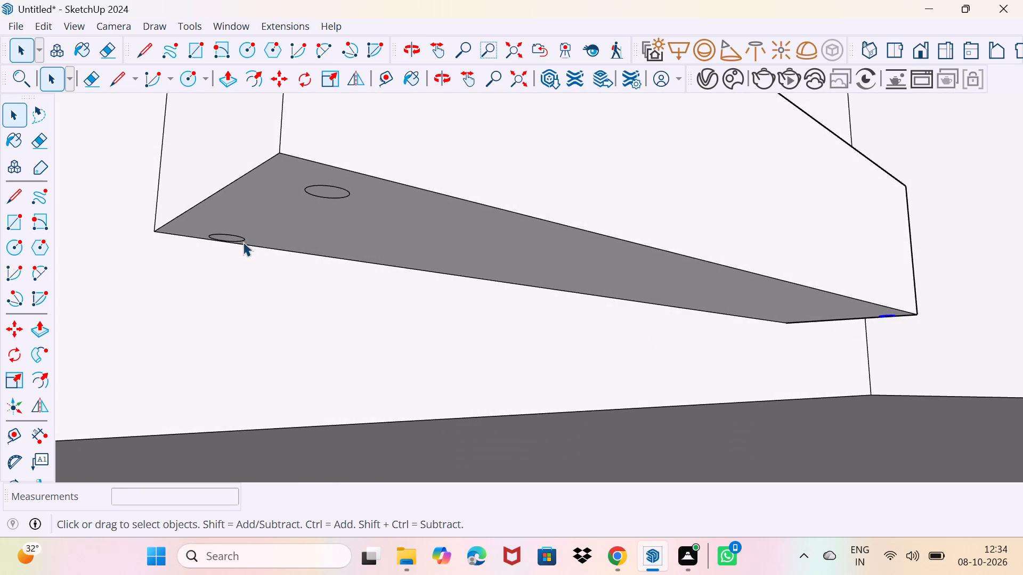
click(243, 240)
key(m)
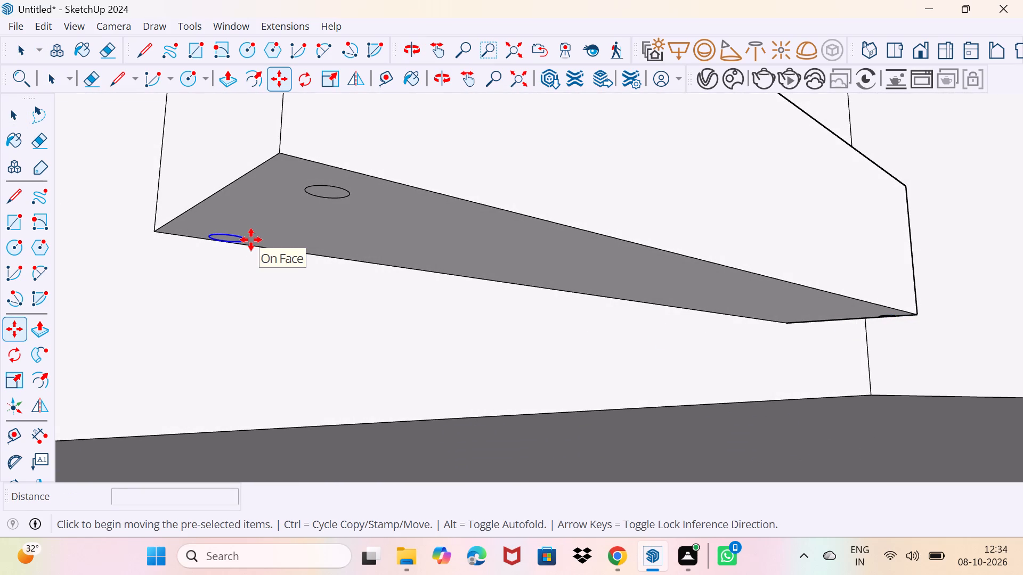
click(245, 243)
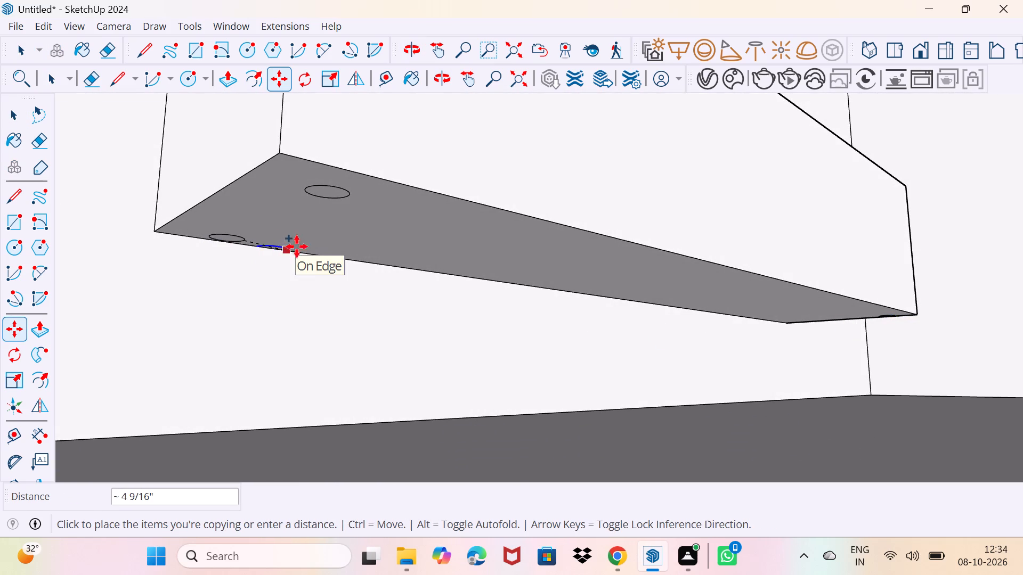
scroll(797, 317, up, 6)
click(797, 317)
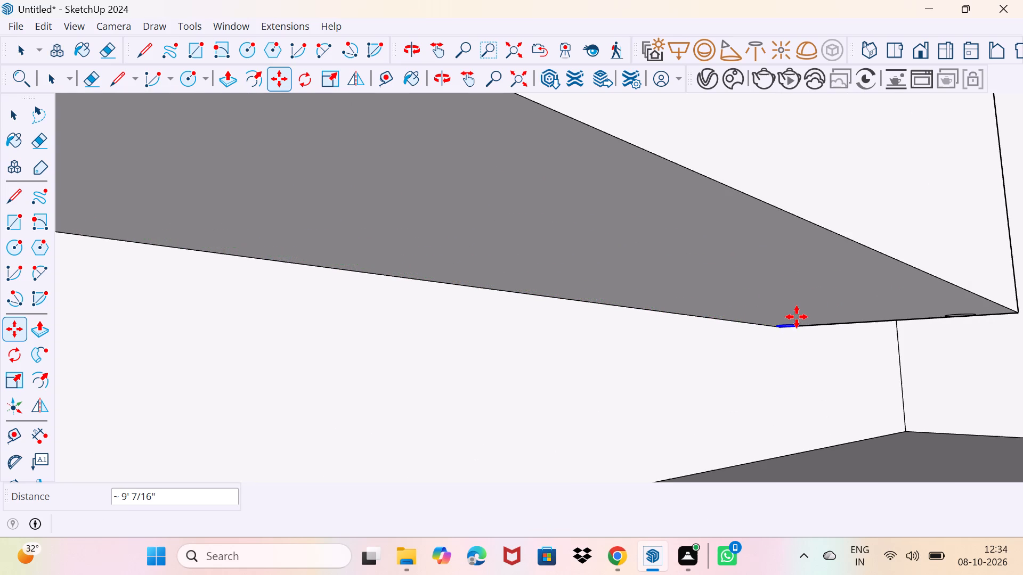
Push/Pull the front circle at the near end down about 1' 3 11/16" to the floor to form a round leg.
middle_drag(777, 359, 714, 356)
key(space)
scroll(716, 359, down, 8)
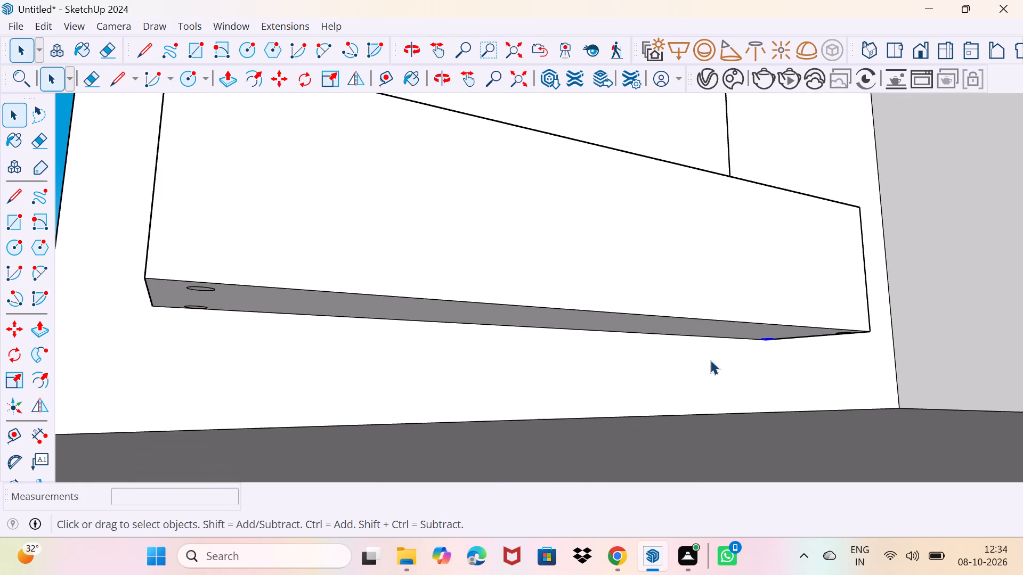
middle_drag(610, 363, 780, 352)
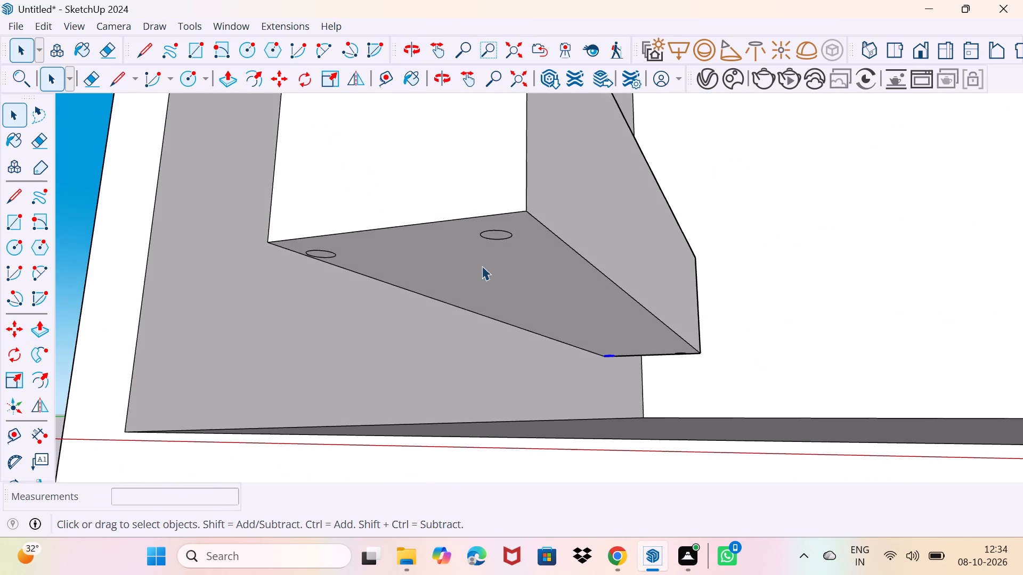
scroll(483, 247, up, 4)
drag(530, 314, 534, 303)
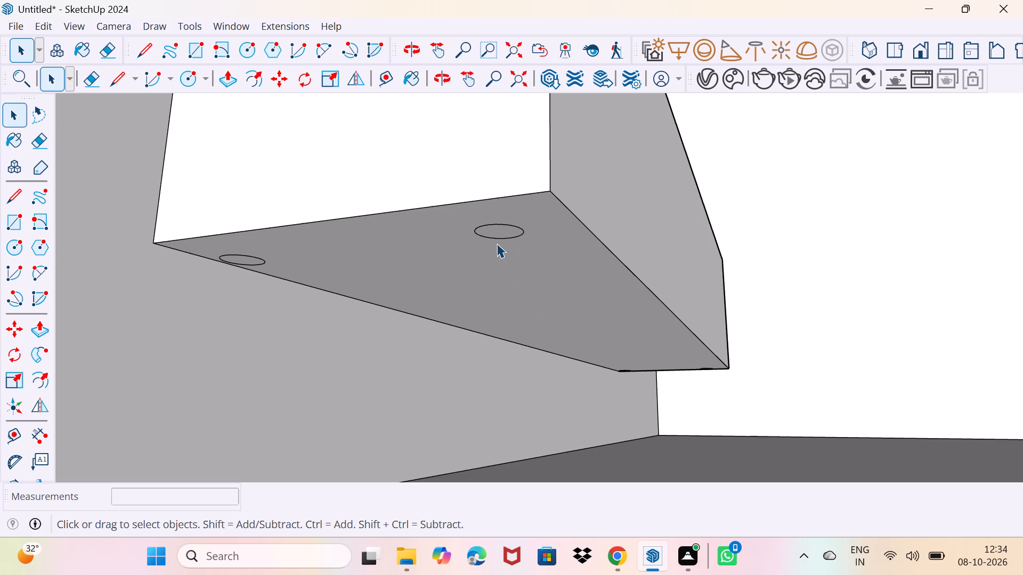
click(493, 232)
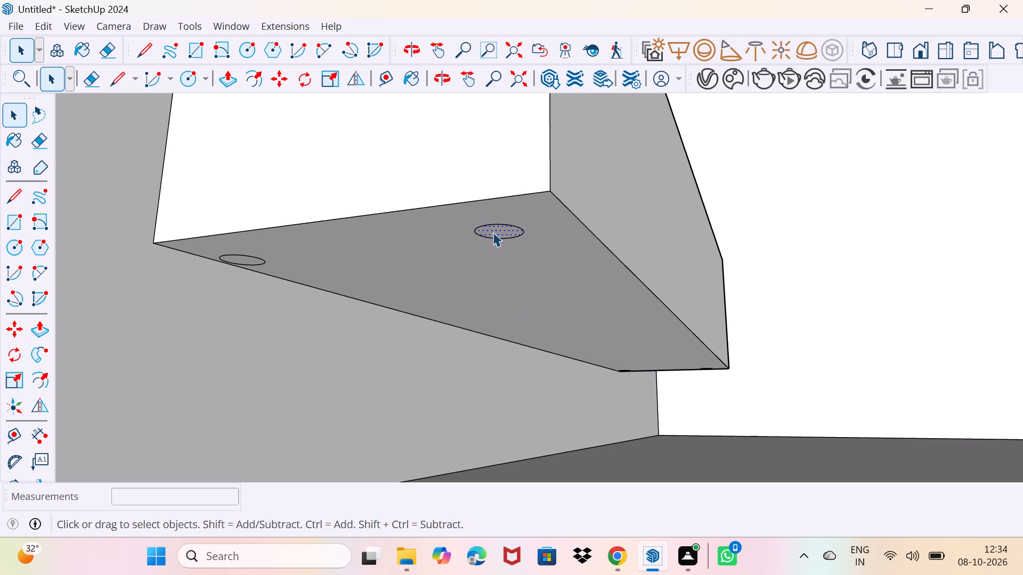
key(p)
click(493, 232)
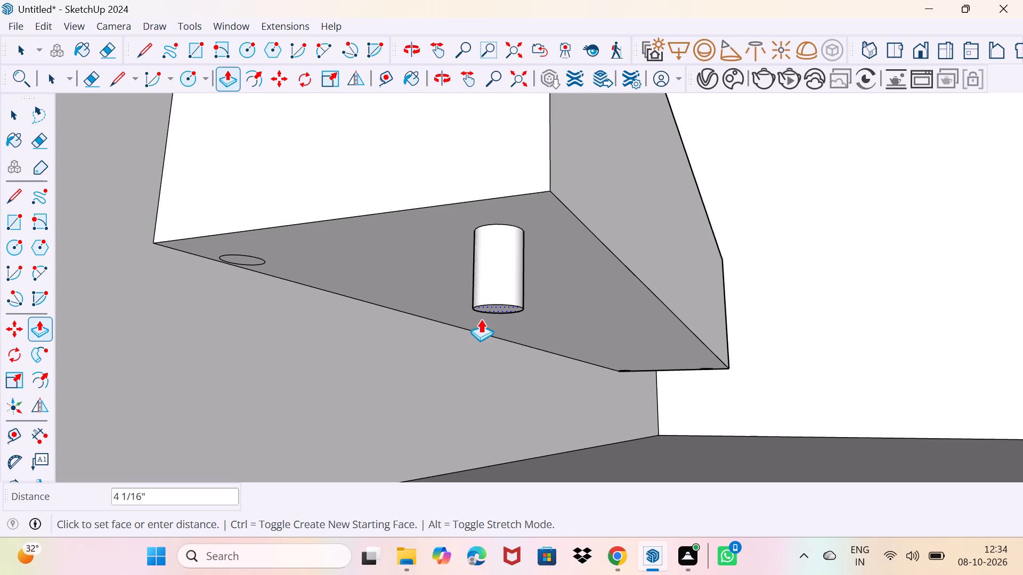
scroll(481, 319, down, 5)
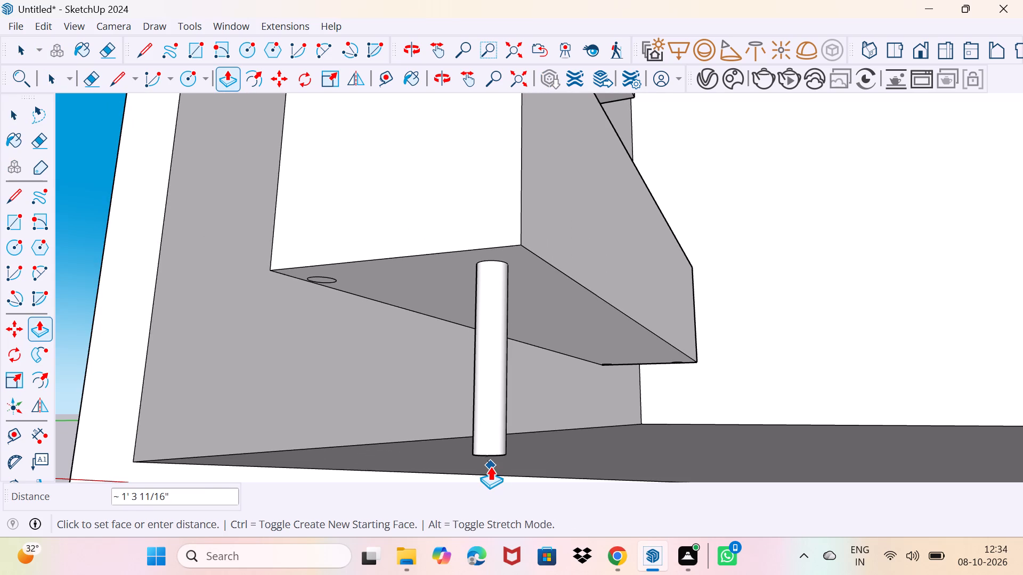
click(490, 468)
Push/Pull the circle near the wall at the box's near end down to the floor as a round leg, extending its last 5 1/4".
scroll(321, 276, up, 2)
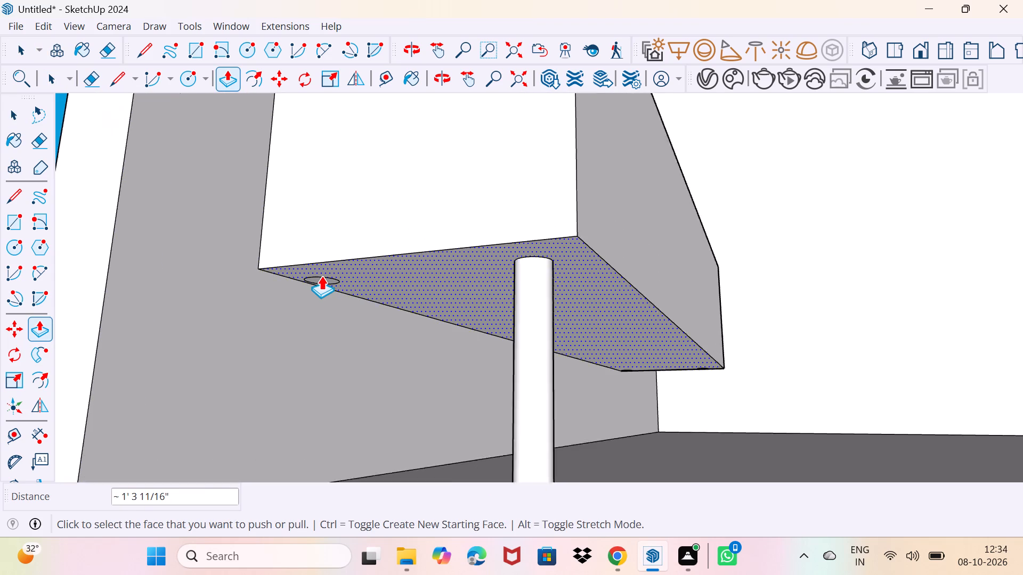
scroll(321, 276, up, 5)
click(312, 285)
scroll(352, 374, down, 3)
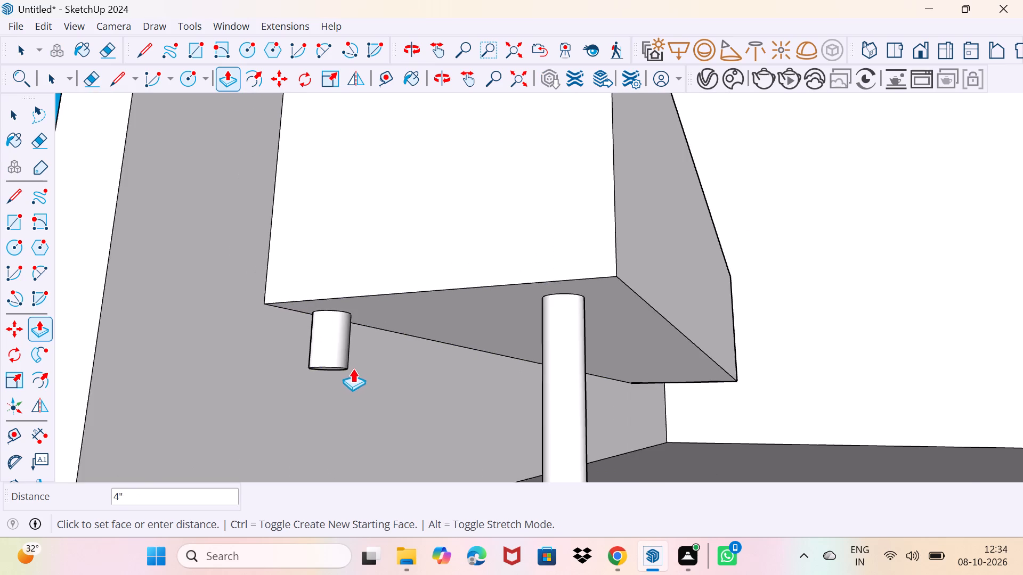
scroll(353, 368, down, 3)
middle_drag(366, 405, 372, 347)
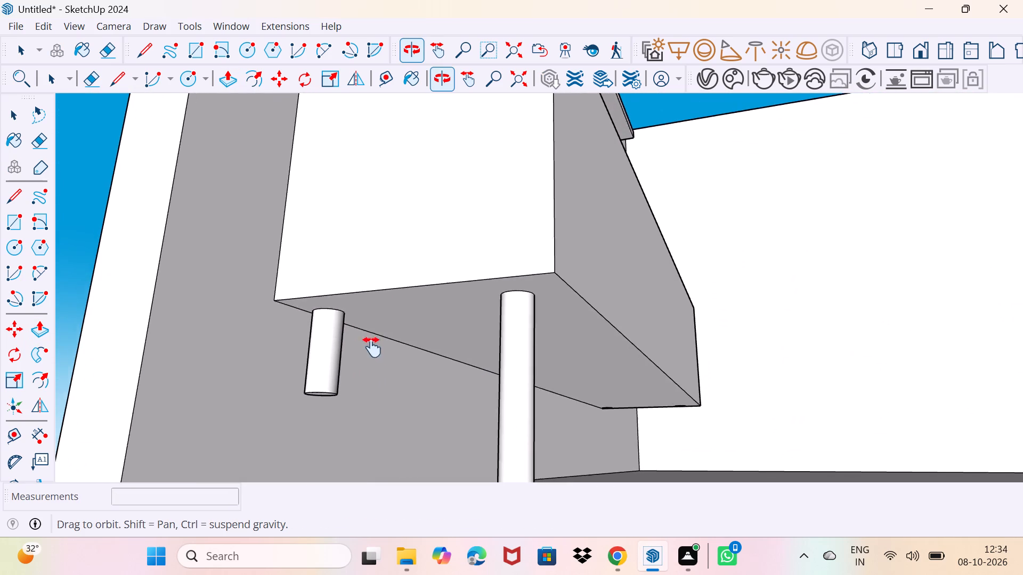
middle_drag(372, 347, 401, 255)
click(400, 309)
middle_drag(452, 212, 360, 269)
middle_drag(392, 291, 516, 262)
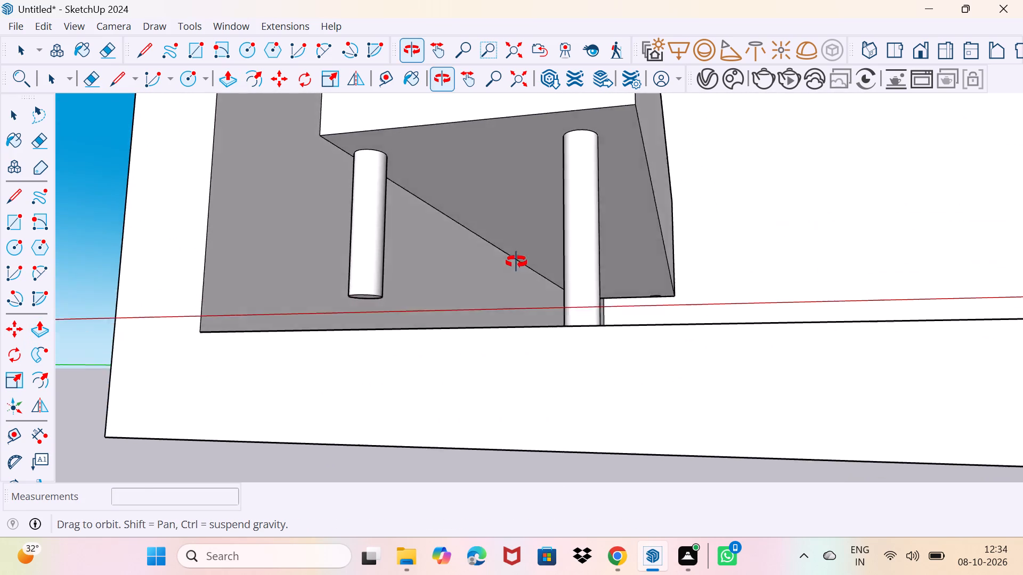
middle_drag(516, 262, 526, 253)
scroll(366, 281, up, 8)
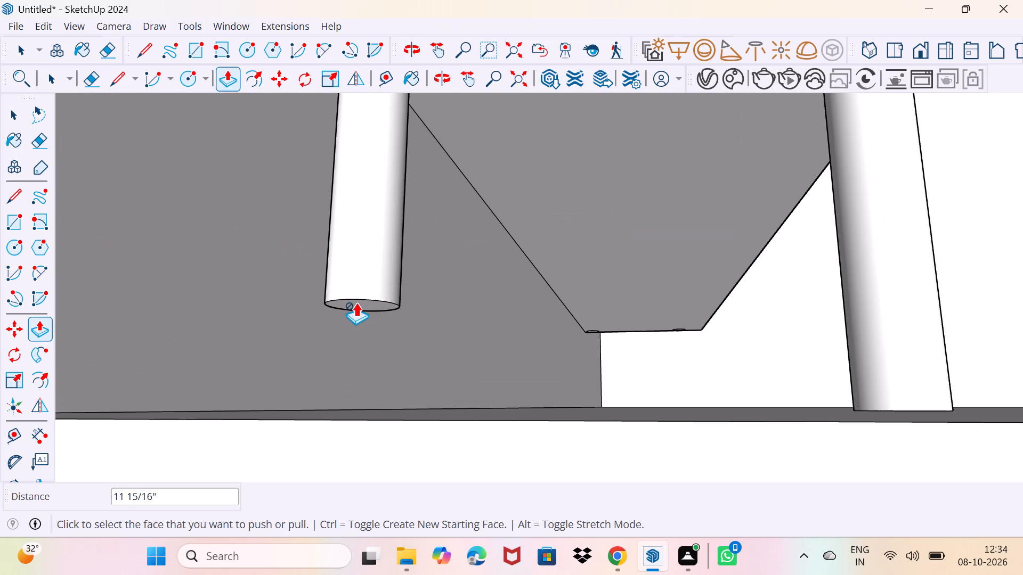
click(356, 306)
click(360, 454)
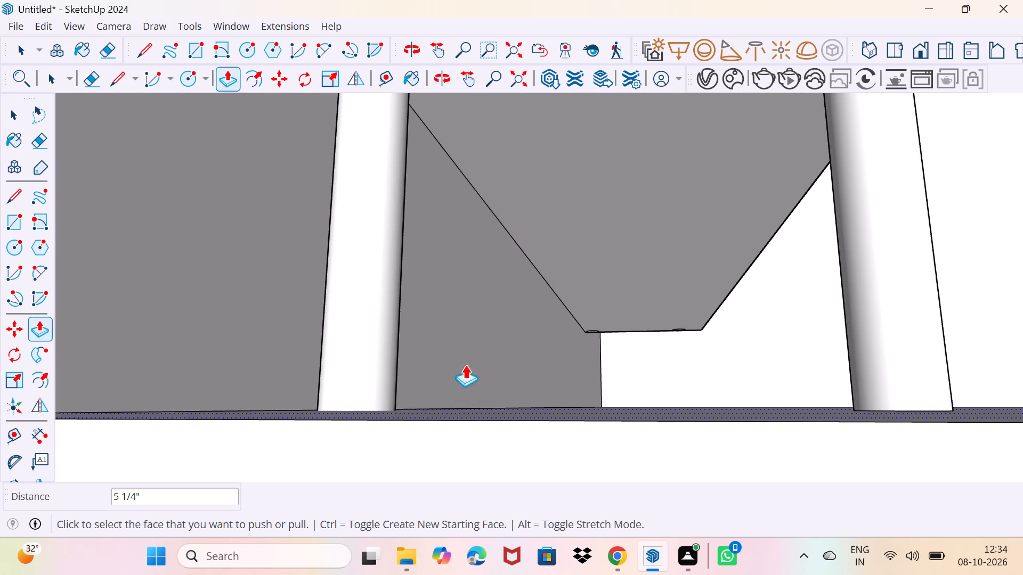
Push/Pull the circle near the wall at the box's far end down about 1' 3 11/16" to the floor to form a leg.
scroll(494, 355, down, 4)
middle_drag(542, 350, 343, 405)
scroll(623, 383, down, 1)
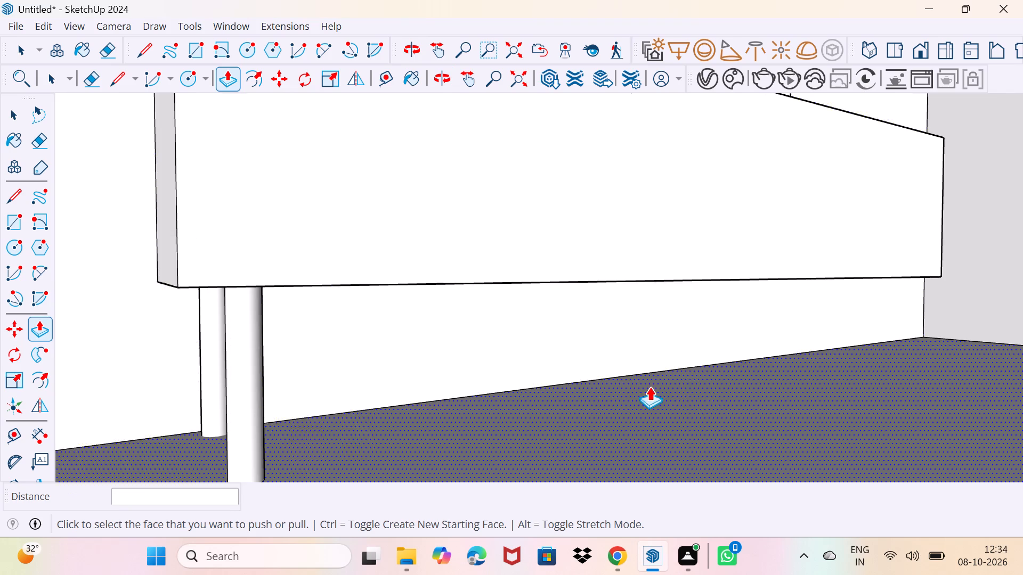
scroll(649, 387, down, 1)
middle_drag(826, 425, 883, 352)
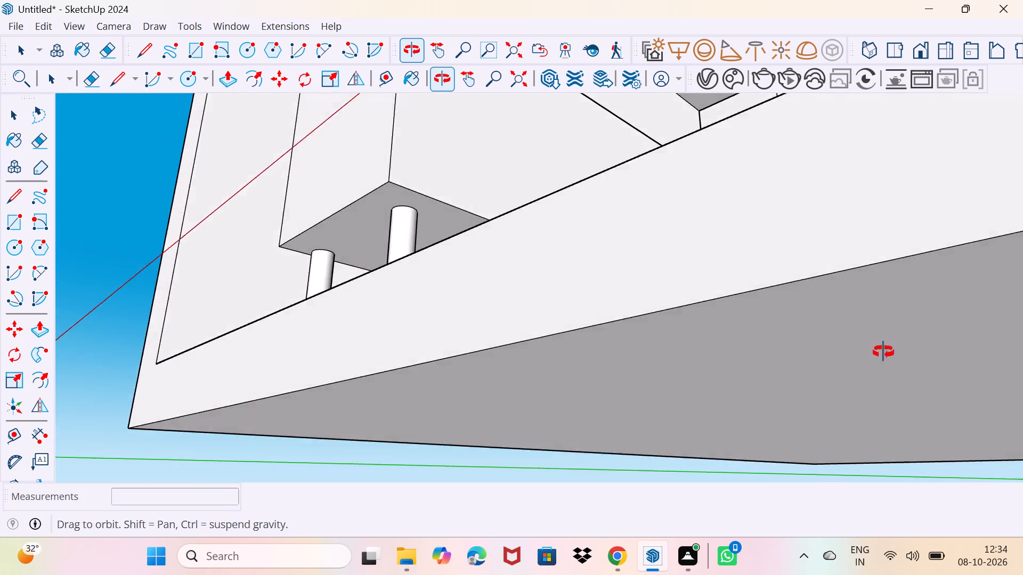
middle_drag(883, 352, 914, 388)
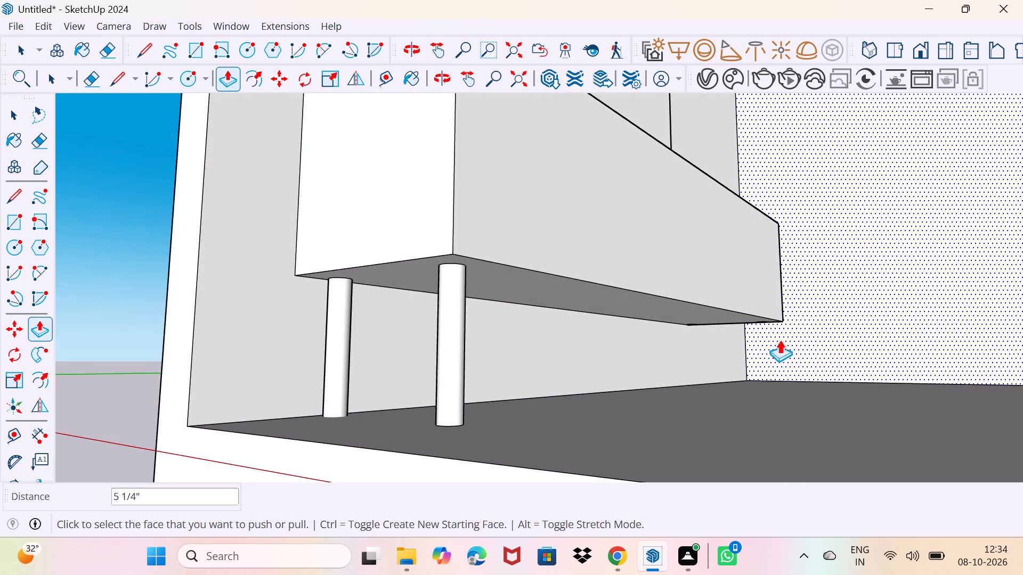
scroll(772, 316, up, 1)
middle_drag(718, 361, 814, 327)
scroll(537, 280, up, 2)
middle_drag(548, 307, 572, 356)
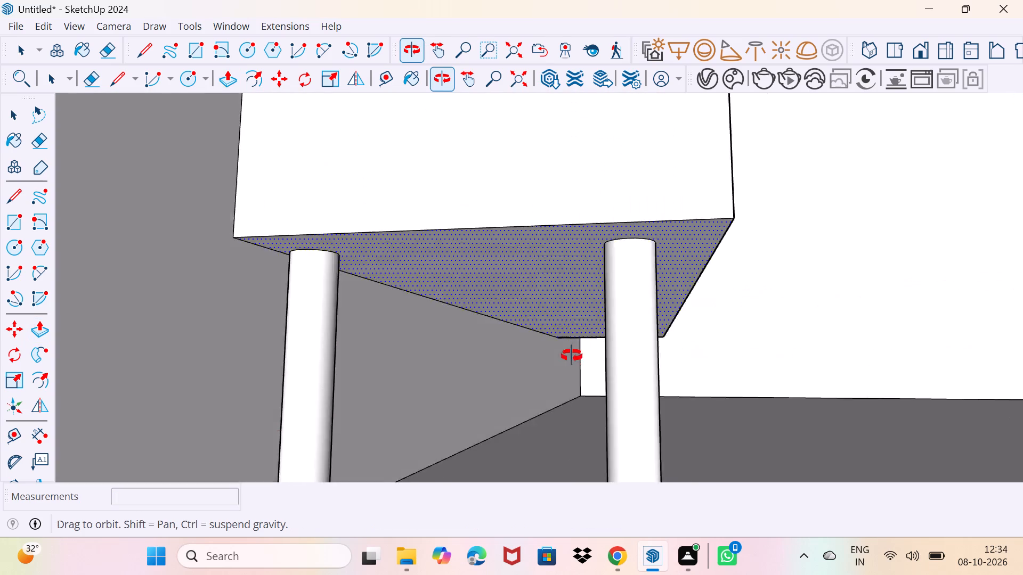
middle_drag(572, 356, 579, 342)
scroll(551, 343, up, 12)
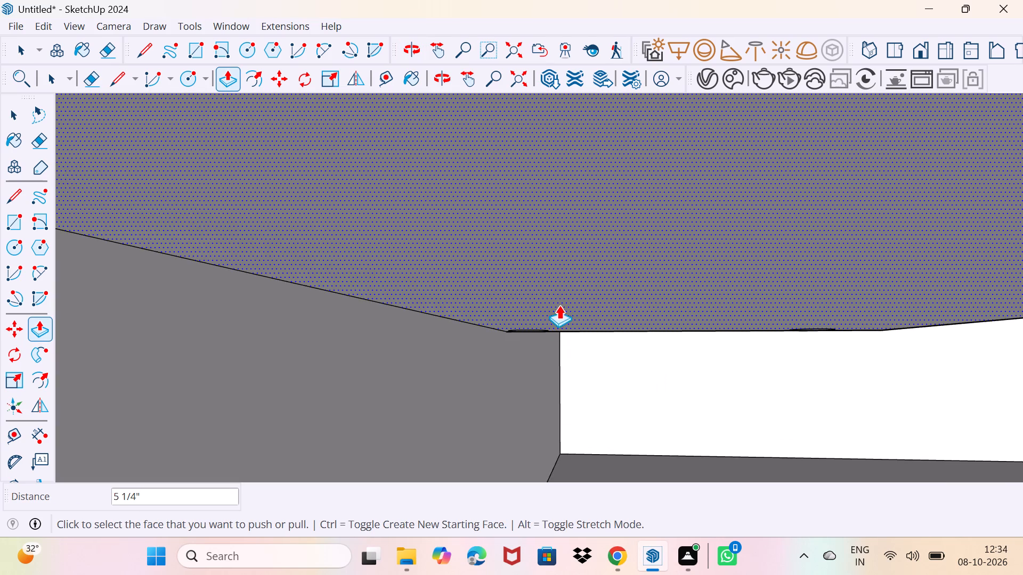
middle_drag(559, 302, 562, 239)
middle_drag(527, 400, 499, 220)
scroll(517, 253, down, 2)
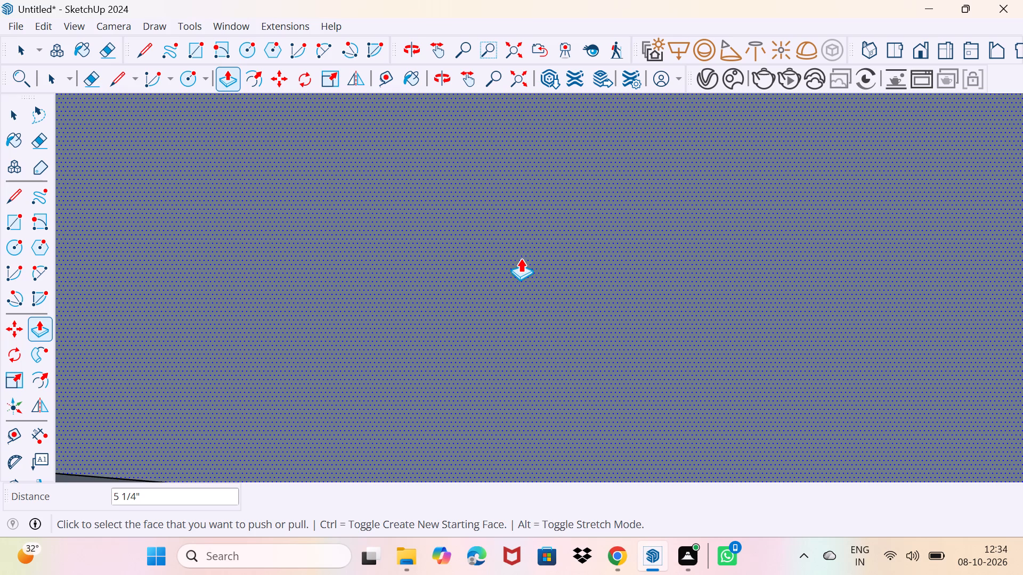
middle_drag(522, 251, 516, 369)
scroll(551, 334, down, 20)
scroll(551, 334, down, 7)
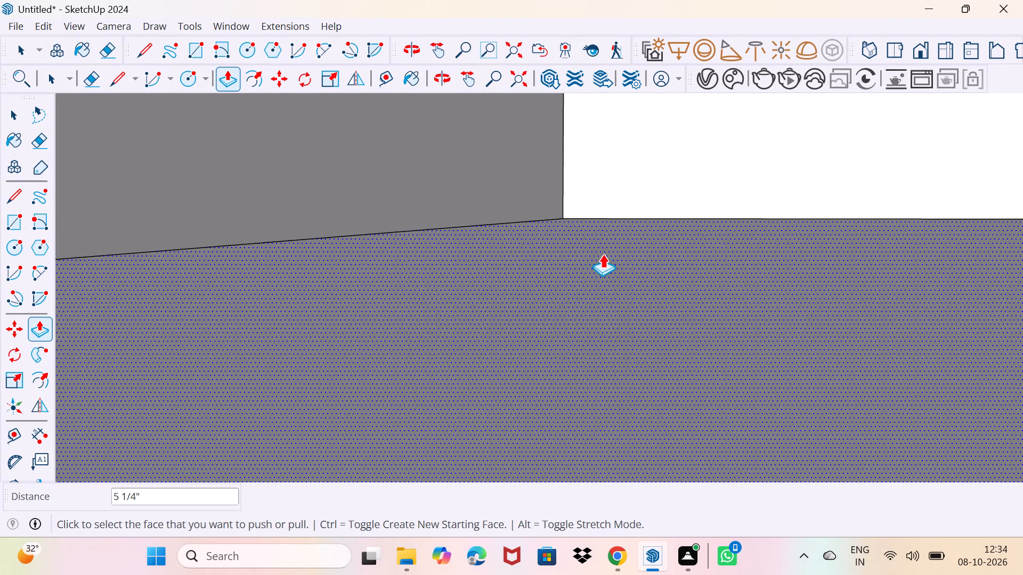
scroll(603, 254, down, 14)
scroll(552, 115, up, 2)
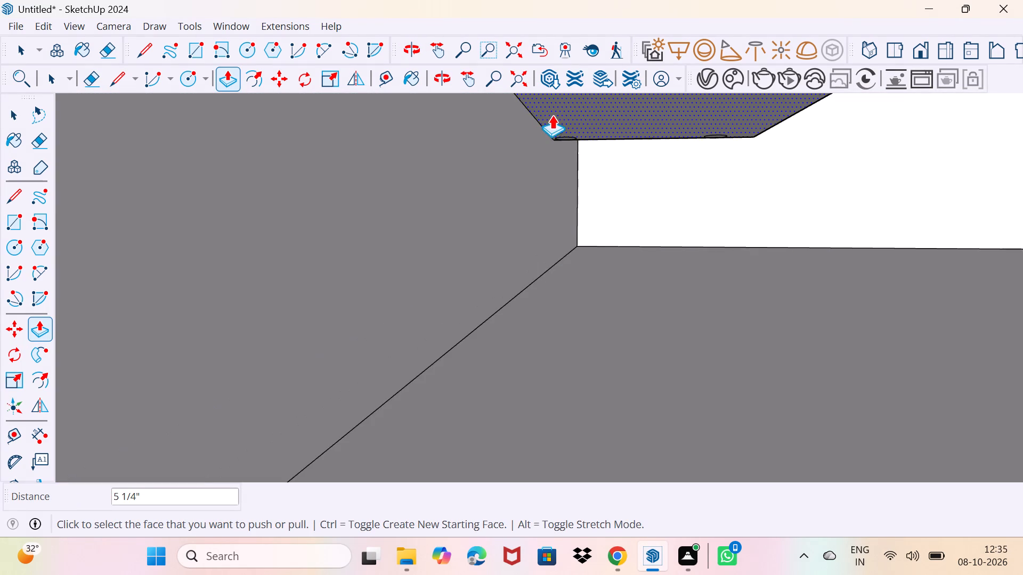
scroll(556, 139, up, 11)
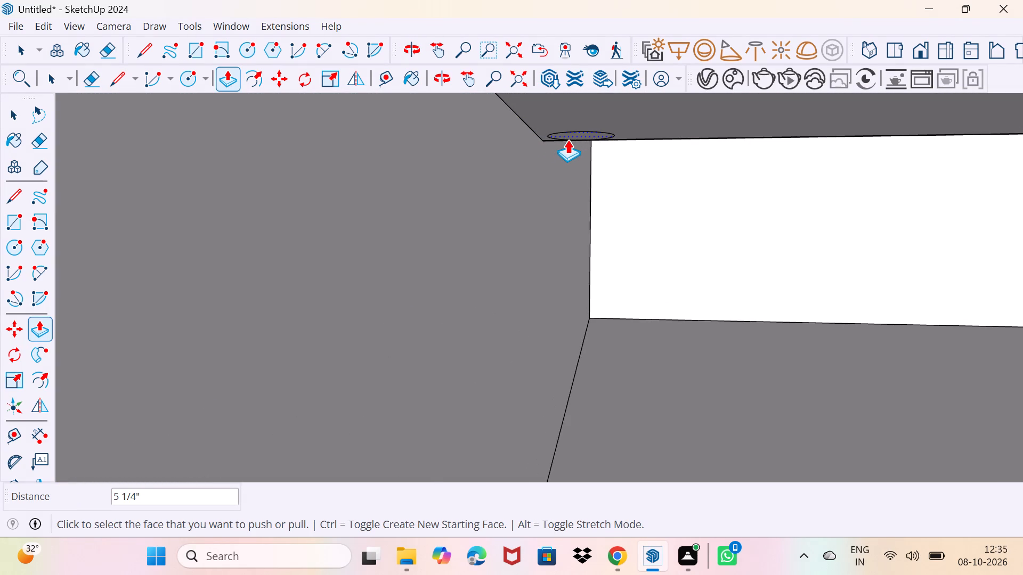
click(567, 139)
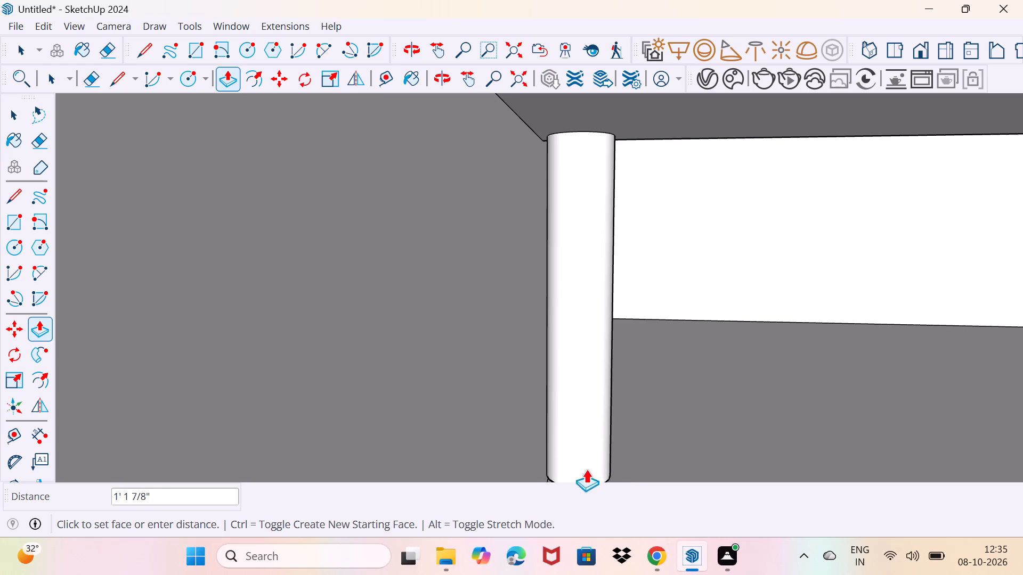
click(796, 470)
scroll(799, 374, down, 4)
middle_click(799, 374)
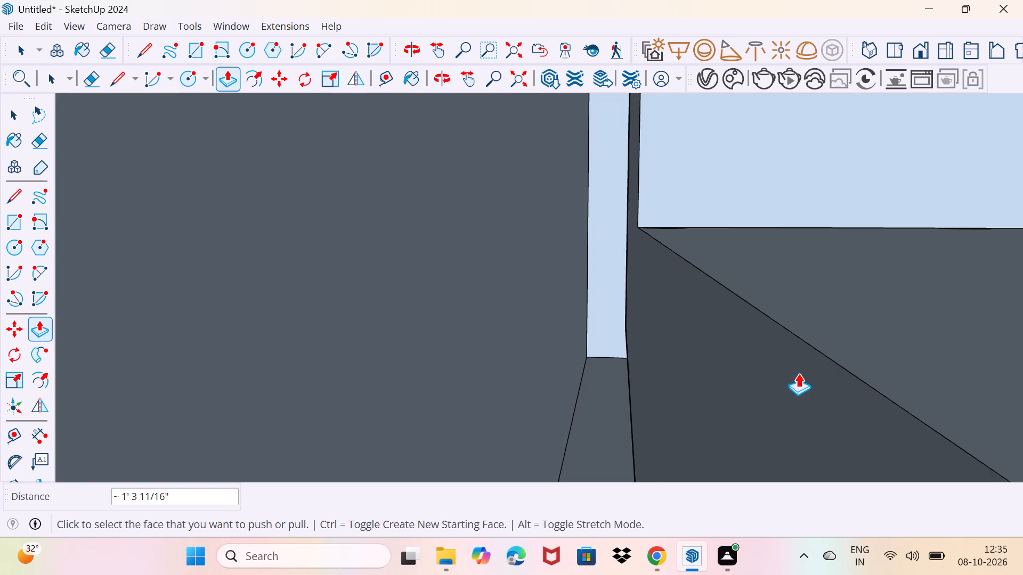
middle_drag(827, 347, 701, 319)
scroll(762, 338, down, 8)
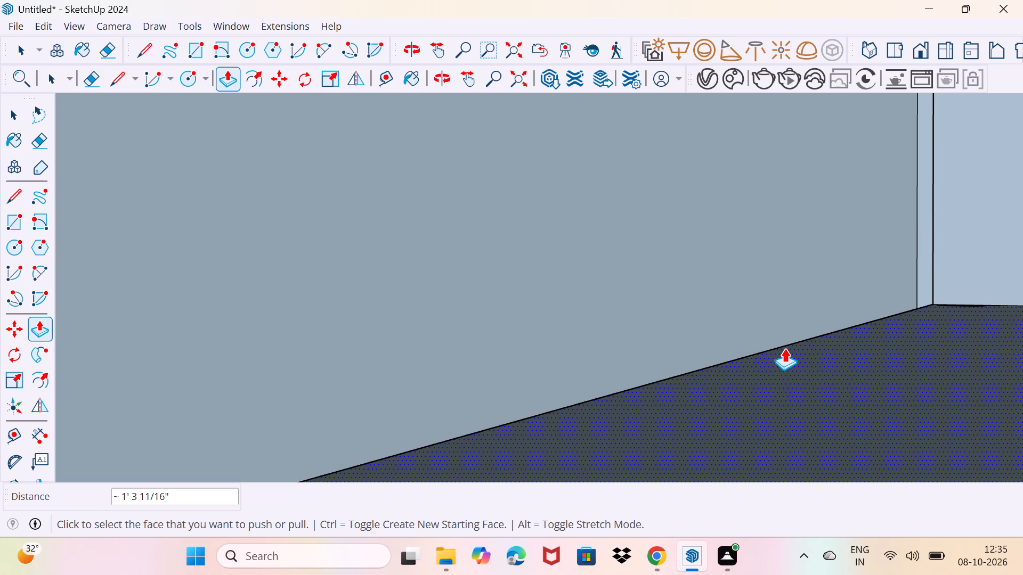
scroll(784, 348, down, 20)
scroll(784, 348, down, 13)
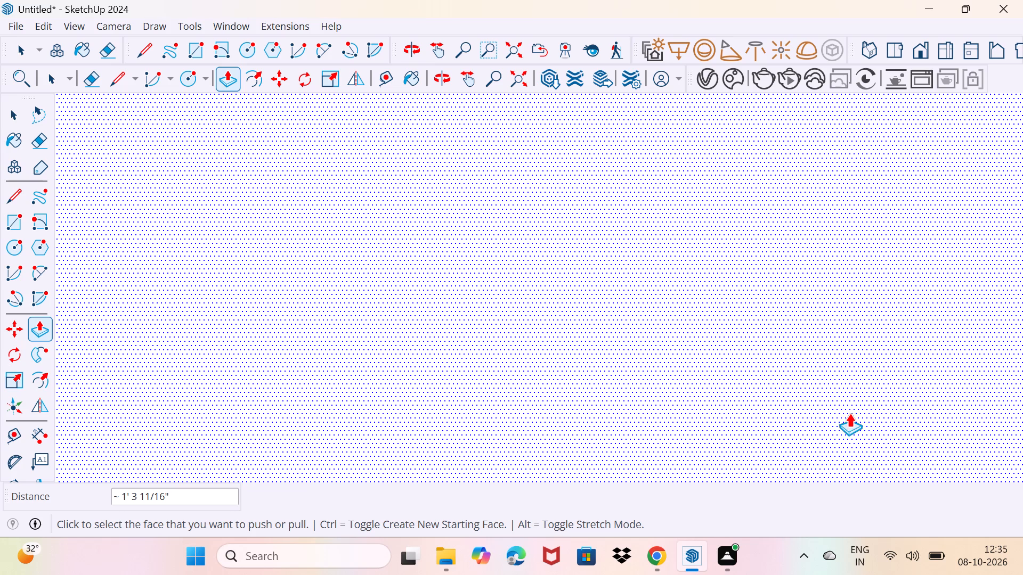
key(space)
drag(810, 408, 832, 386)
Push/Pull the front circle at the box's far end down to the floor to form the fourth round leg.
scroll(837, 378, down, 12)
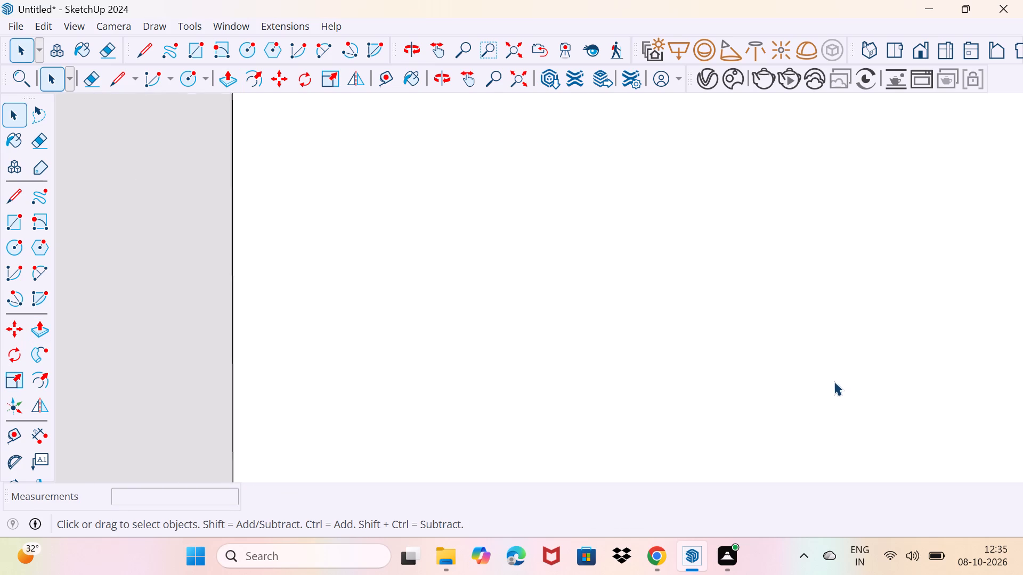
scroll(834, 381, down, 20)
middle_drag(896, 421, 884, 406)
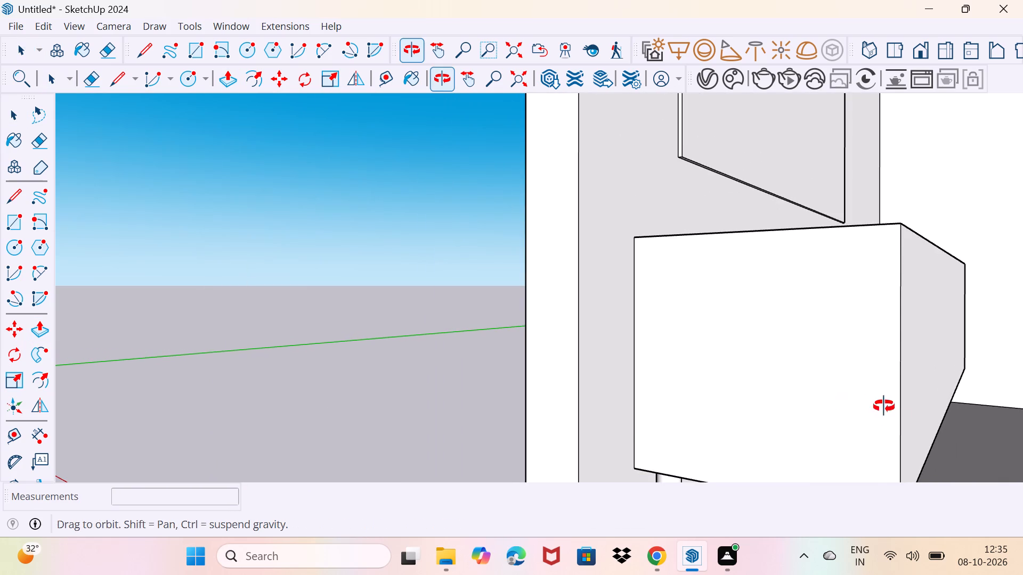
middle_drag(884, 406, 876, 420)
scroll(876, 420, down, 16)
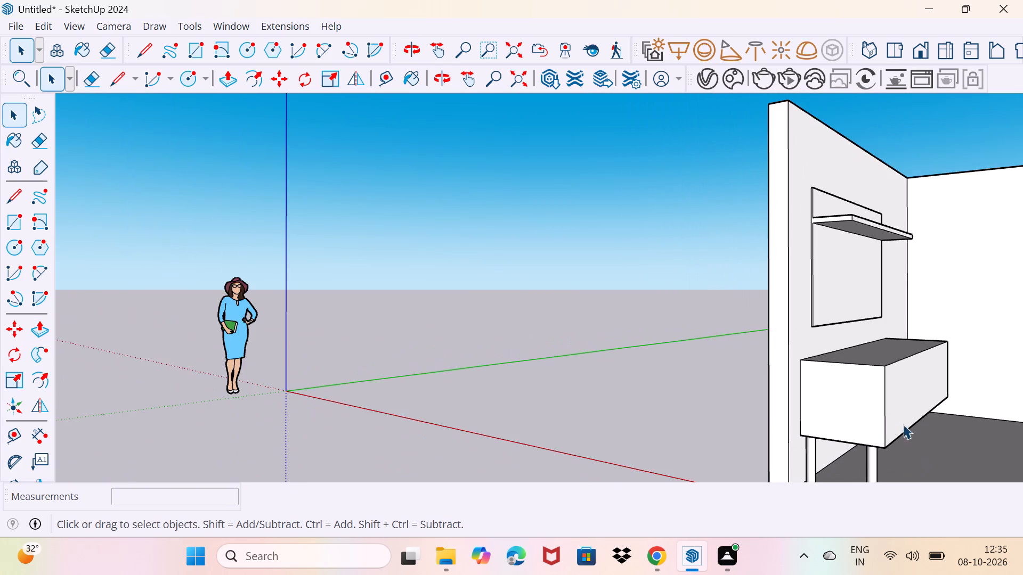
middle_drag(928, 432, 899, 403)
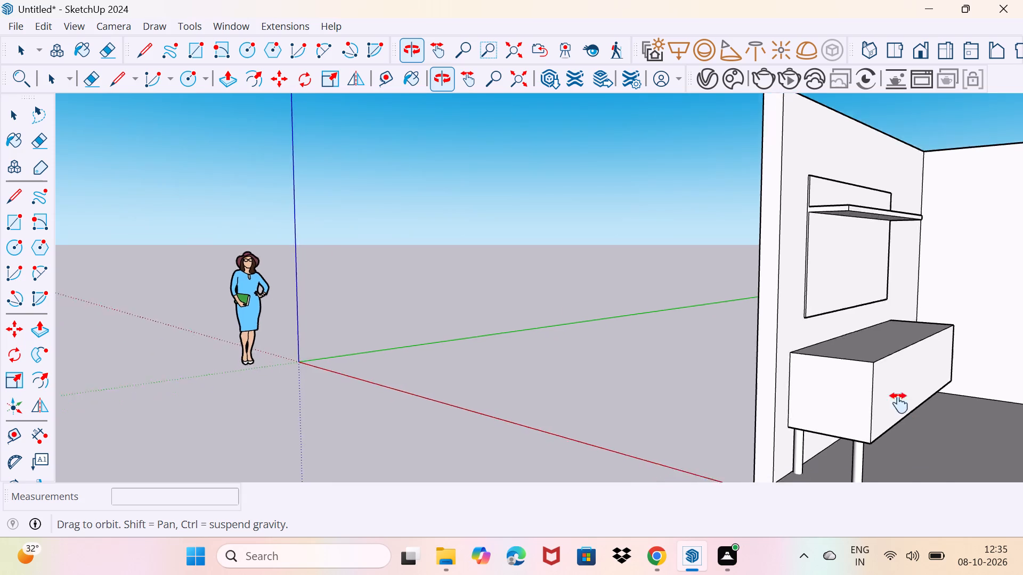
middle_drag(899, 403, 813, 322)
scroll(813, 322, down, 1)
scroll(848, 291, up, 8)
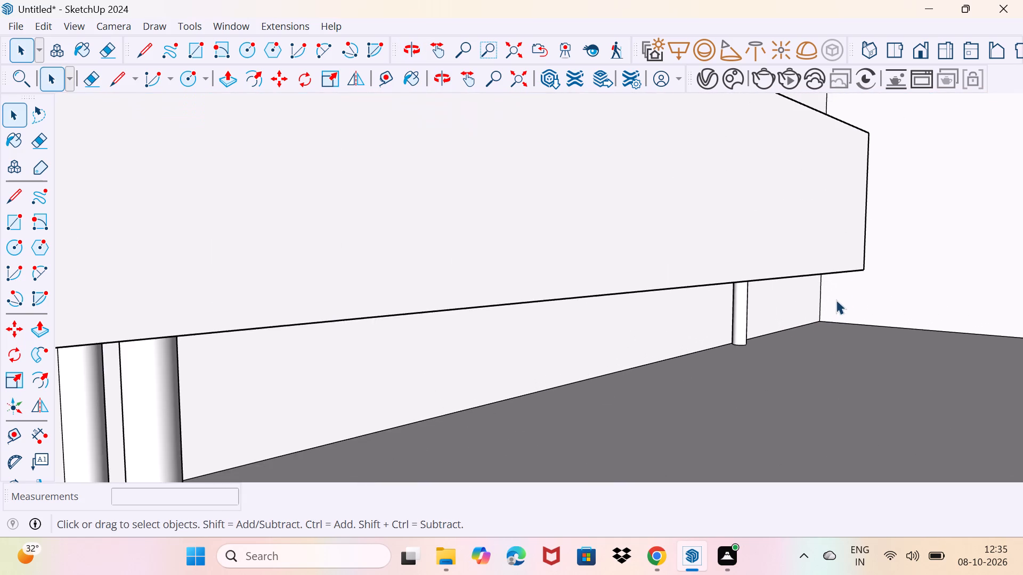
middle_drag(828, 304, 842, 267)
scroll(818, 283, up, 5)
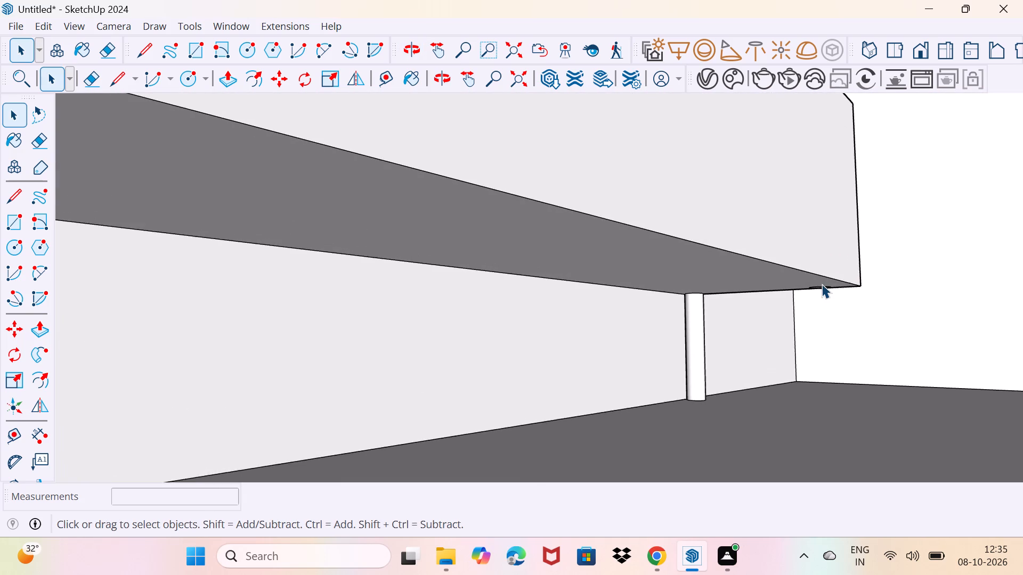
scroll(822, 284, up, 8)
middle_drag(818, 276, 827, 258)
click(791, 219)
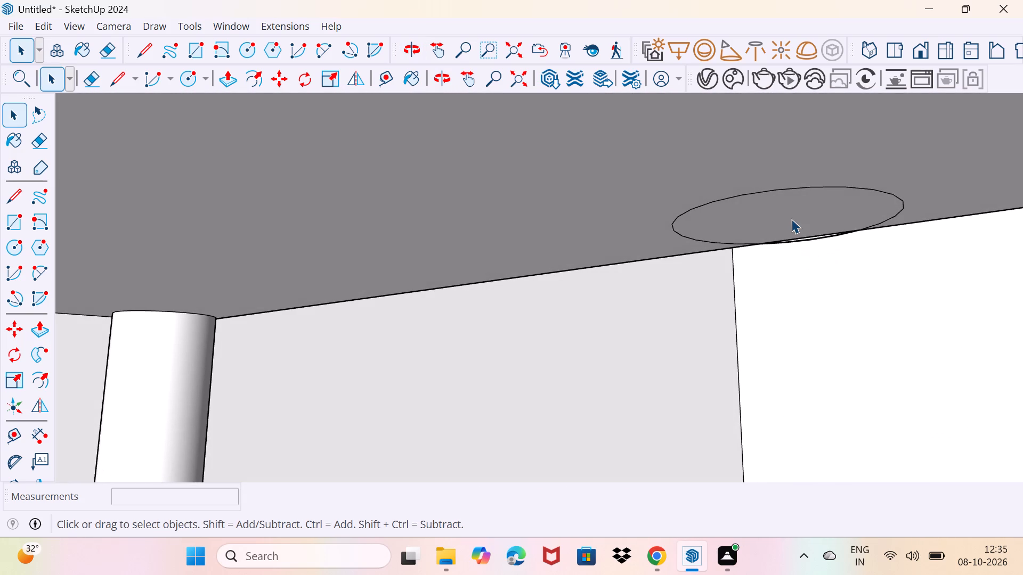
key(p)
click(792, 219)
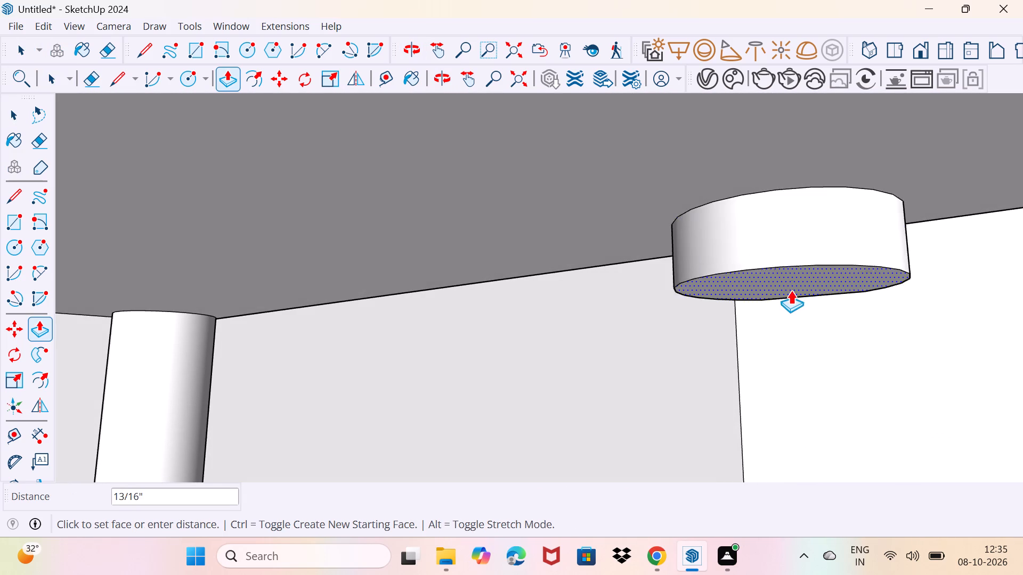
scroll(791, 298, down, 20)
scroll(791, 298, down, 3)
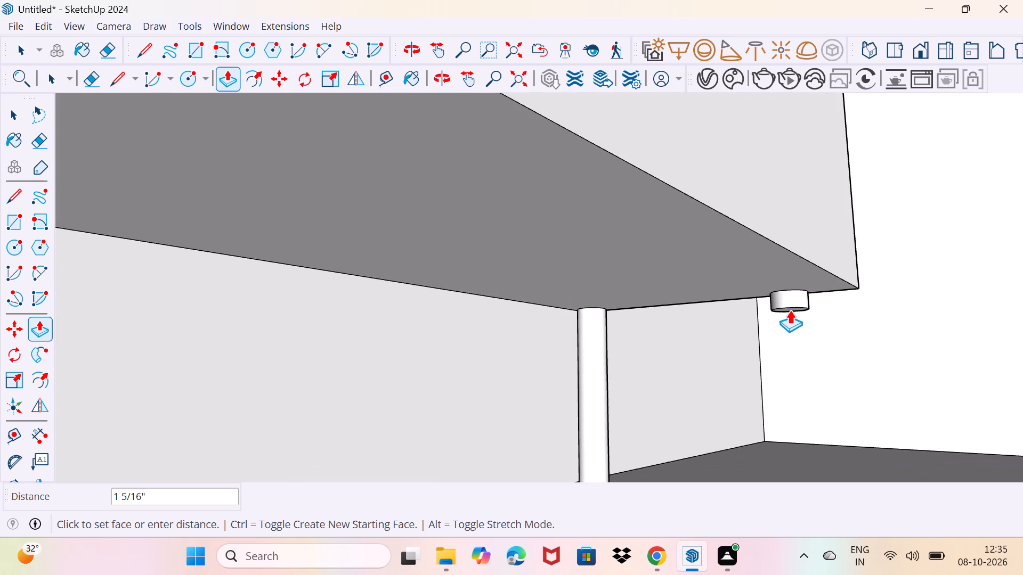
scroll(790, 310, down, 13)
middle_drag(790, 311, 786, 374)
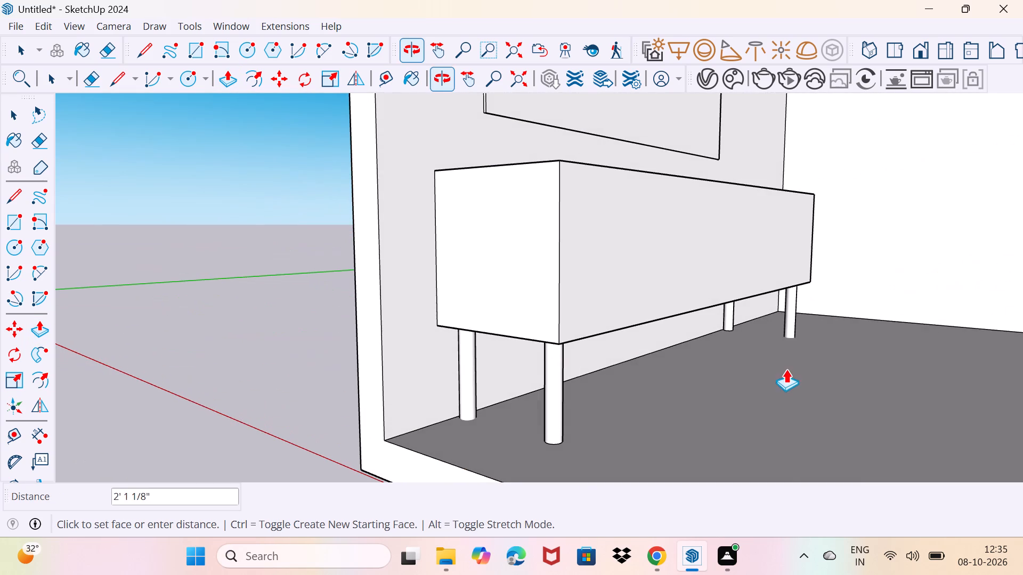
click(798, 399)
middle_drag(789, 395, 723, 436)
scroll(723, 436, down, 1)
key(space)
drag(783, 447, 813, 416)
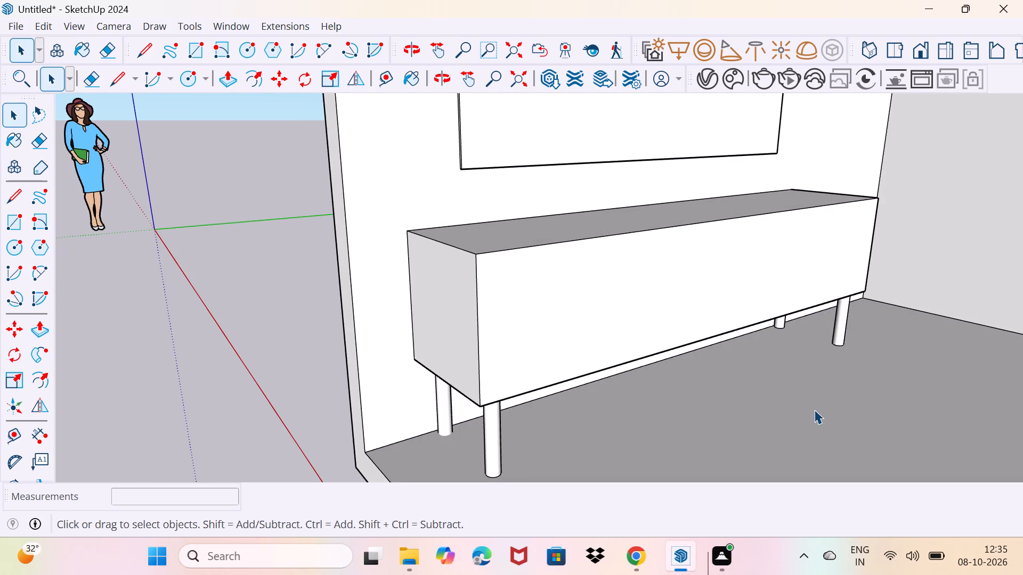
Examine the box unit, wall panel and shelf from different angles around the room.
middle_drag(814, 409, 723, 415)
scroll(723, 415, down, 4)
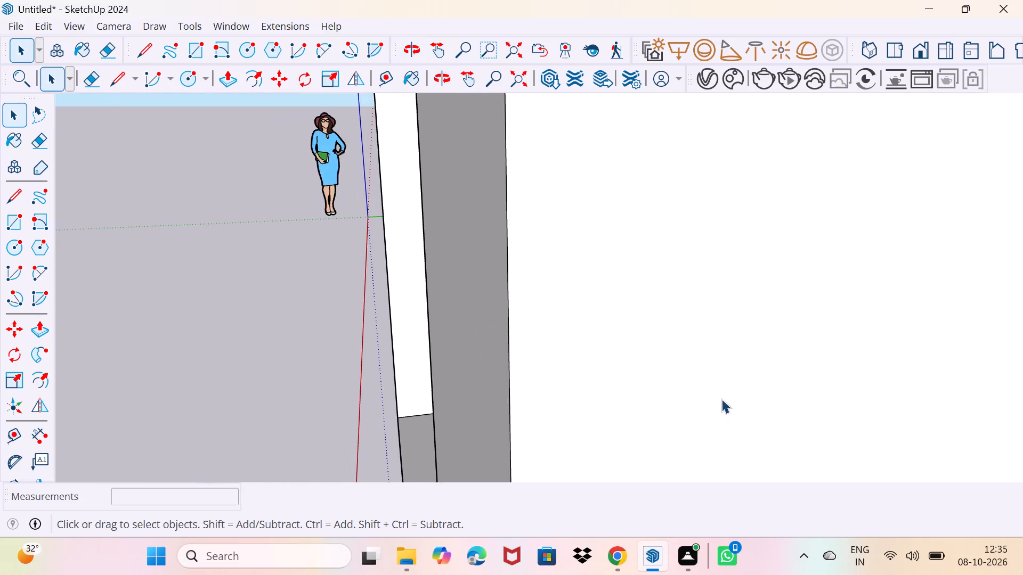
middle_drag(606, 327, 802, 317)
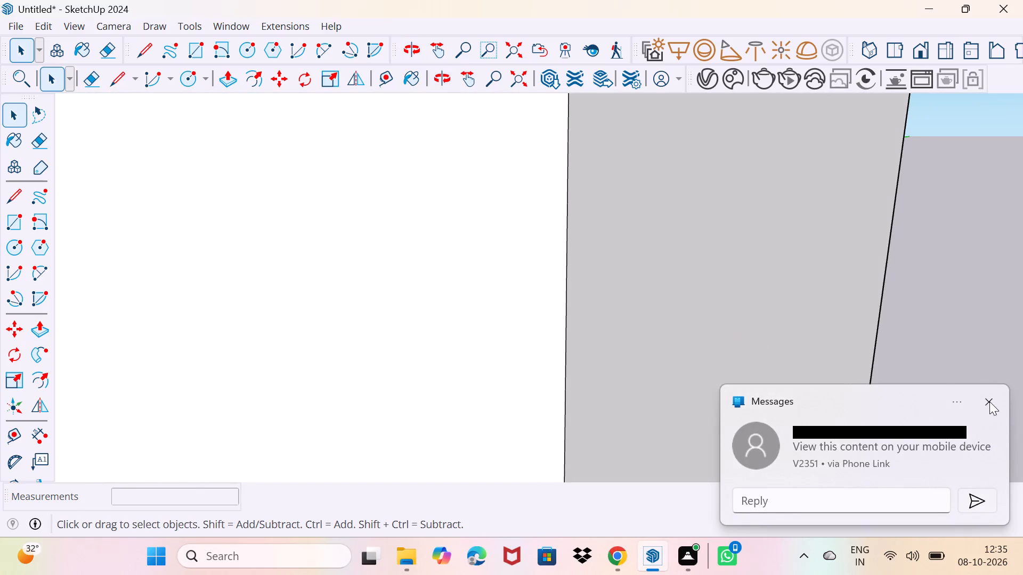
click(989, 401)
scroll(578, 336, down, 19)
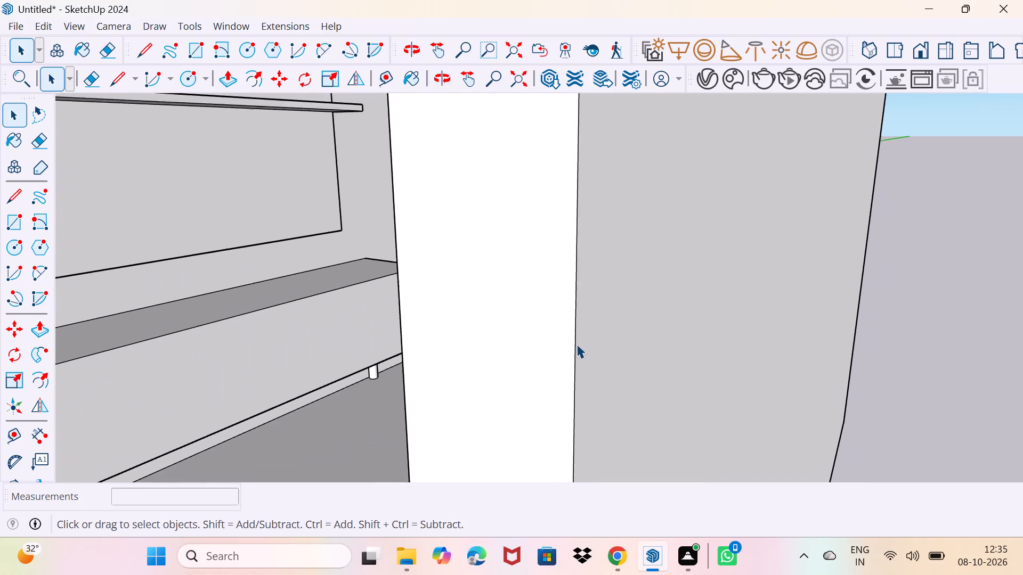
scroll(577, 344, down, 14)
middle_drag(305, 273, 366, 289)
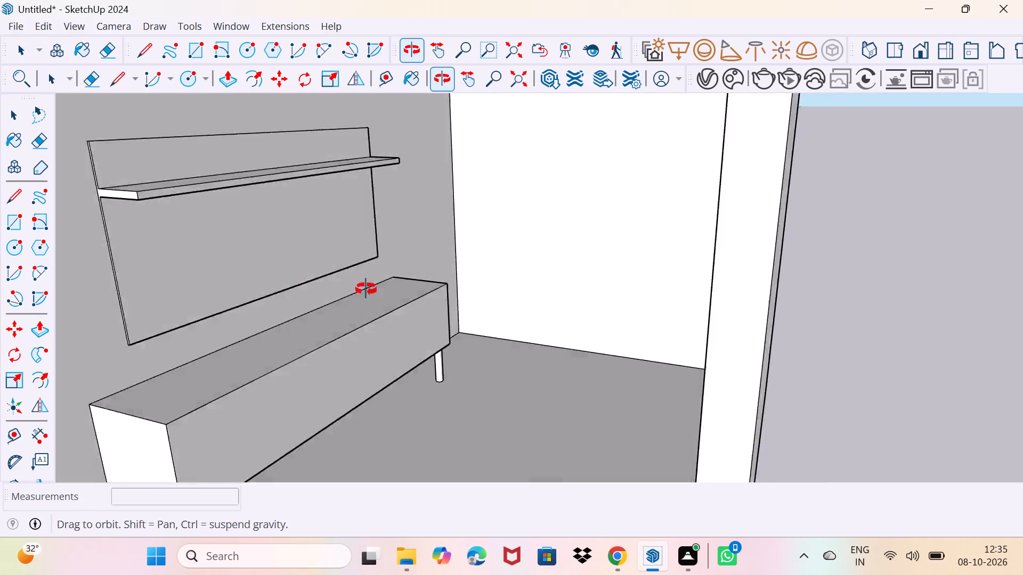
middle_drag(366, 289, 466, 330)
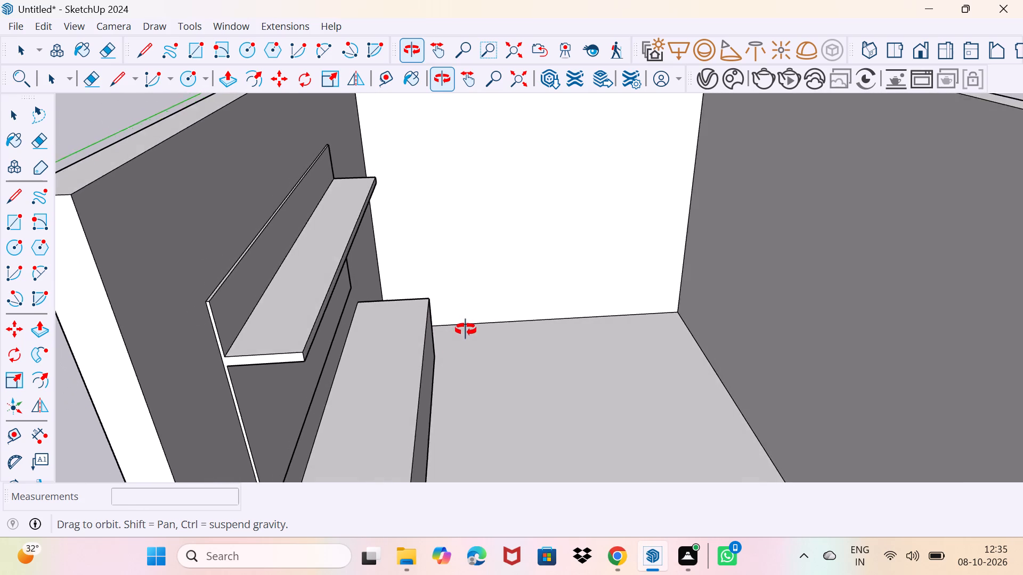
Push/Pull the shelf's front face back 1' until it is flush with the wall panel.
middle_drag(466, 330, 470, 331)
scroll(333, 343, up, 1)
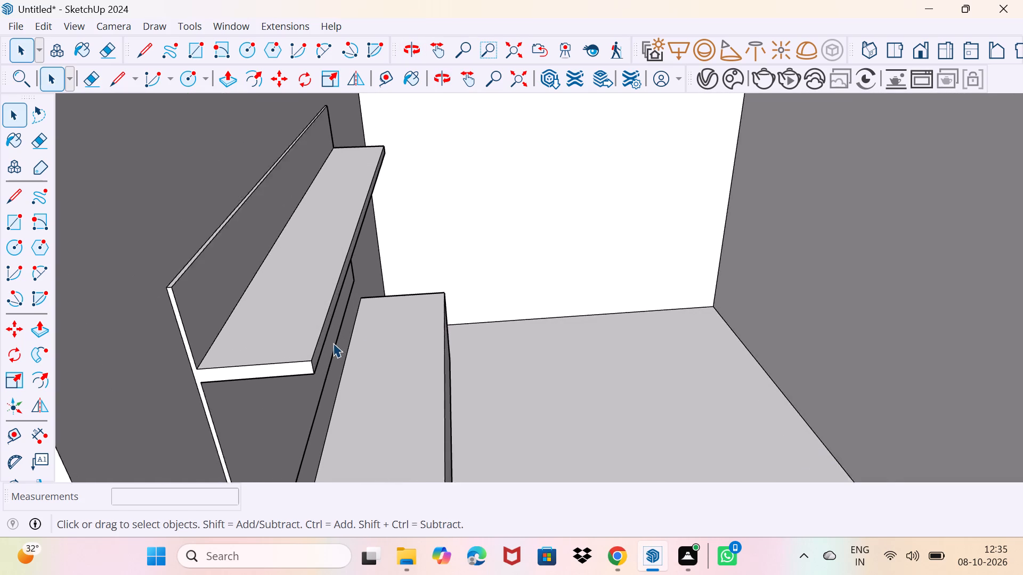
scroll(333, 343, up, 2)
middle_drag(331, 343, 310, 339)
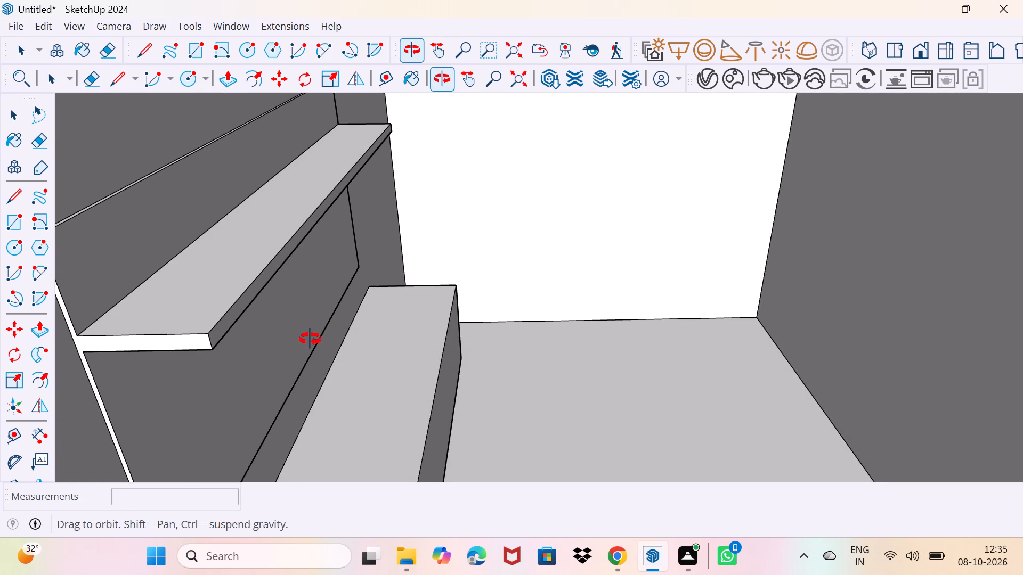
middle_drag(310, 339, 338, 325)
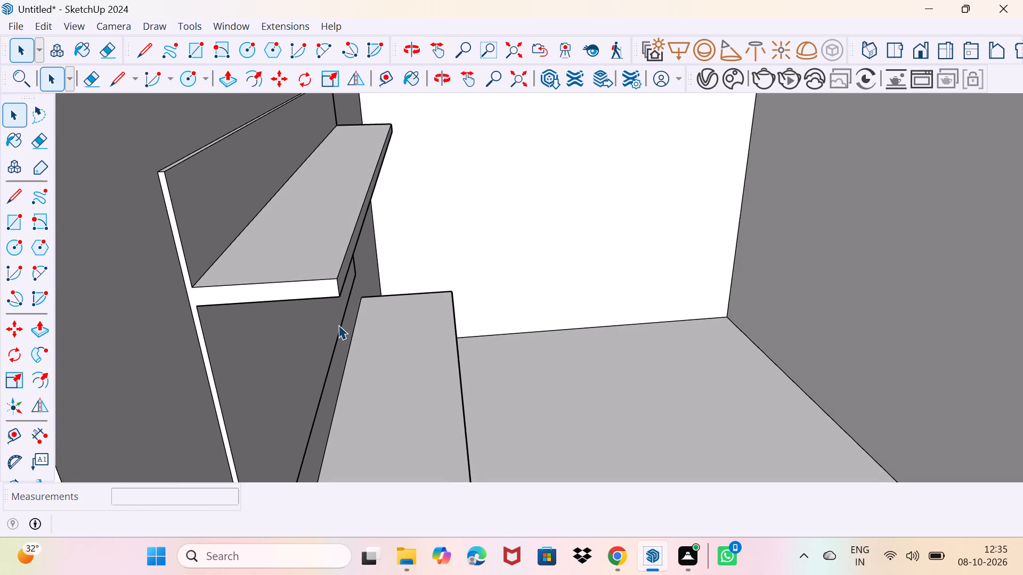
middle_drag(334, 278, 284, 267)
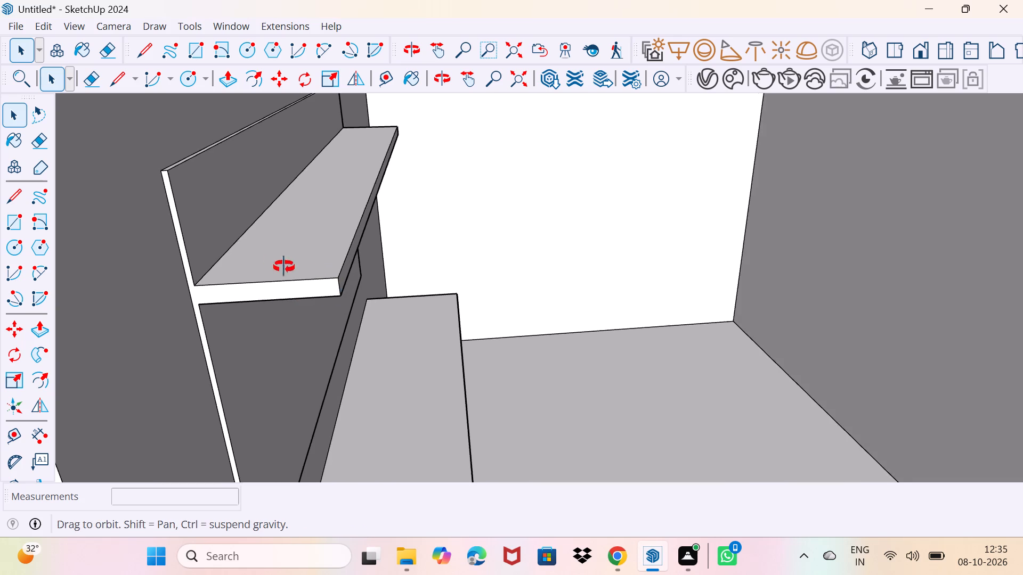
middle_drag(284, 267, 167, 245)
click(431, 261)
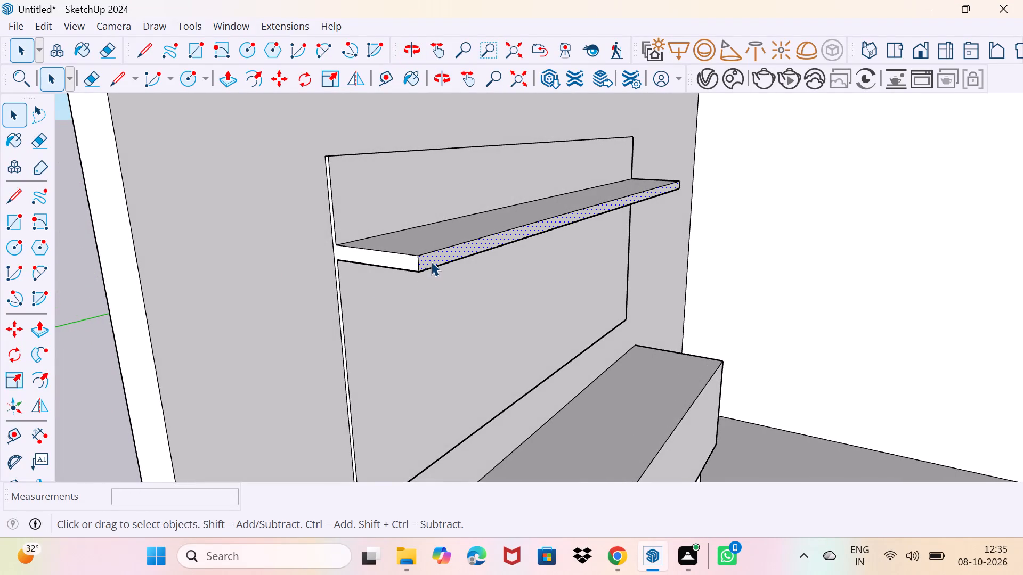
key(p)
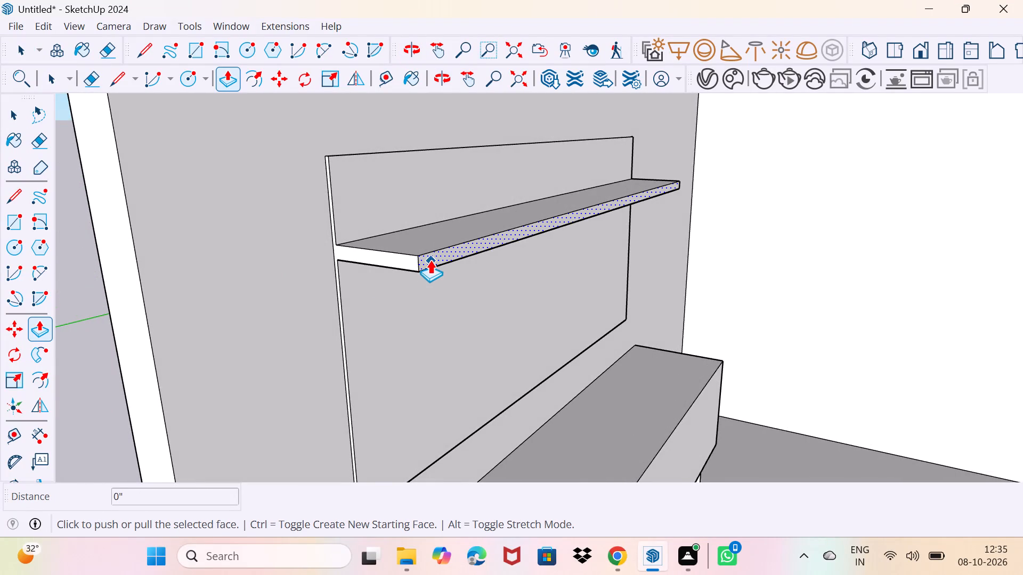
click(426, 257)
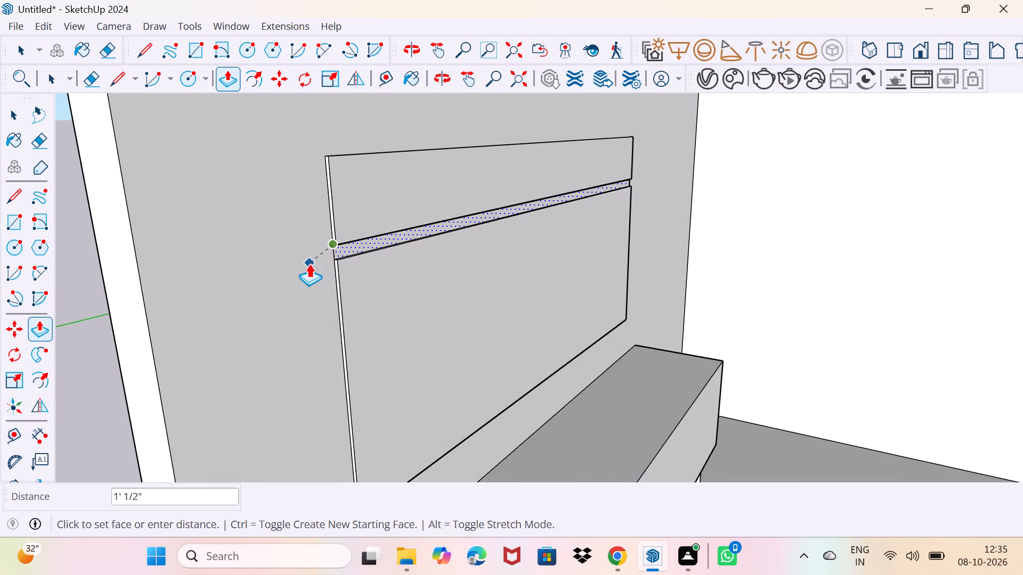
click(361, 290)
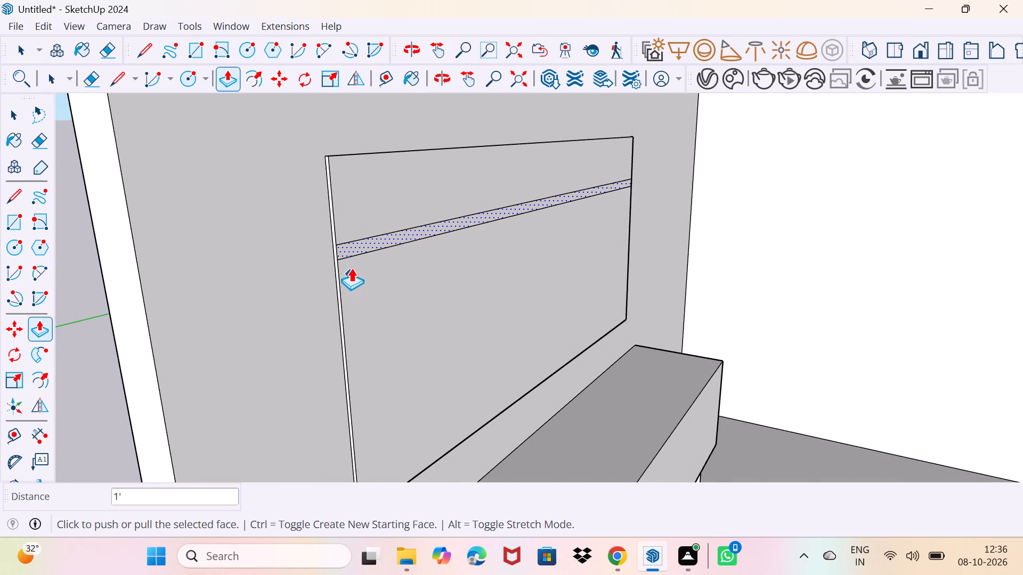
Push/Pull the wall panel's narrow top face upward 4".
scroll(351, 268, up, 6)
middle_drag(352, 263, 310, 294)
scroll(366, 264, down, 4)
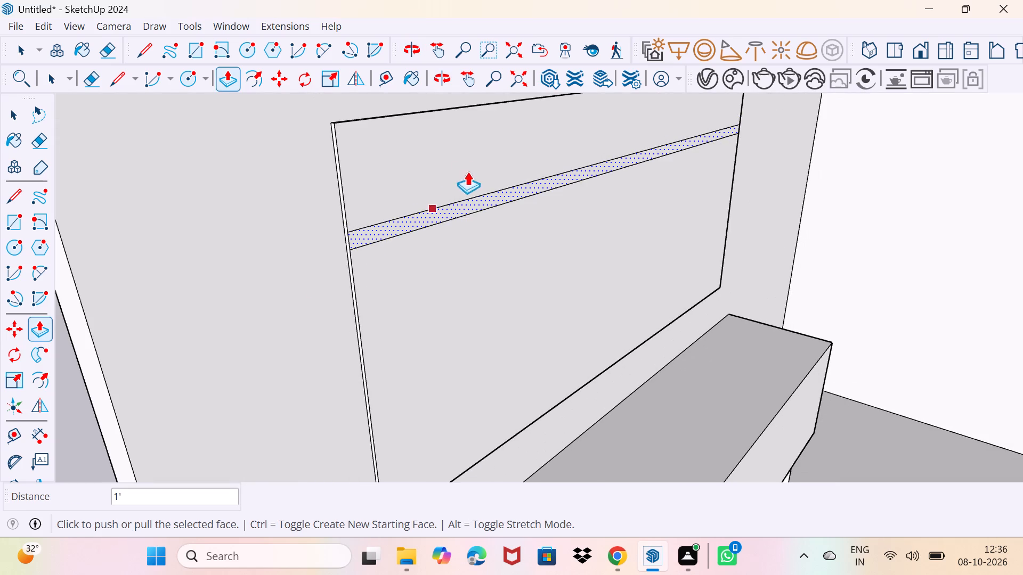
middle_drag(467, 171, 384, 437)
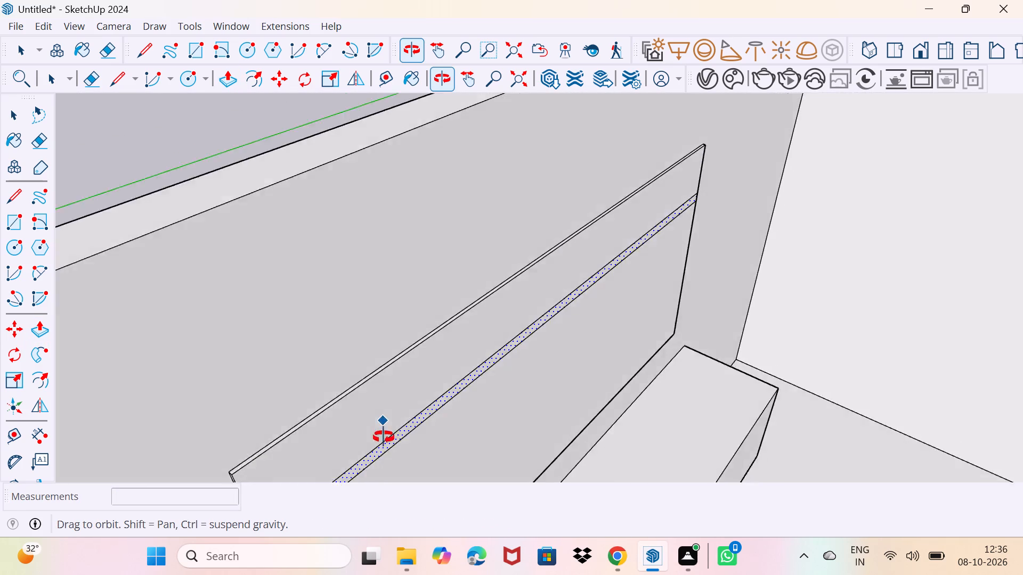
middle_drag(384, 437, 400, 428)
scroll(415, 410, up, 3)
key(space)
scroll(416, 400, up, 3)
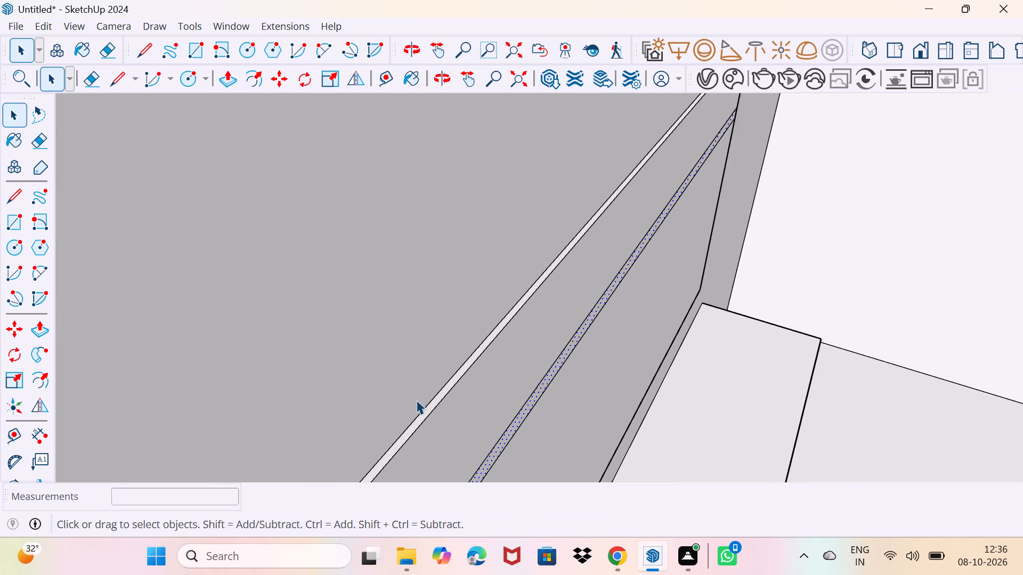
scroll(416, 400, up, 4)
drag(456, 418, 474, 404)
scroll(449, 383, up, 3)
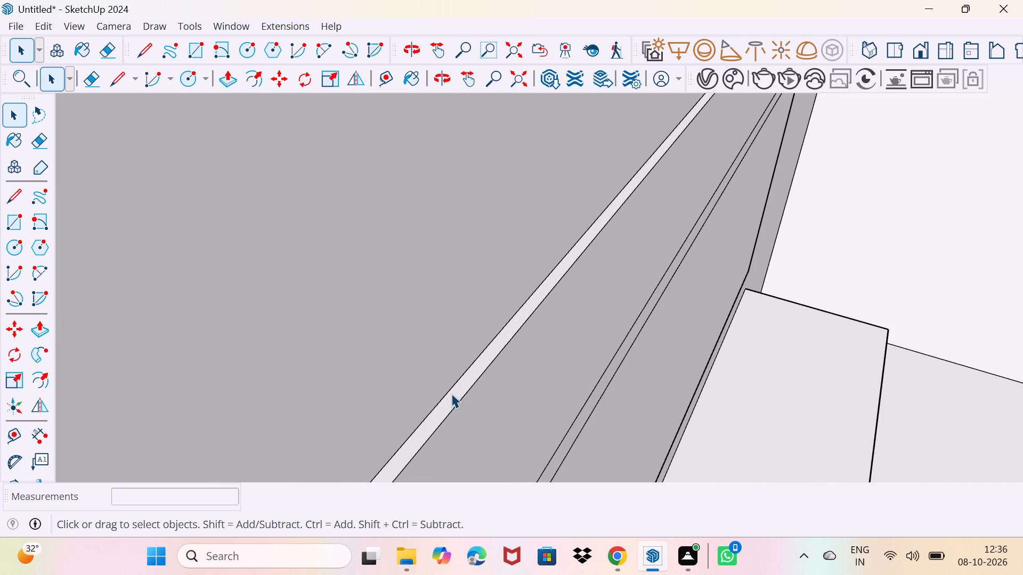
click(451, 395)
click(454, 400)
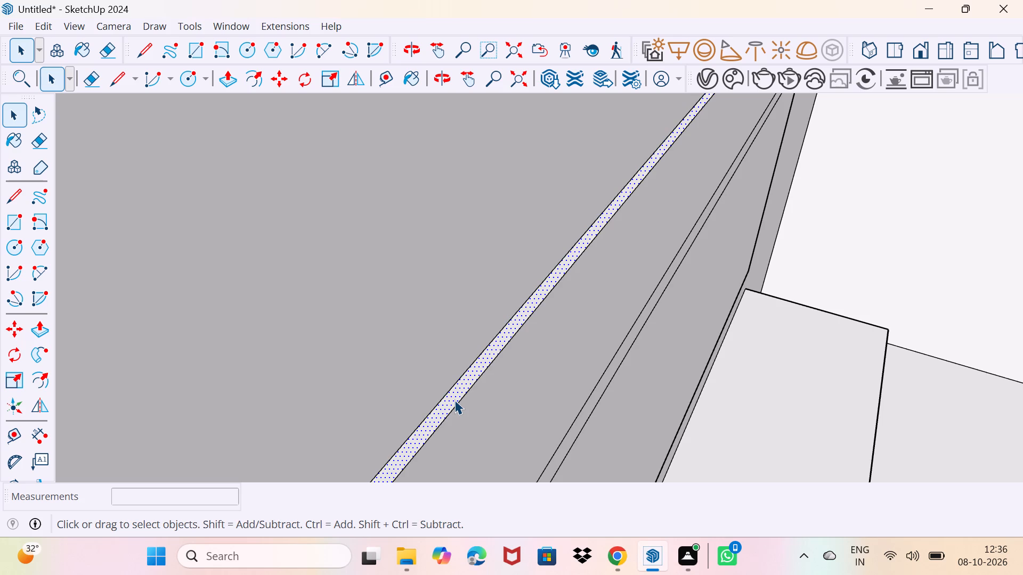
key(p)
click(454, 400)
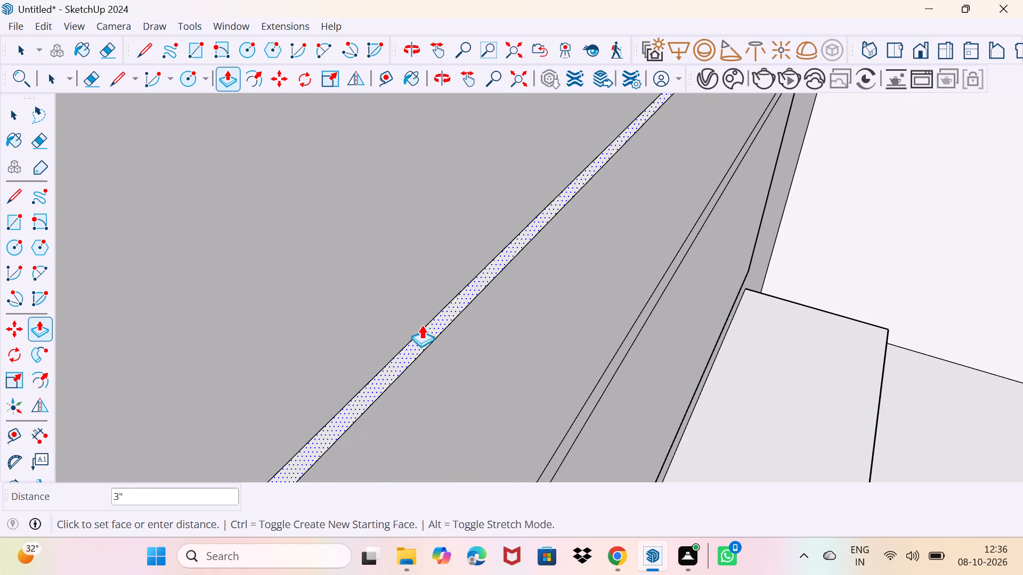
scroll(421, 322, down, 3)
click(415, 303)
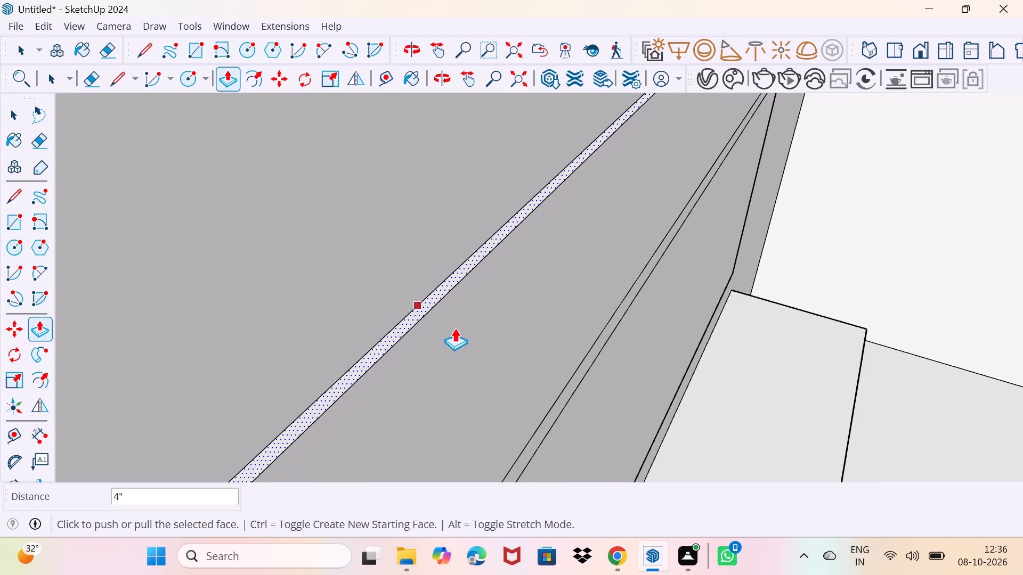
Move the upper line of the shelf strip straight up along the wall panel's face.
scroll(455, 328, down, 3)
key(space)
drag(467, 400, 501, 354)
scroll(509, 352, down, 3)
middle_click(509, 352)
middle_drag(571, 407, 561, 393)
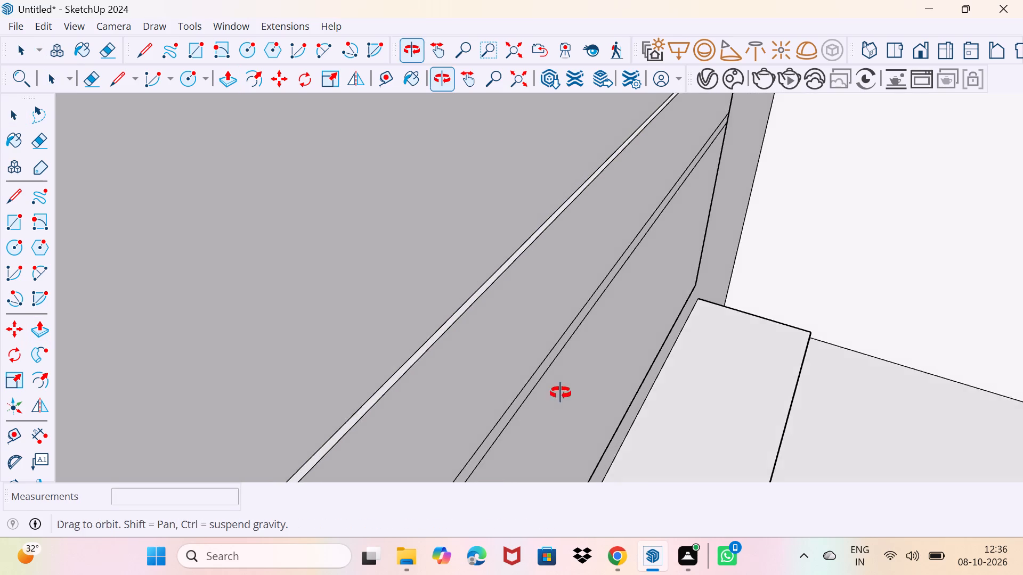
middle_drag(561, 393, 485, 342)
scroll(482, 340, down, 5)
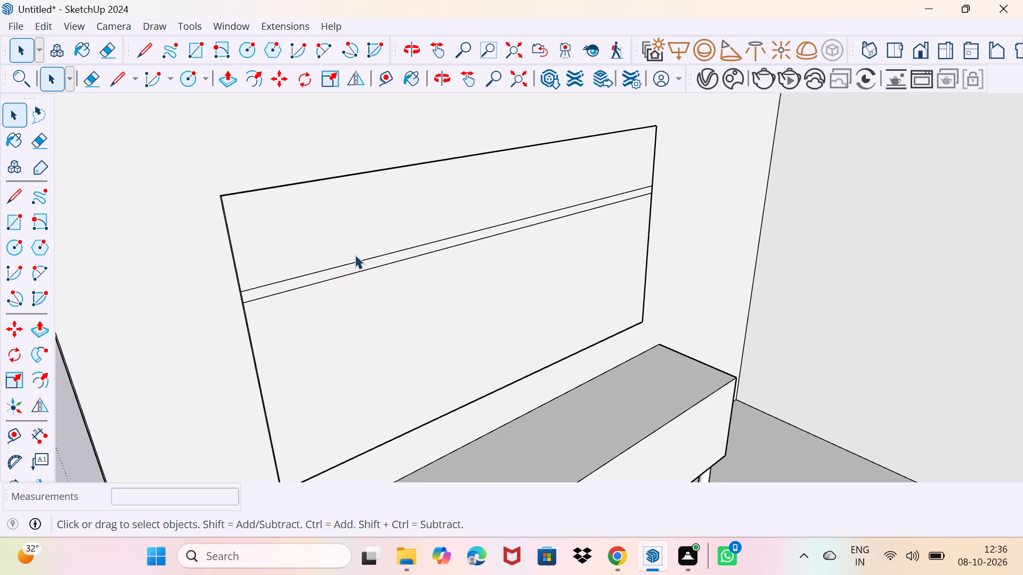
scroll(355, 254, up, 2)
click(359, 260)
drag(353, 250, 386, 209)
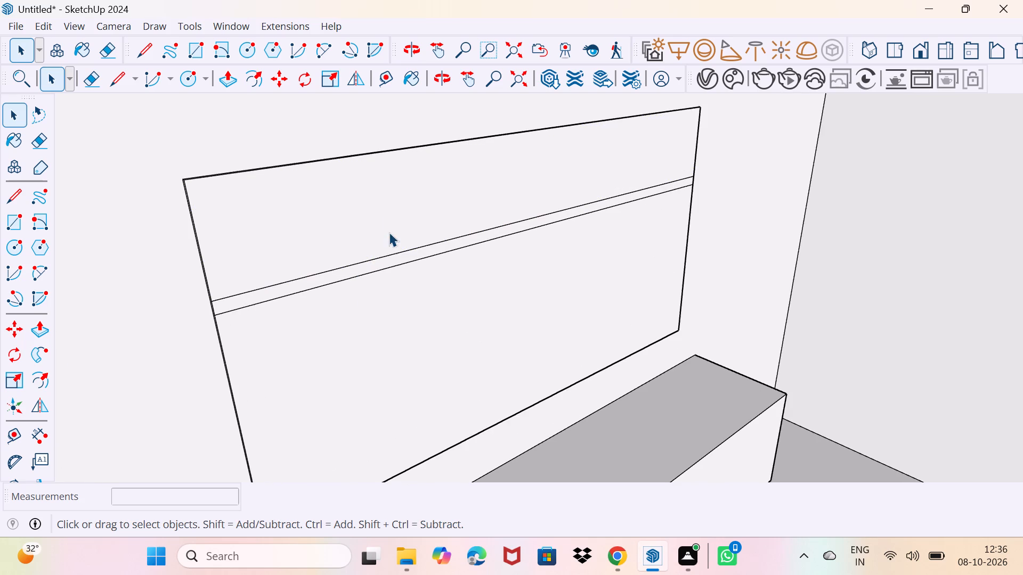
click(393, 253)
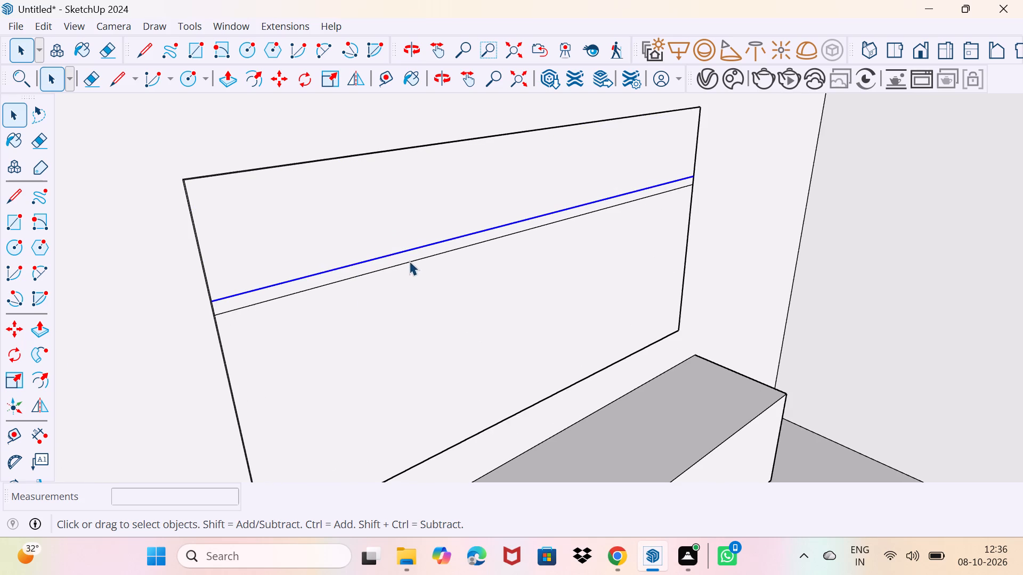
key(m)
click(442, 245)
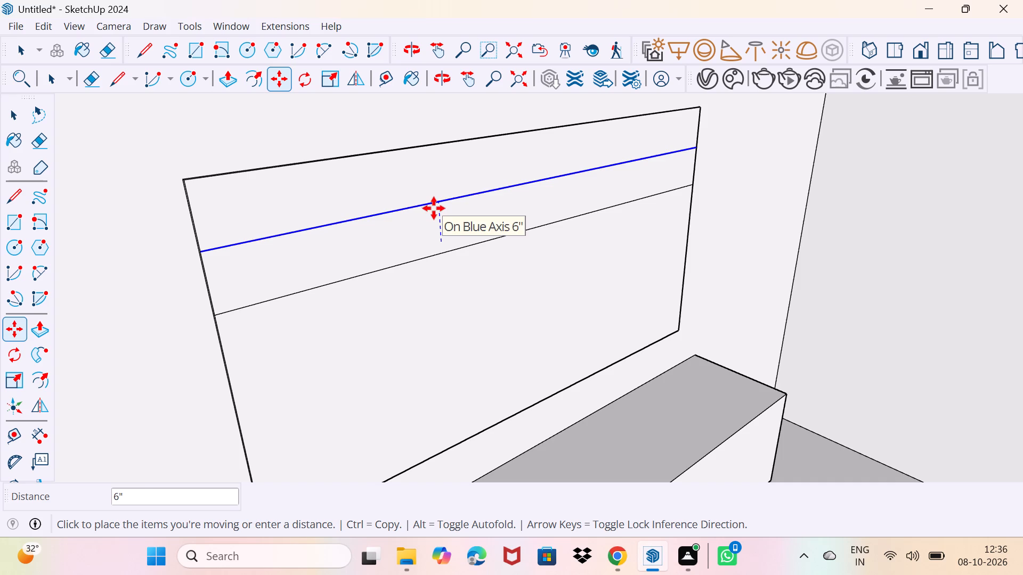
click(433, 214)
key(space)
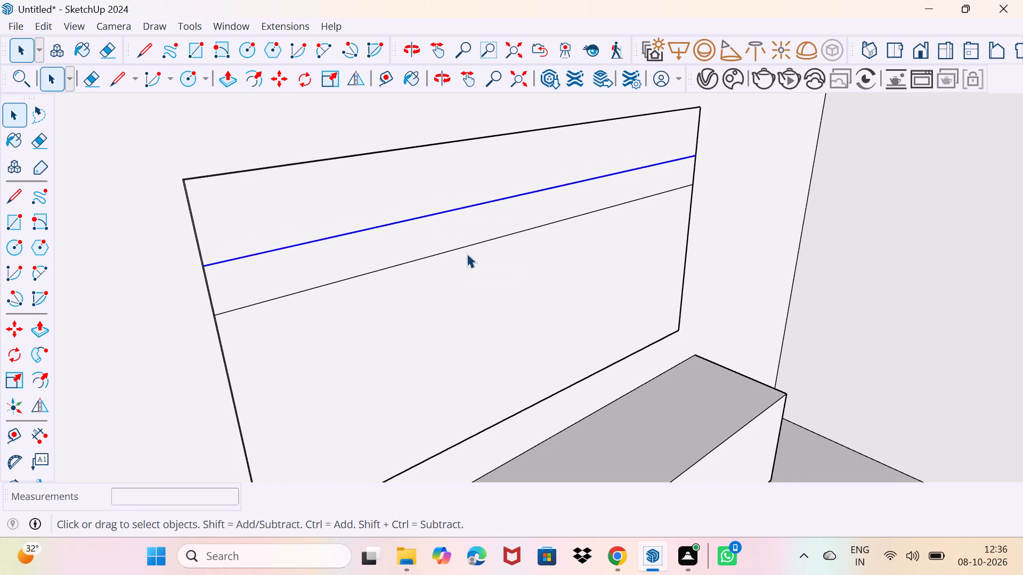
Copy the shelf strip's lower line 4" upward on the wall panel and erase the original line.
click(462, 248)
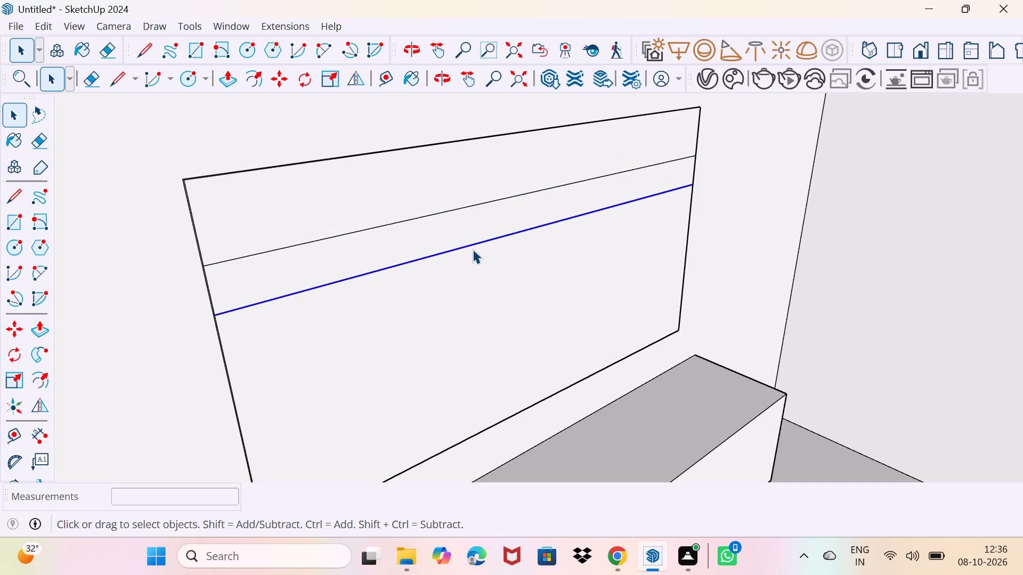
key(m)
click(472, 248)
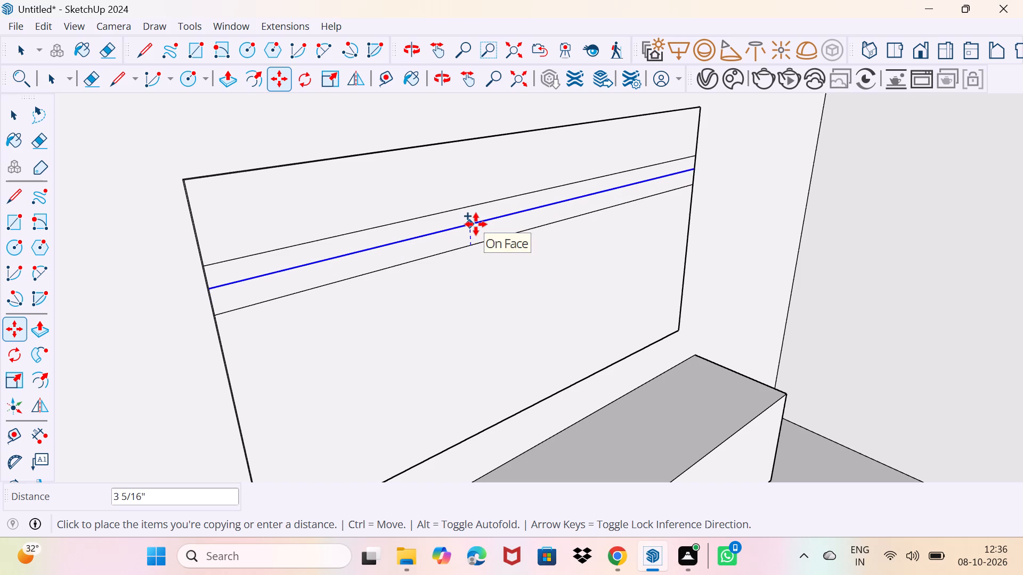
click(474, 220)
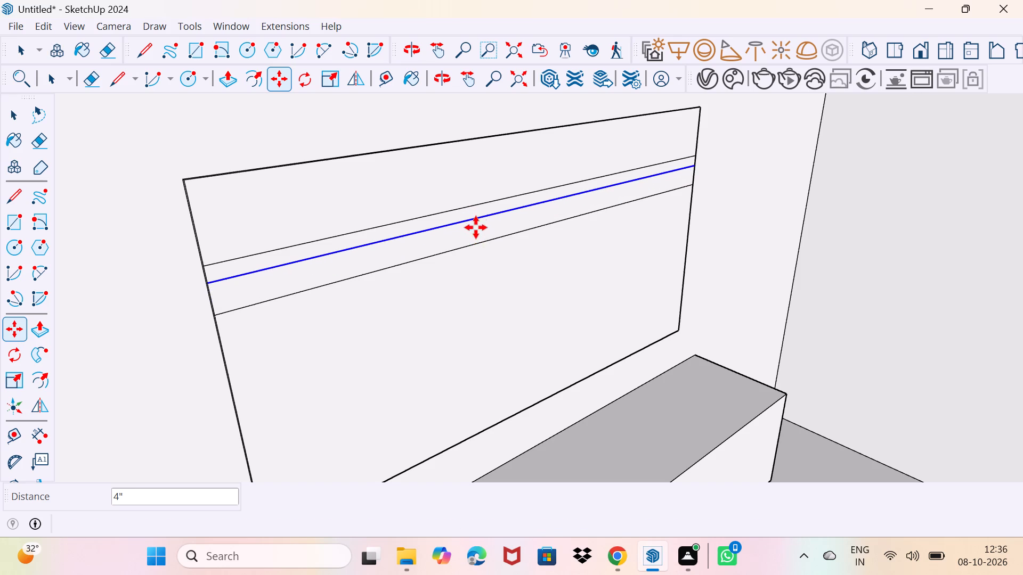
key(space)
key(Escape)
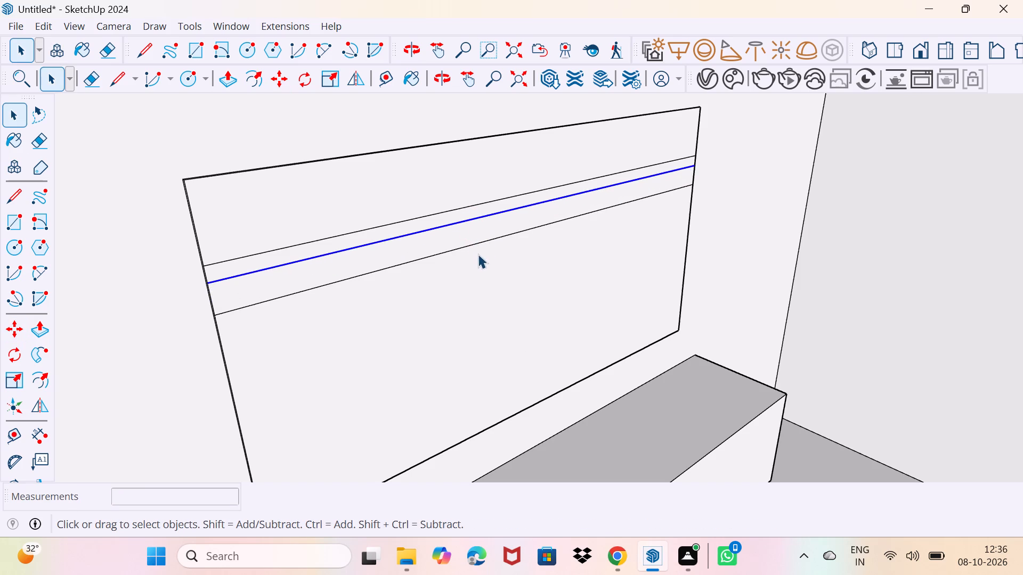
key(e)
drag(469, 257, 476, 244)
Push/Pull the strip between the two panel lines outward 9" as the raised shelf.
scroll(471, 270, down, 1)
middle_drag(471, 272, 491, 290)
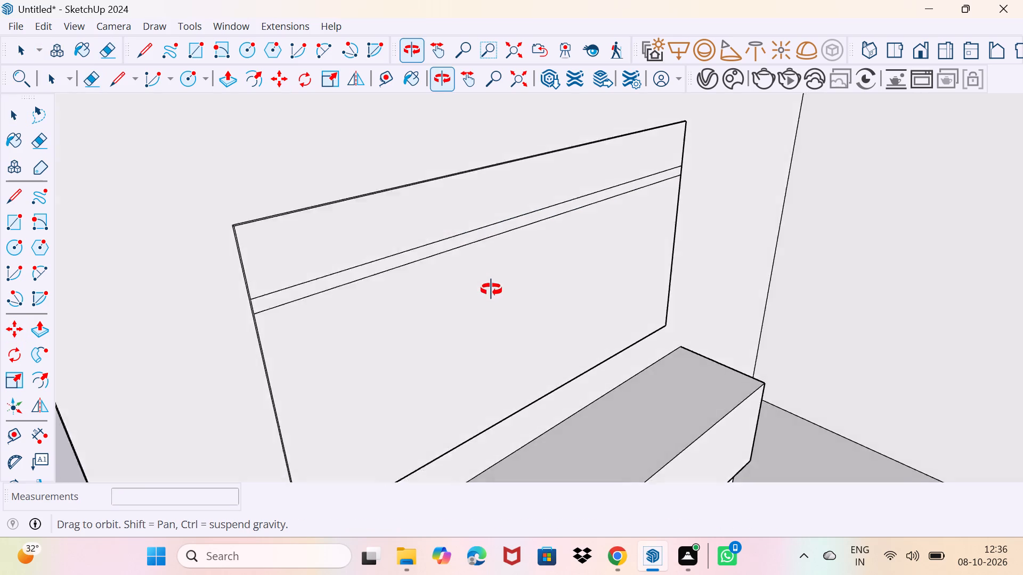
middle_drag(491, 290, 539, 283)
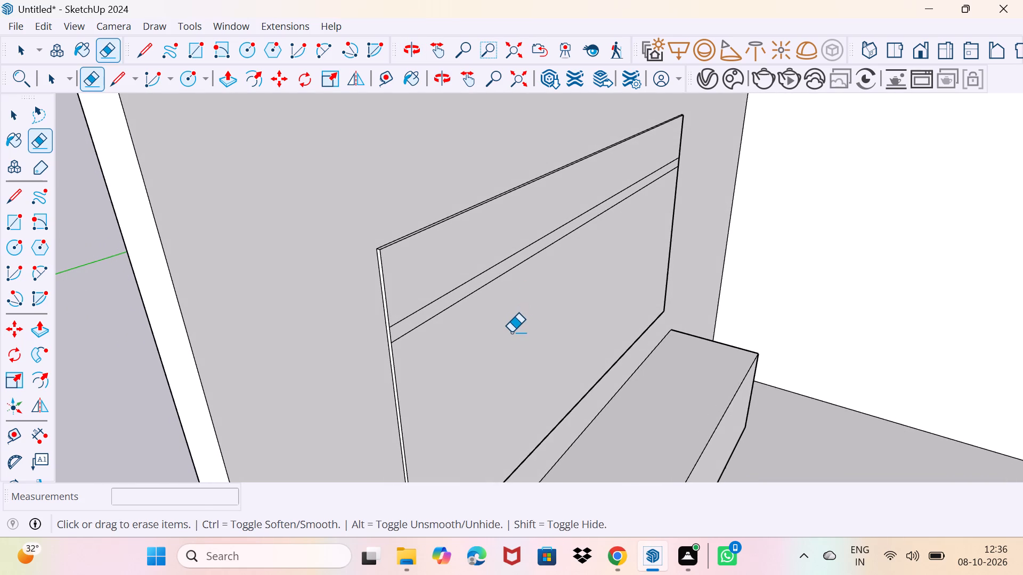
key(p)
click(440, 299)
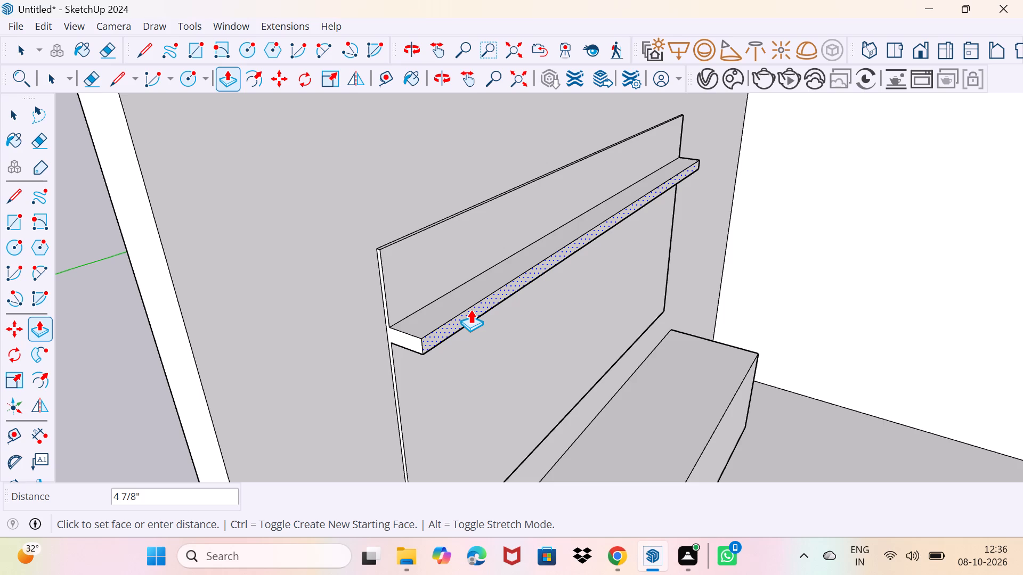
key(9)
key(shift+quotedbl)
key(Return)
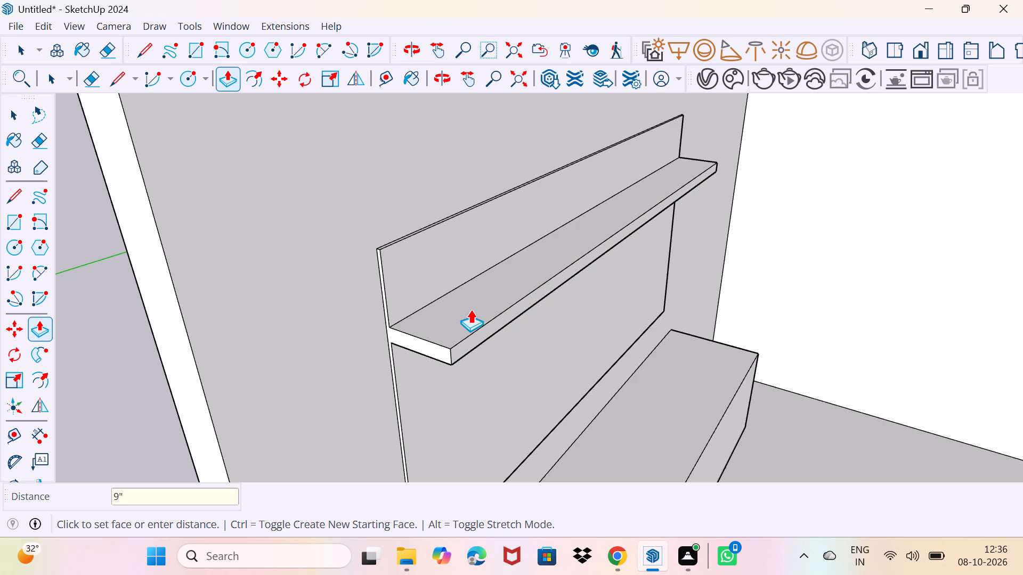
Examine the raised shelf, wall panel and box unit from several angles around the room.
key(space)
drag(650, 396, 665, 382)
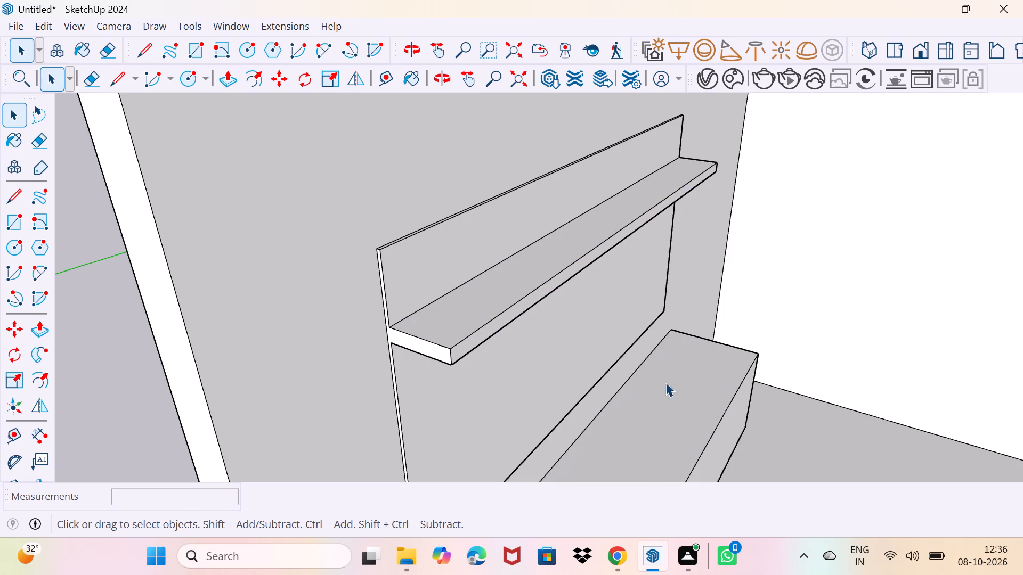
drag(665, 382, 679, 364)
scroll(678, 362, down, 3)
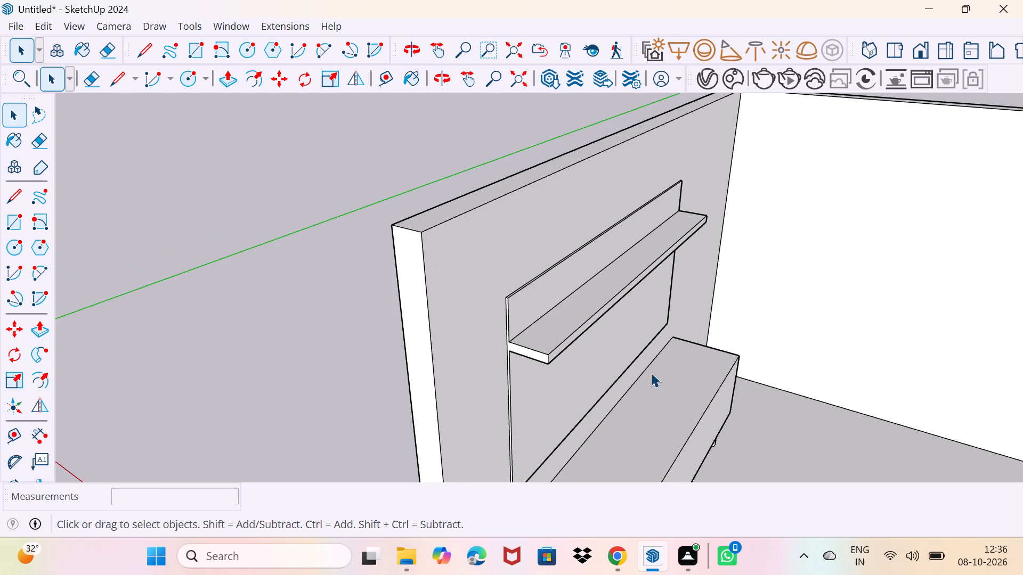
middle_drag(650, 373, 598, 234)
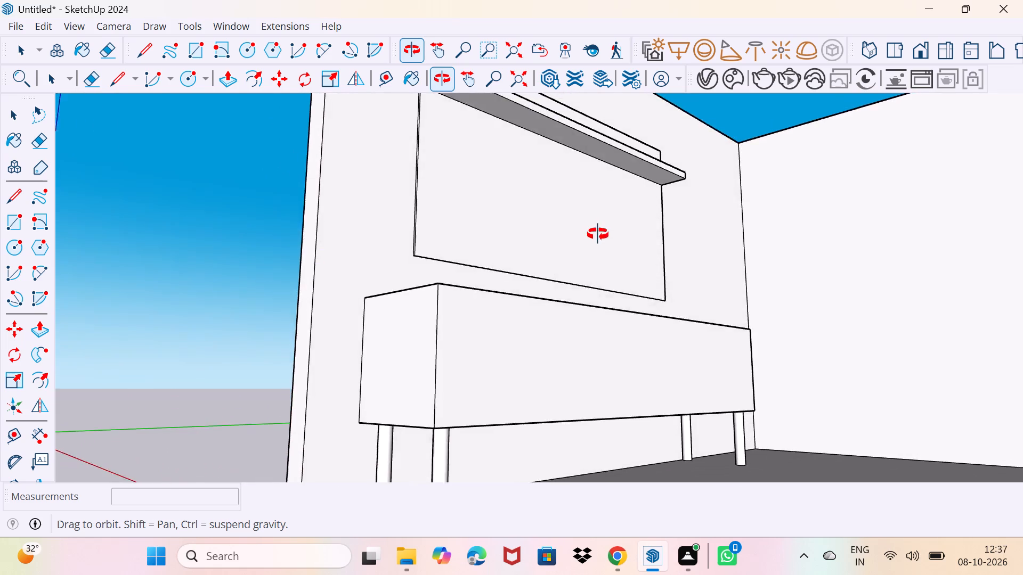
middle_drag(598, 234, 620, 227)
scroll(620, 227, down, 6)
middle_drag(630, 269, 693, 392)
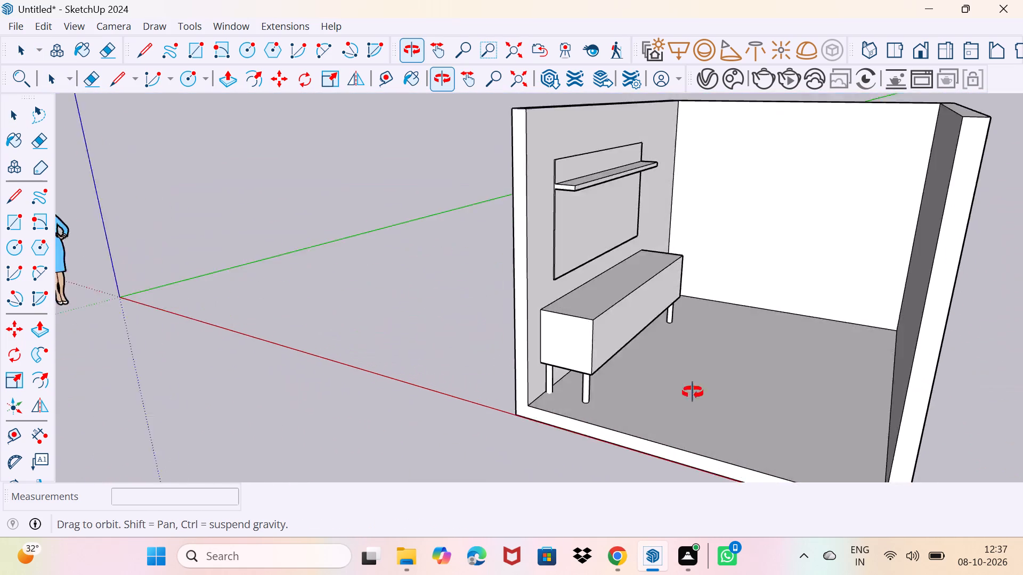
middle_drag(693, 392, 654, 398)
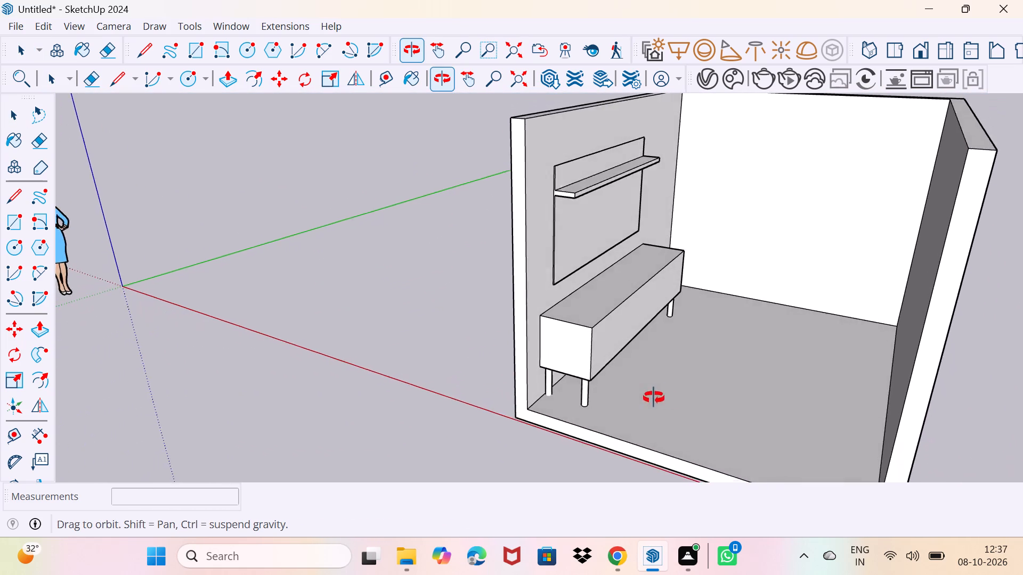
middle_drag(654, 398, 677, 415)
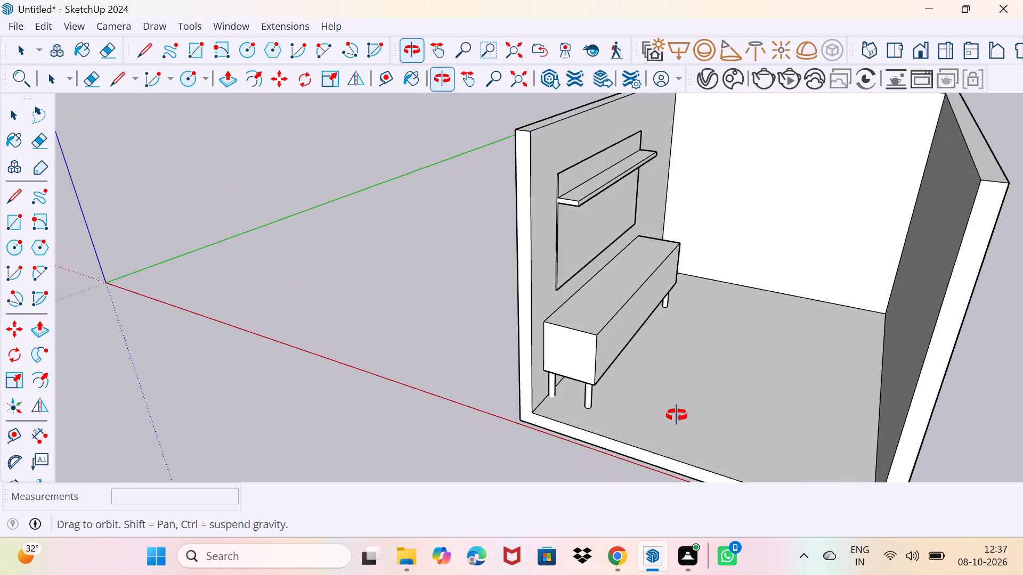
Examine the four-legged box unit and the wall panel above it from several angles.
middle_drag(677, 415, 667, 416)
scroll(686, 323, up, 4)
middle_drag(691, 313, 441, 376)
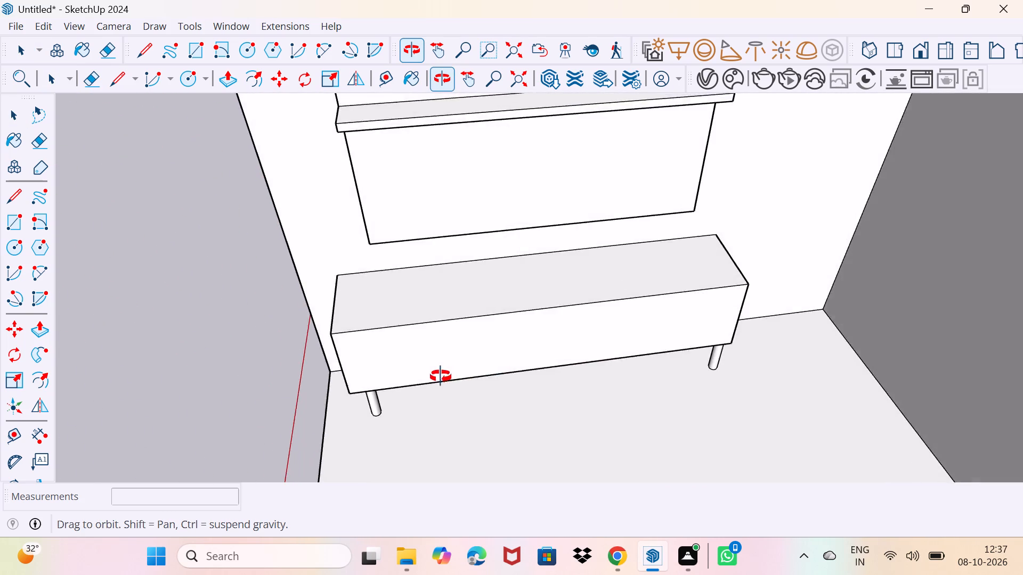
middle_drag(441, 376, 408, 362)
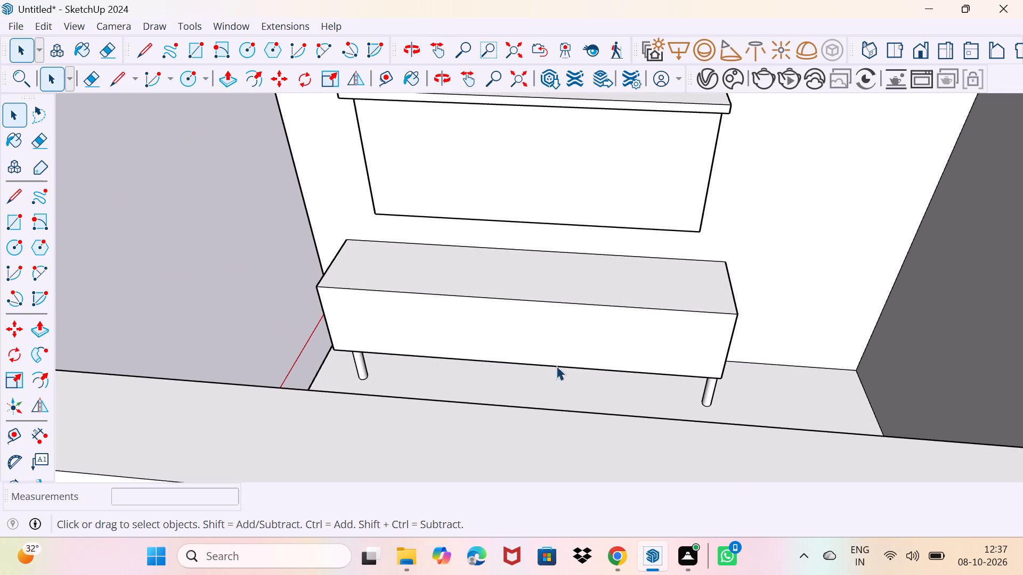
scroll(739, 277, up, 1)
middle_drag(730, 297, 616, 281)
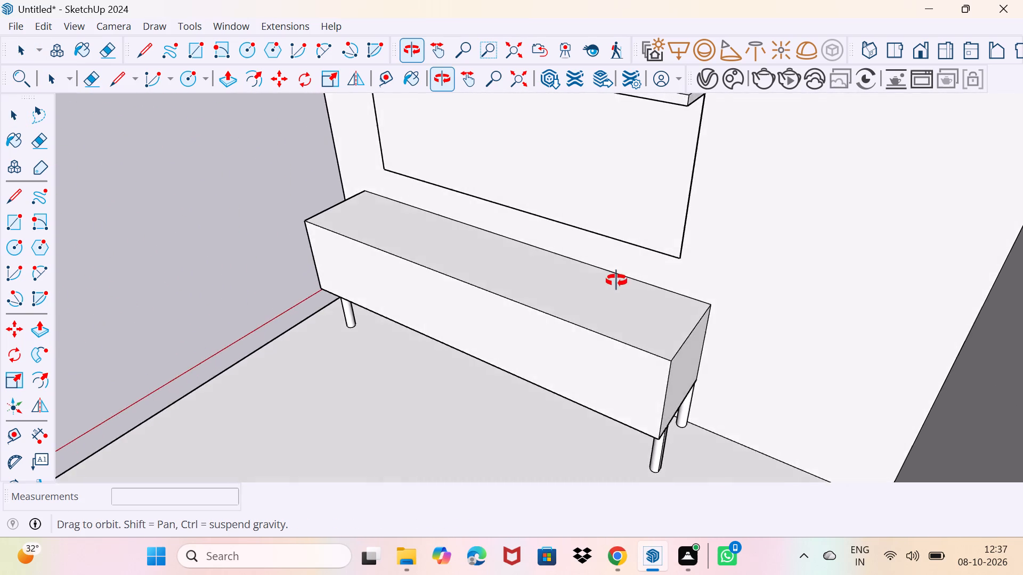
middle_drag(616, 281, 700, 313)
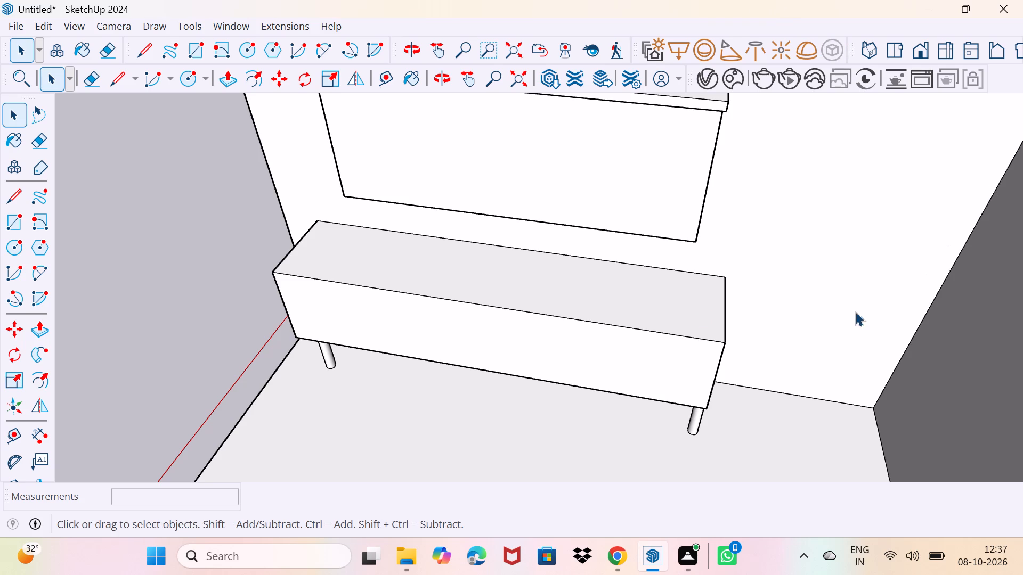
middle_drag(839, 313, 811, 293)
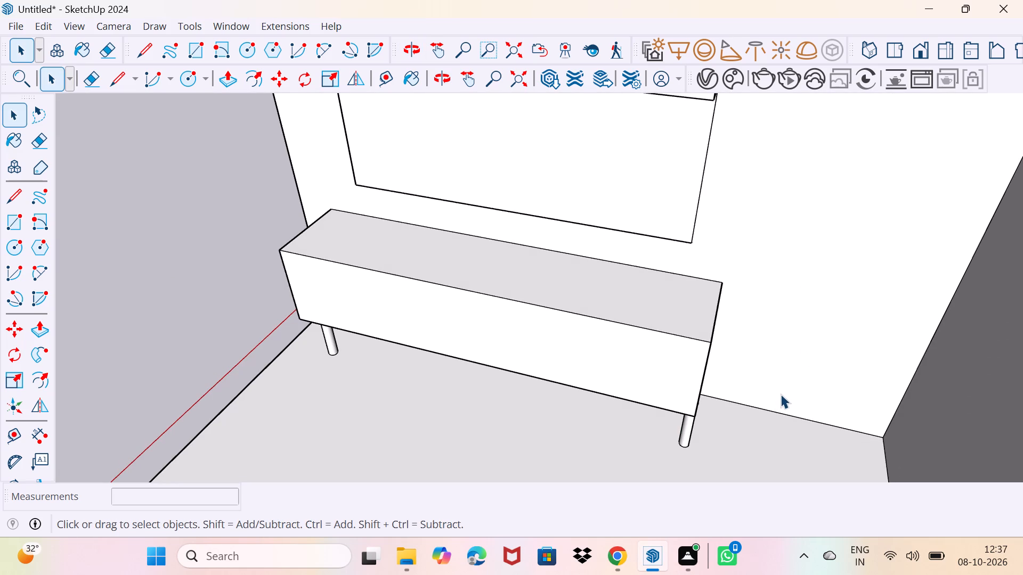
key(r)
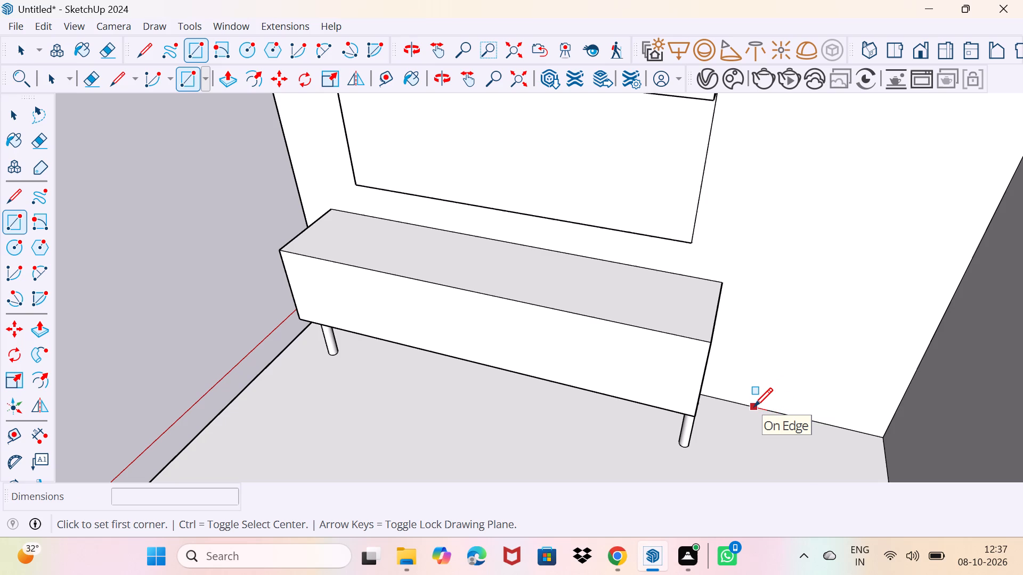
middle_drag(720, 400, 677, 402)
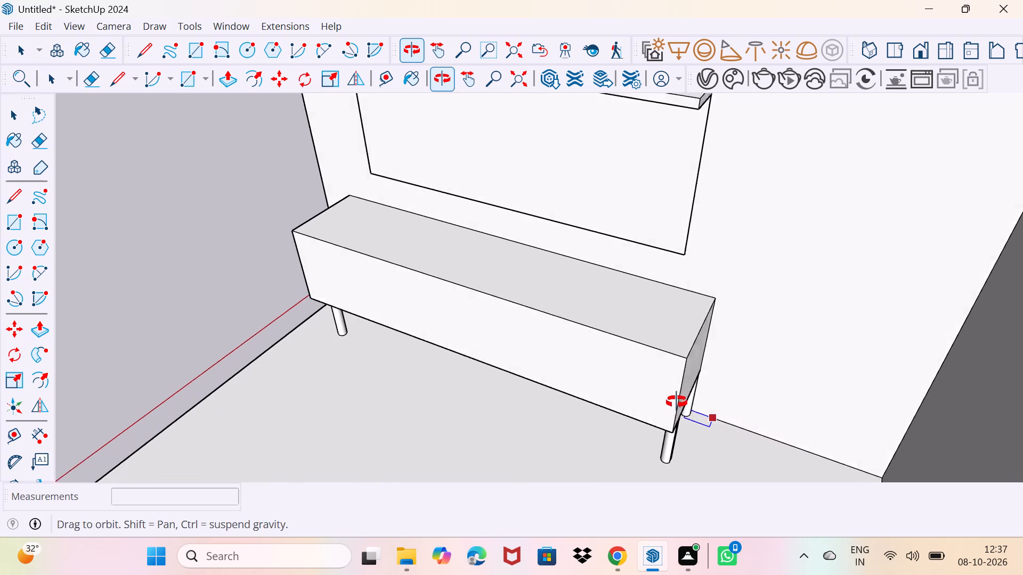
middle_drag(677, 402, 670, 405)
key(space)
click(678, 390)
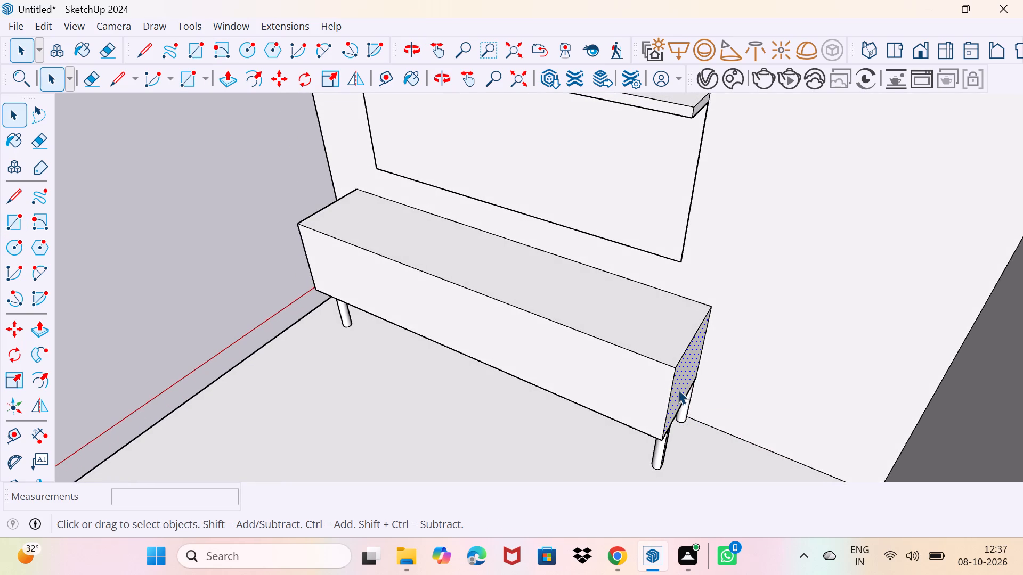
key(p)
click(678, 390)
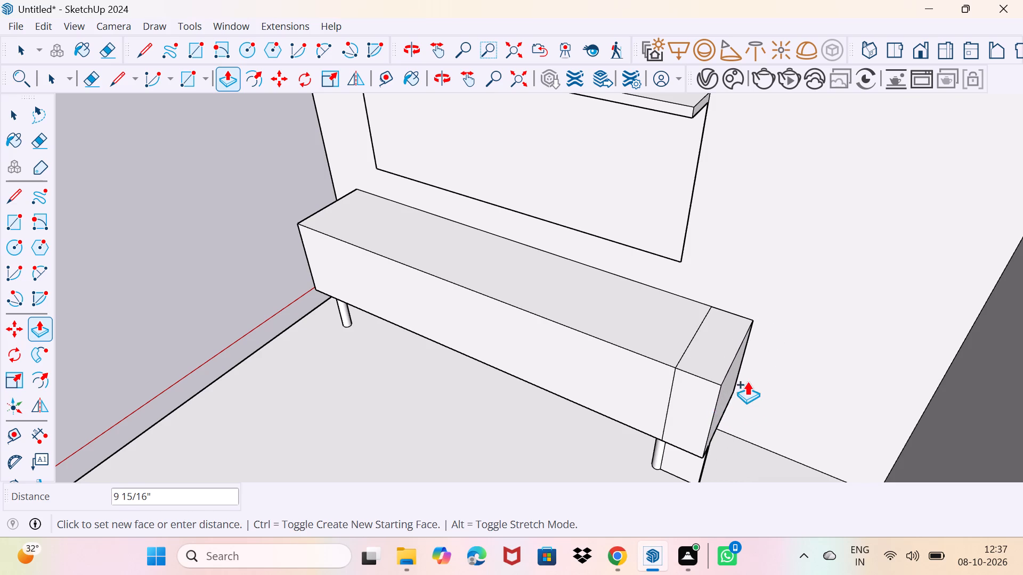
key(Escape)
Replace the curved edge where the box unit's end face meets the front leg with a straight line.
middle_drag(708, 434, 668, 369)
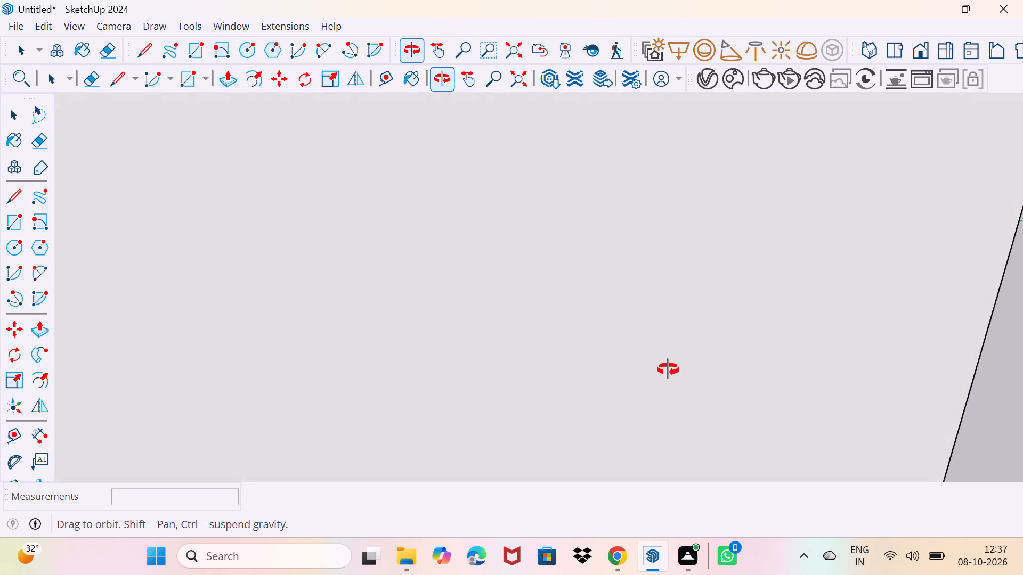
middle_drag(668, 369, 668, 414)
scroll(653, 430, up, 3)
middle_drag(644, 428, 637, 339)
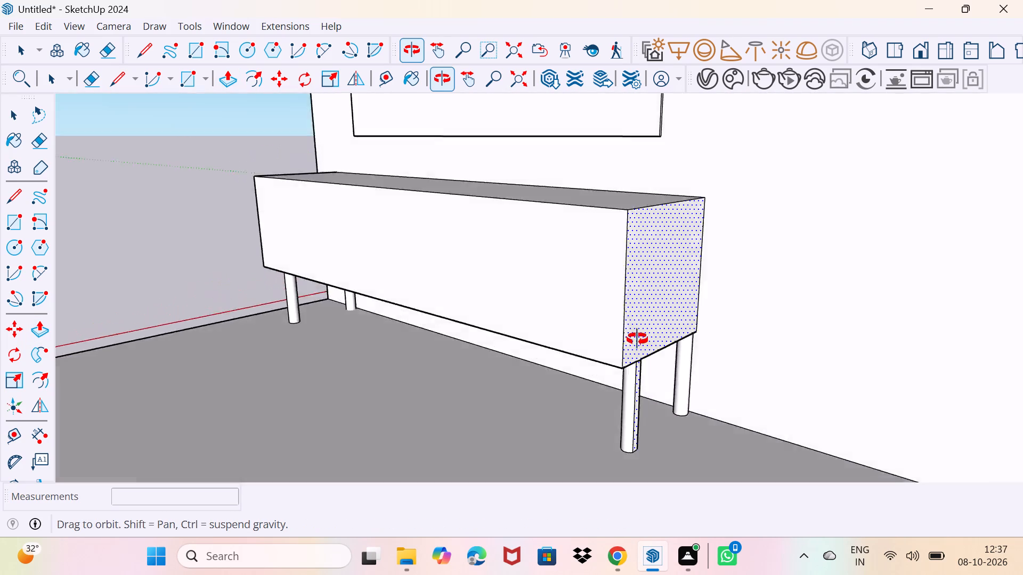
middle_drag(637, 339, 637, 359)
scroll(643, 384, up, 11)
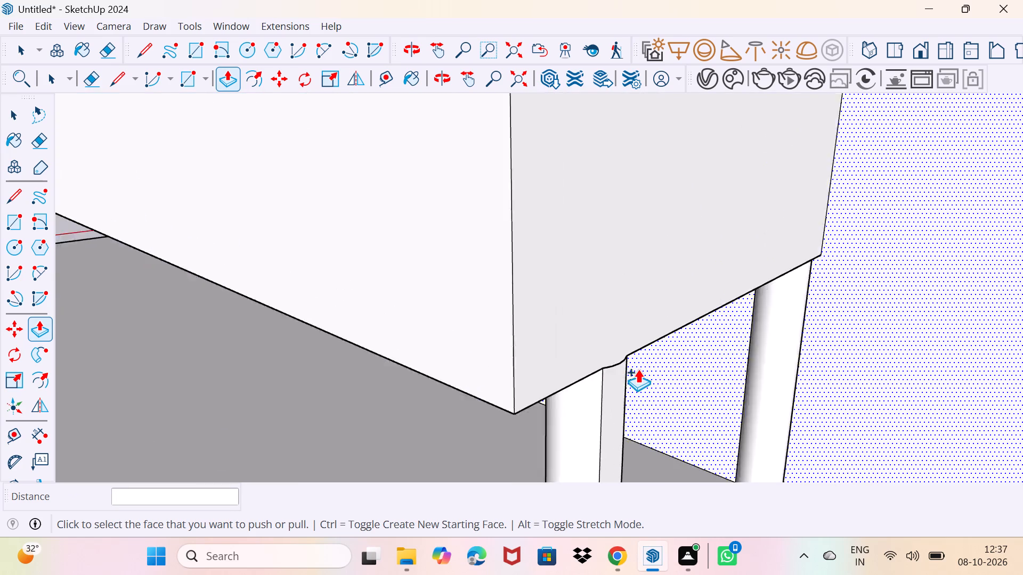
scroll(638, 369, up, 5)
scroll(578, 362, down, 3)
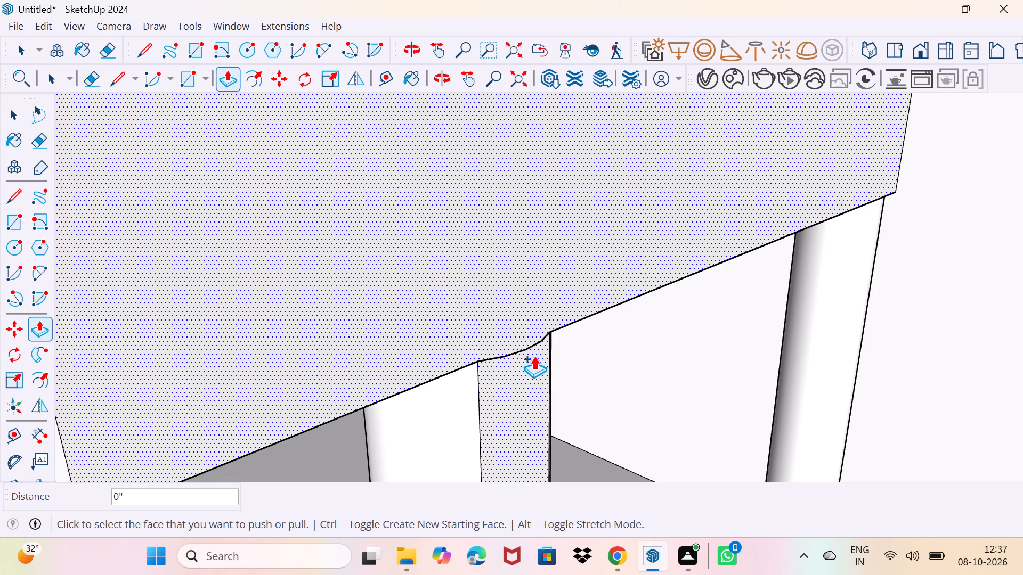
key(space)
click(525, 350)
key(Delete)
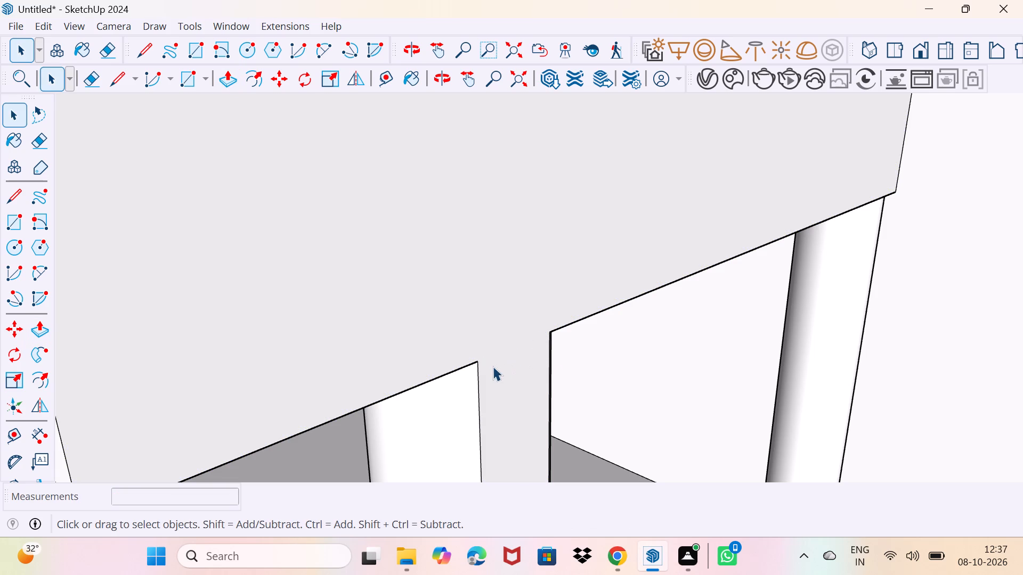
key(l)
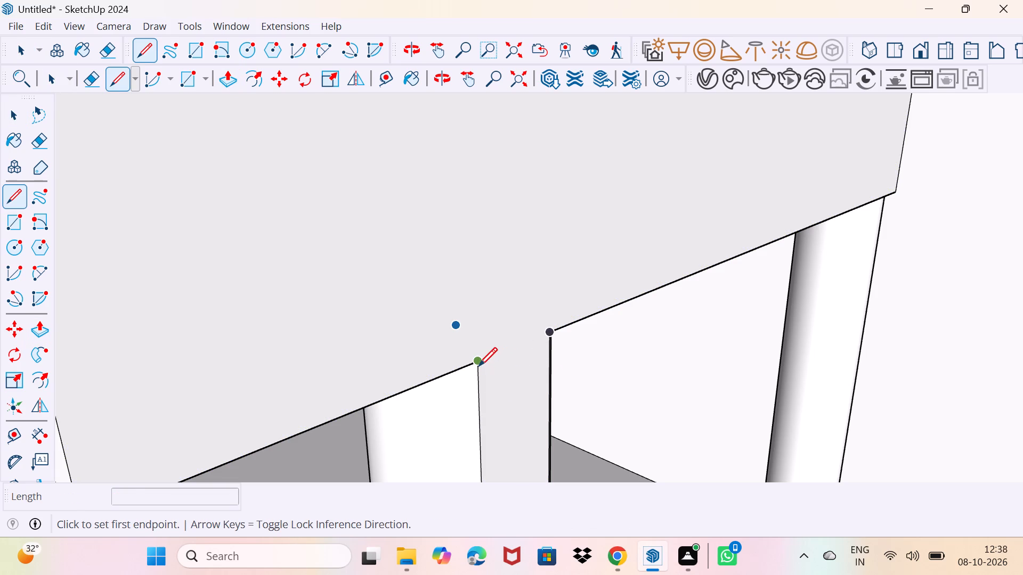
click(478, 366)
click(555, 336)
key(space)
Push/Pull the box unit's end face about 3' 3" along the wall toward the room corner.
scroll(553, 347, down, 2)
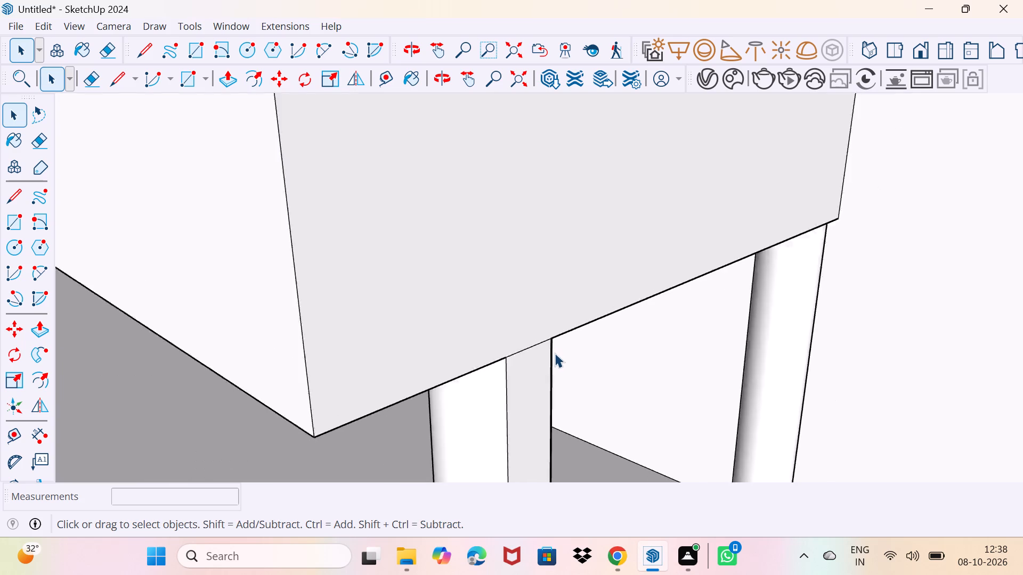
scroll(555, 353, down, 6)
middle_click(554, 368)
scroll(554, 368, down, 11)
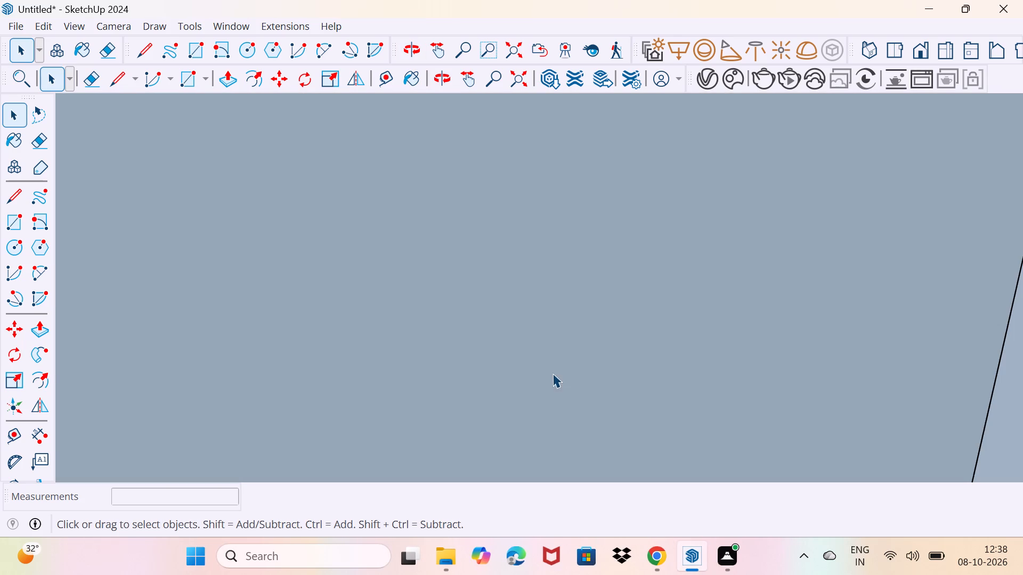
click(514, 85)
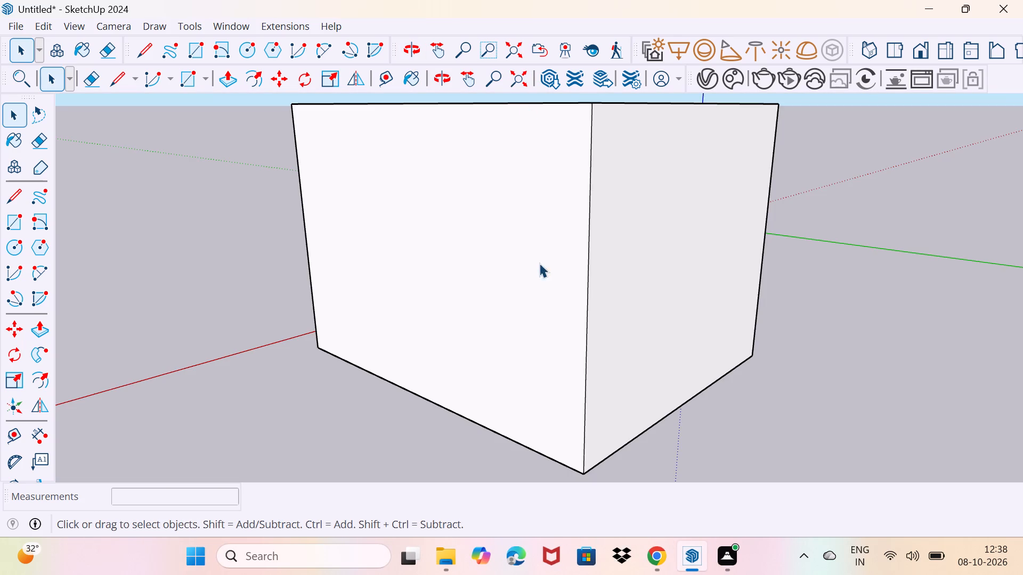
middle_drag(515, 254, 673, 431)
scroll(687, 284, up, 4)
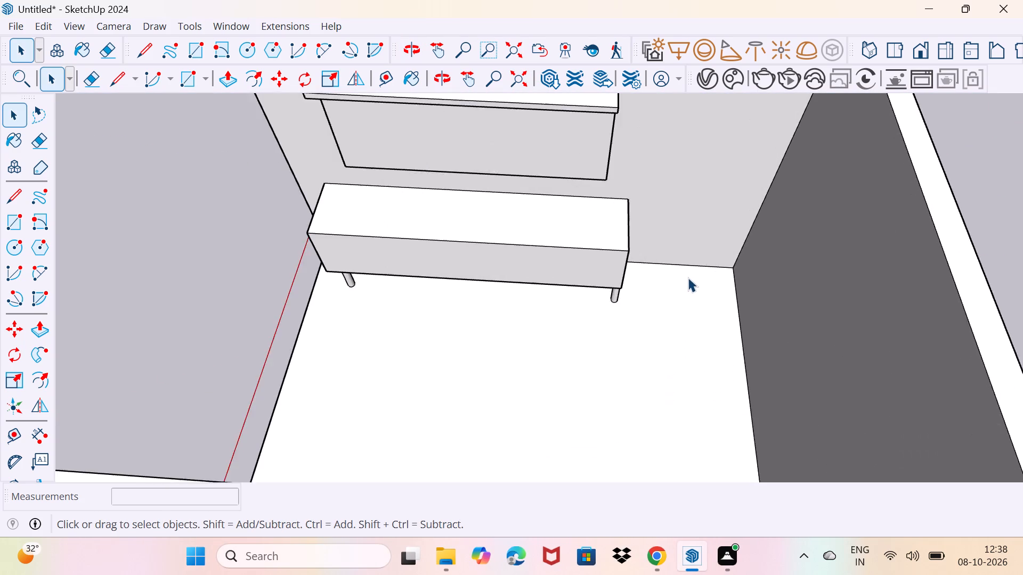
scroll(688, 277, up, 3)
middle_drag(673, 290, 560, 290)
click(597, 254)
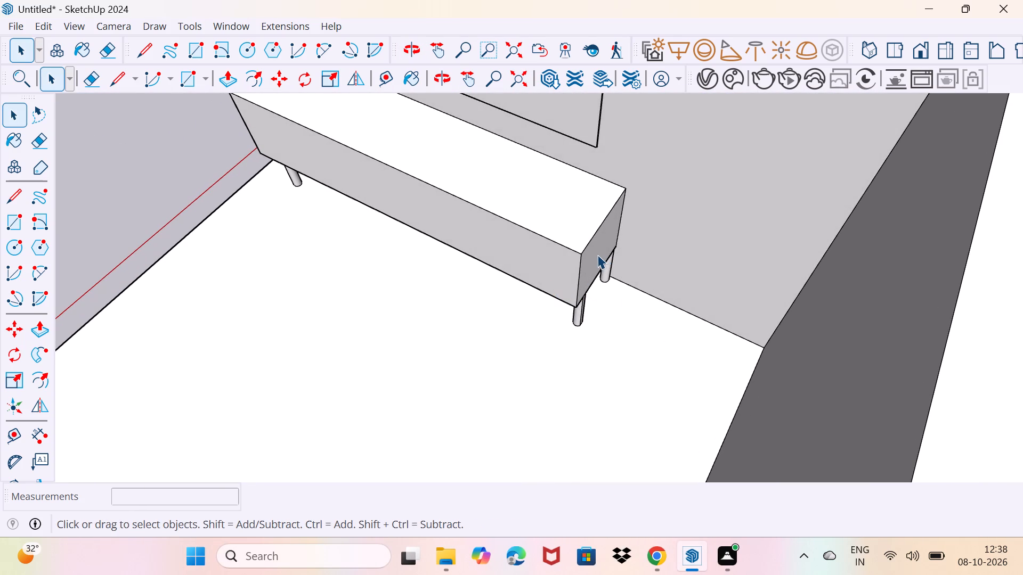
key(p)
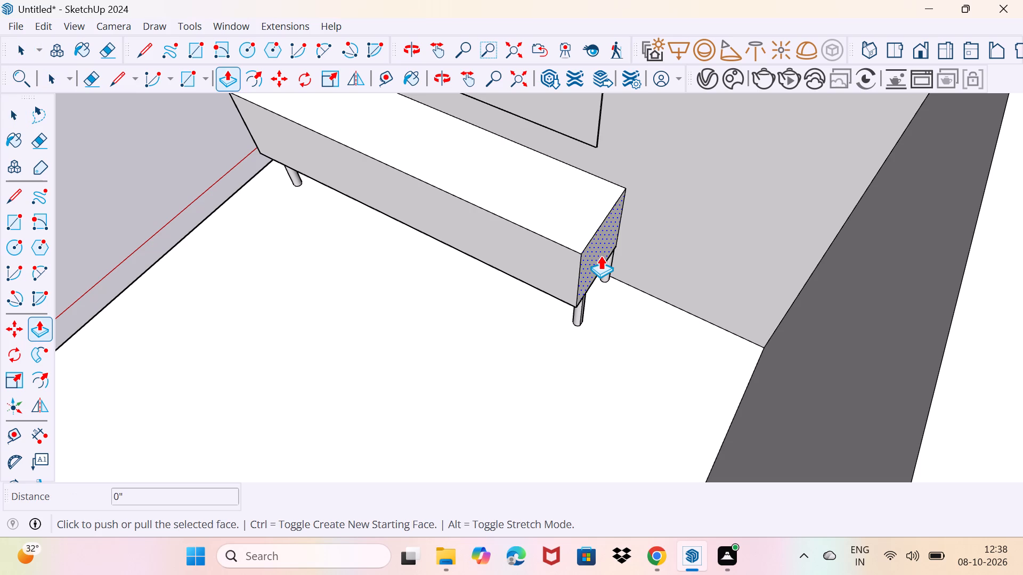
key(Escape)
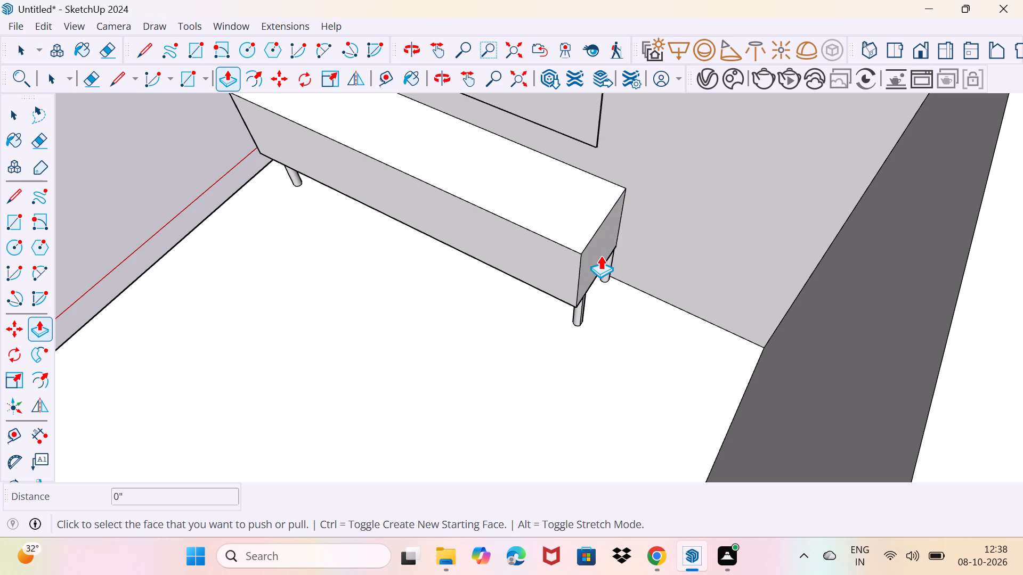
key(space)
text(p)
key(Return)
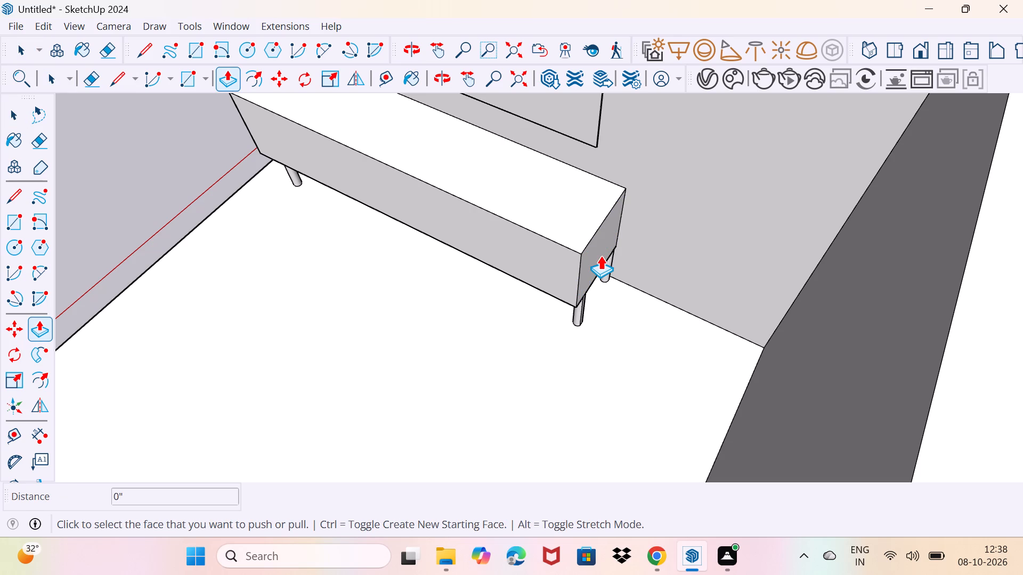
click(597, 251)
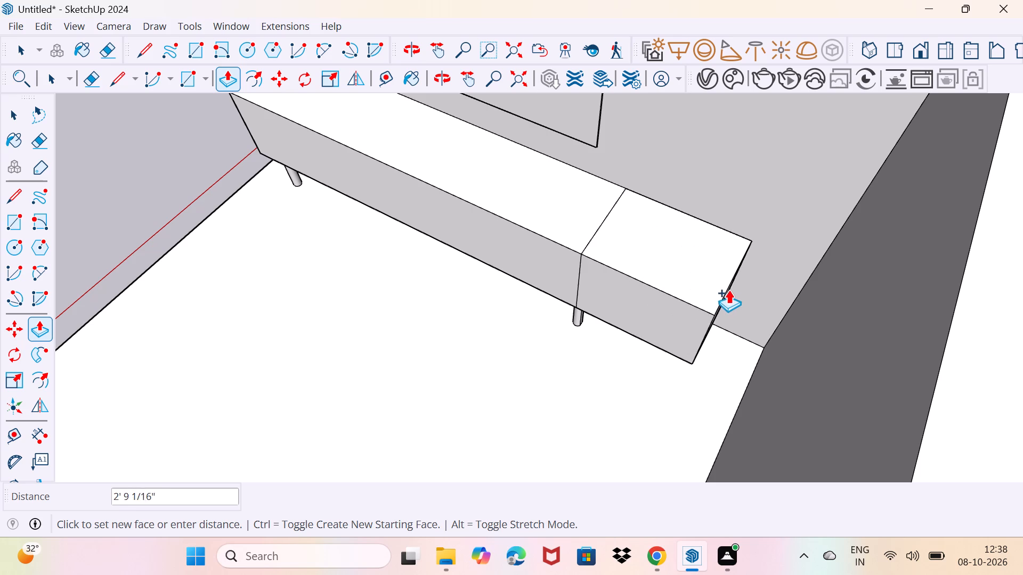
click(751, 310)
Push/Pull the top face of the box unit's added end section up about 5' 8 1/2" as a tall cabinet.
middle_drag(684, 306, 717, 287)
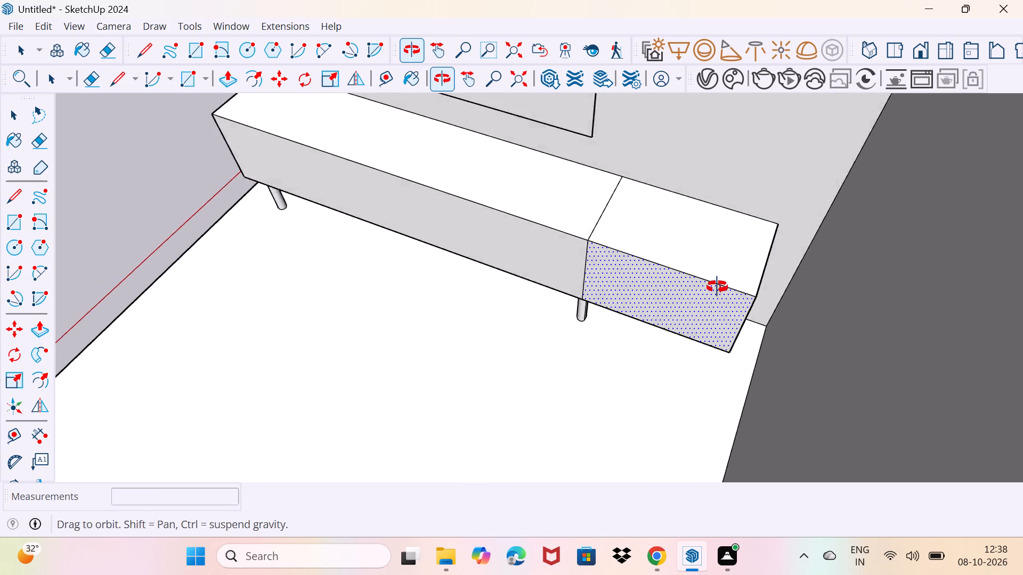
middle_drag(717, 287, 730, 250)
scroll(729, 240, down, 2)
middle_drag(707, 221, 711, 226)
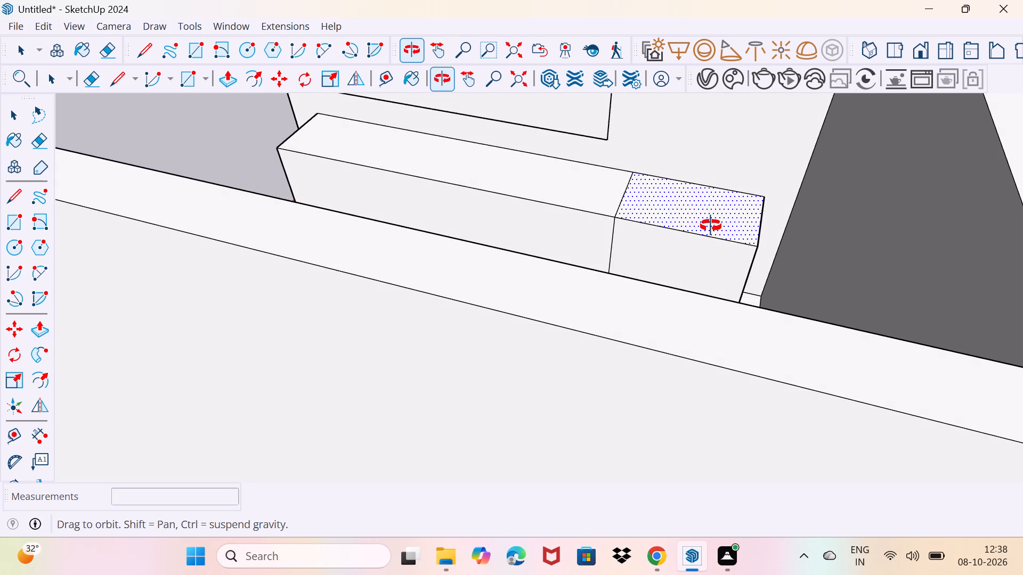
middle_drag(711, 226, 713, 367)
click(716, 349)
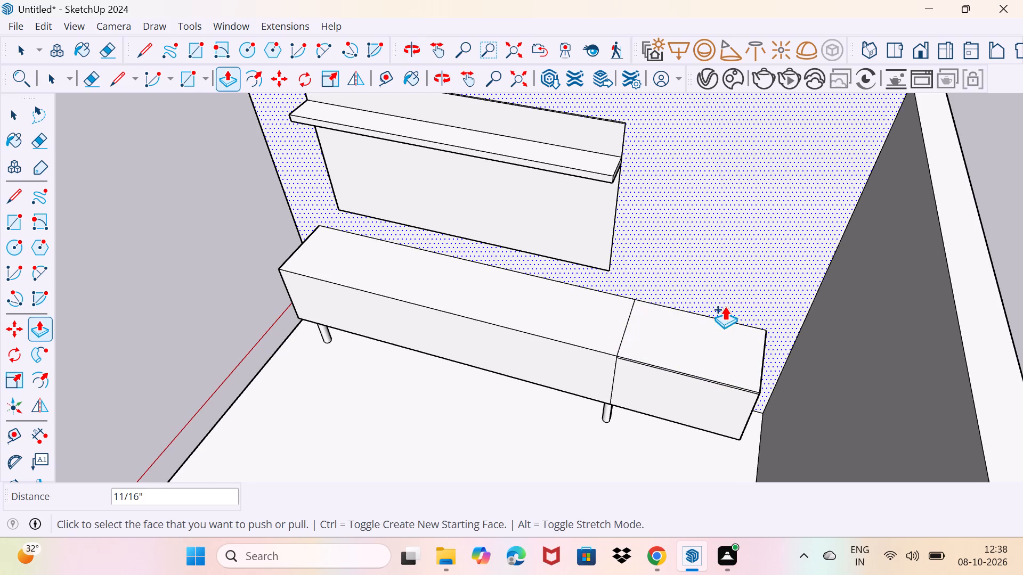
key(ctrl+z)
click(710, 335)
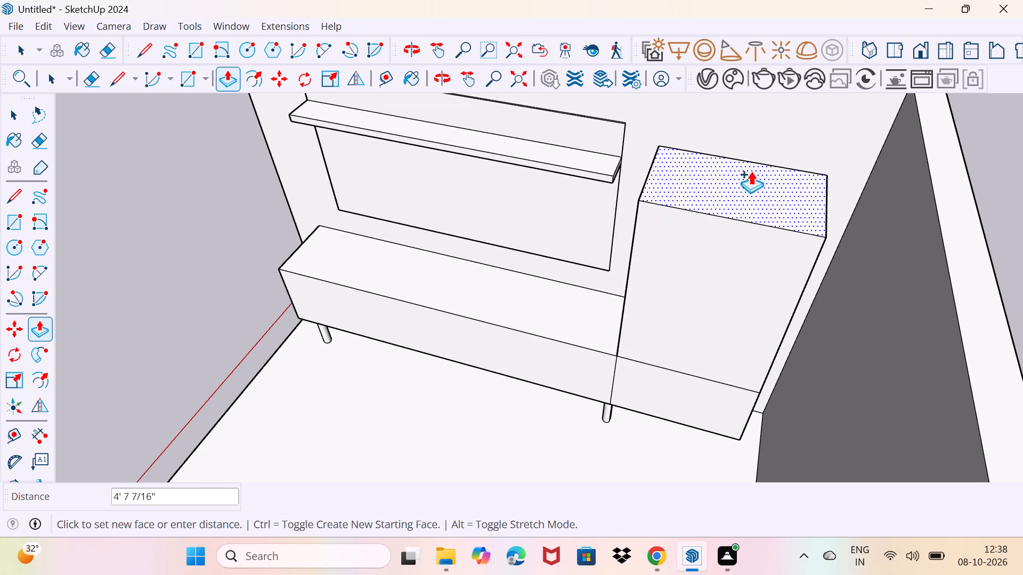
middle_drag(752, 157, 762, 267)
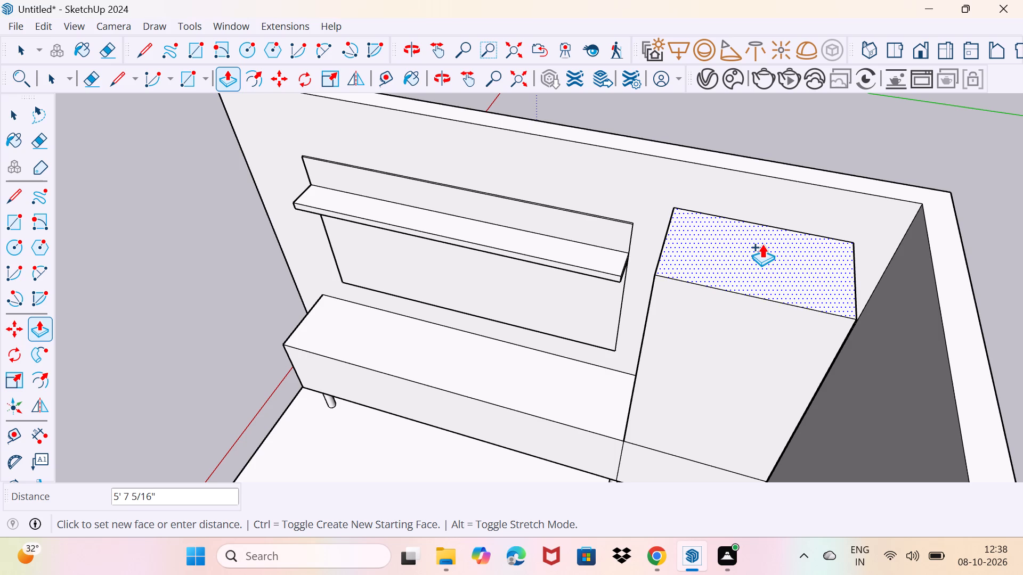
click(761, 240)
key(space)
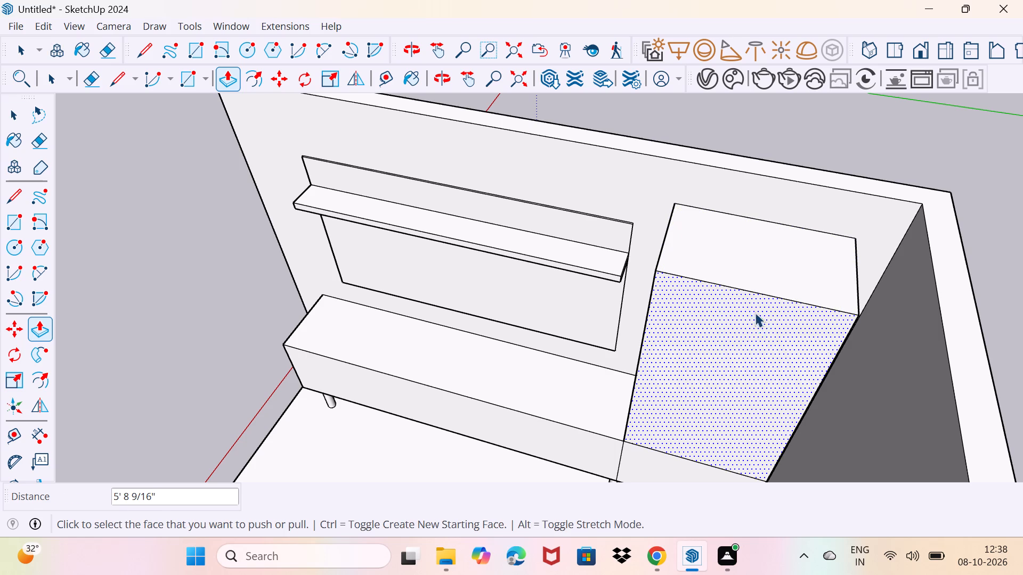
Erase the two seam lines on the front face between the low box unit and the tall cabinet.
scroll(728, 367, down, 6)
middle_drag(711, 414, 757, 356)
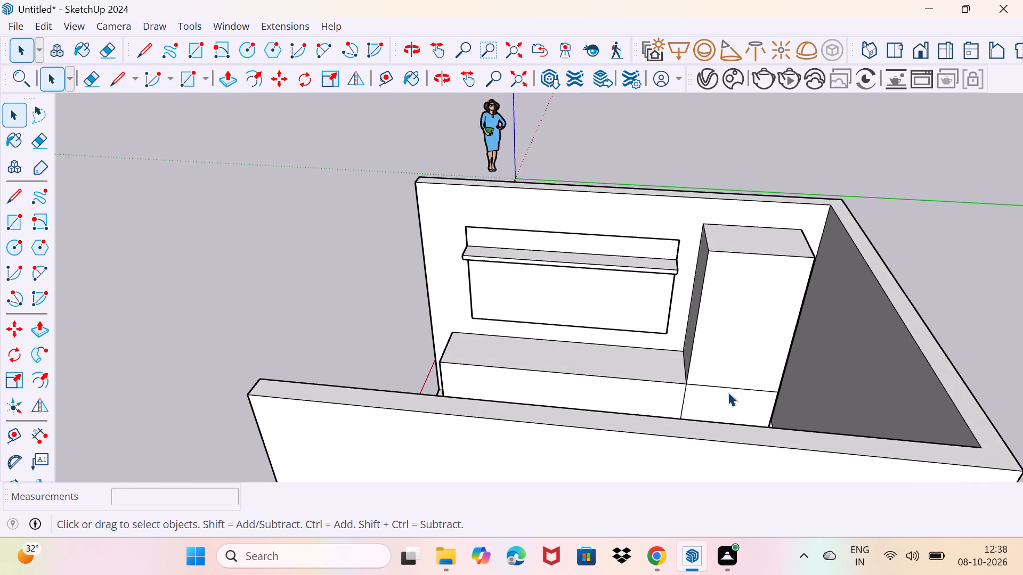
scroll(725, 393, up, 6)
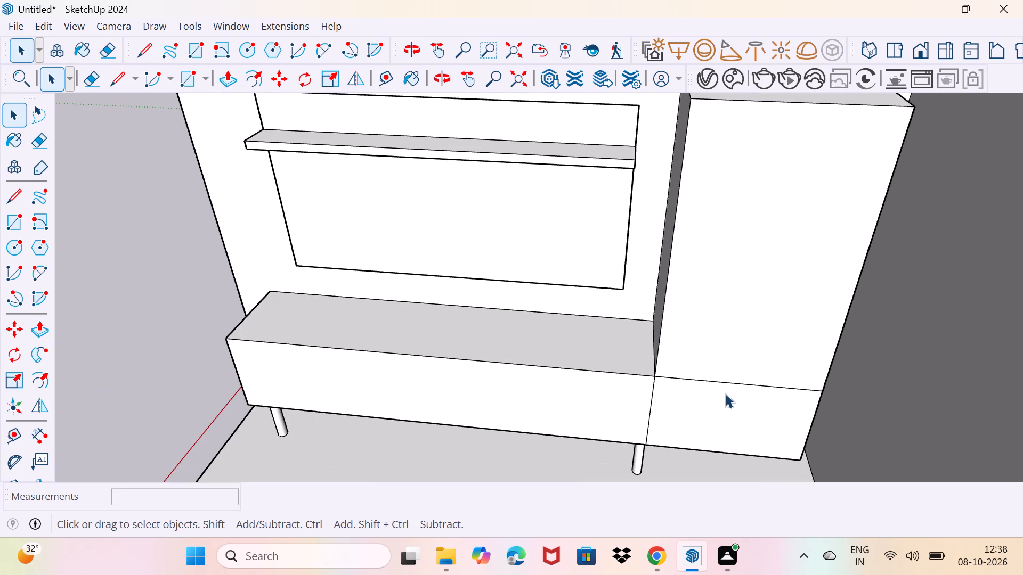
key(e)
drag(725, 393, 736, 358)
drag(647, 406, 710, 401)
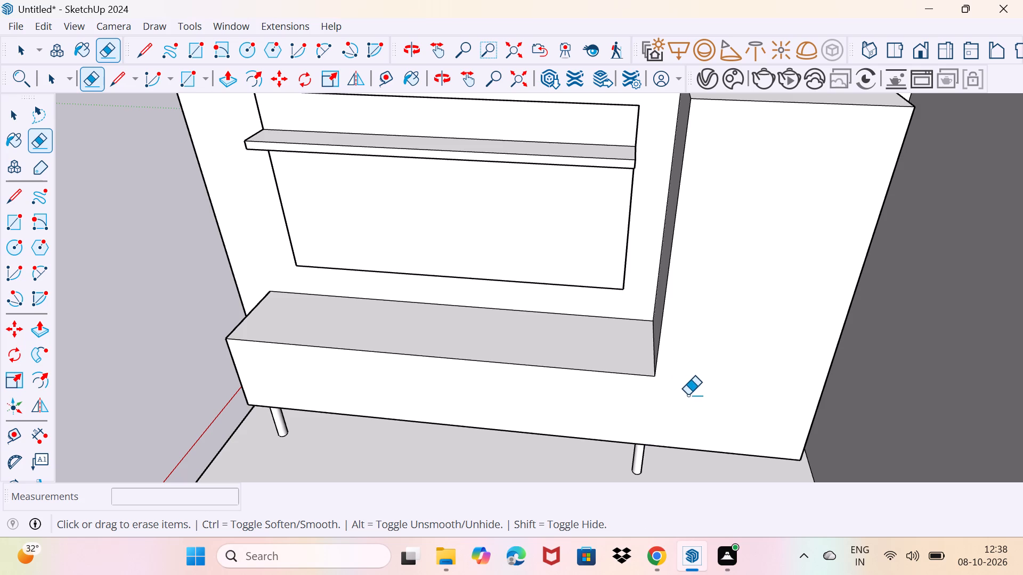
middle_drag(700, 416, 722, 432)
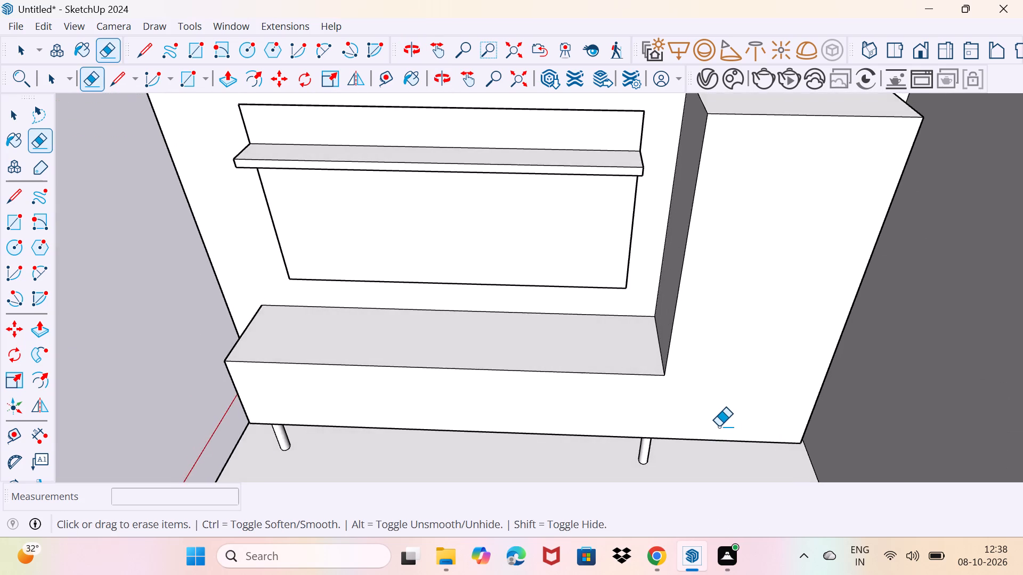
scroll(719, 426, down, 3)
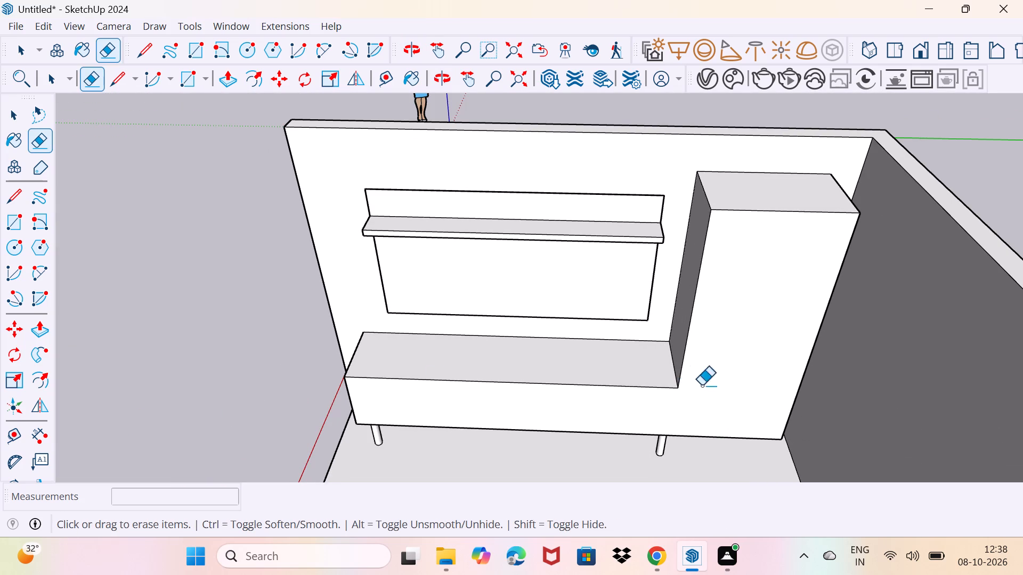
Place a guide line 2' in from the tall cabinet's edge nearest the shelf, across its top face.
middle_drag(728, 382, 617, 408)
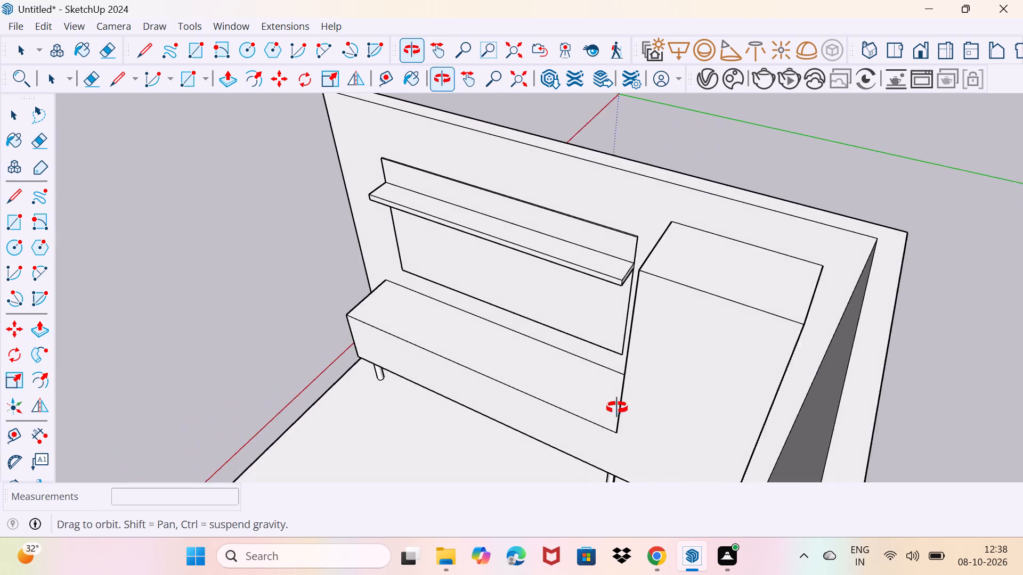
middle_drag(617, 408, 626, 425)
key(space)
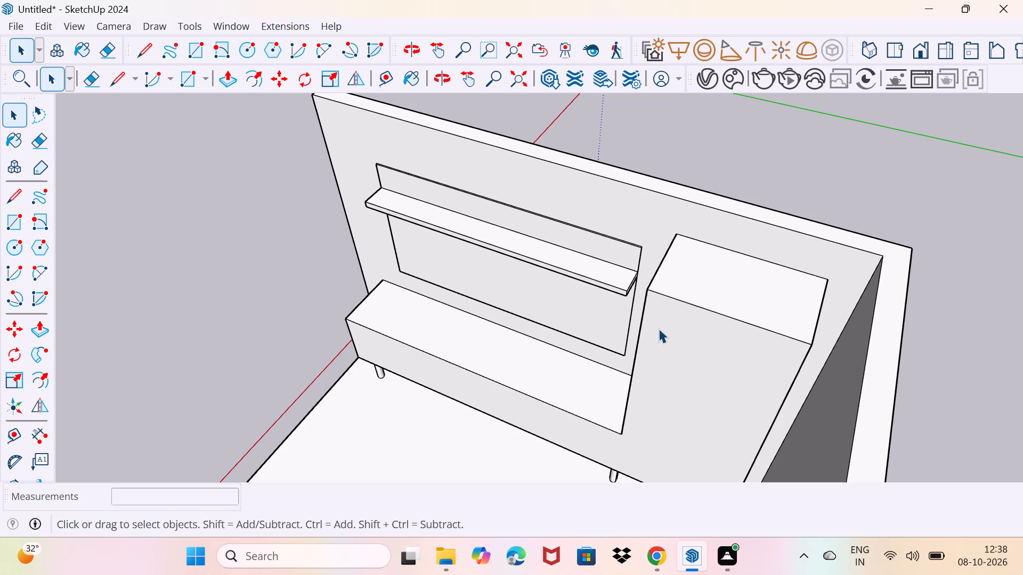
key(t)
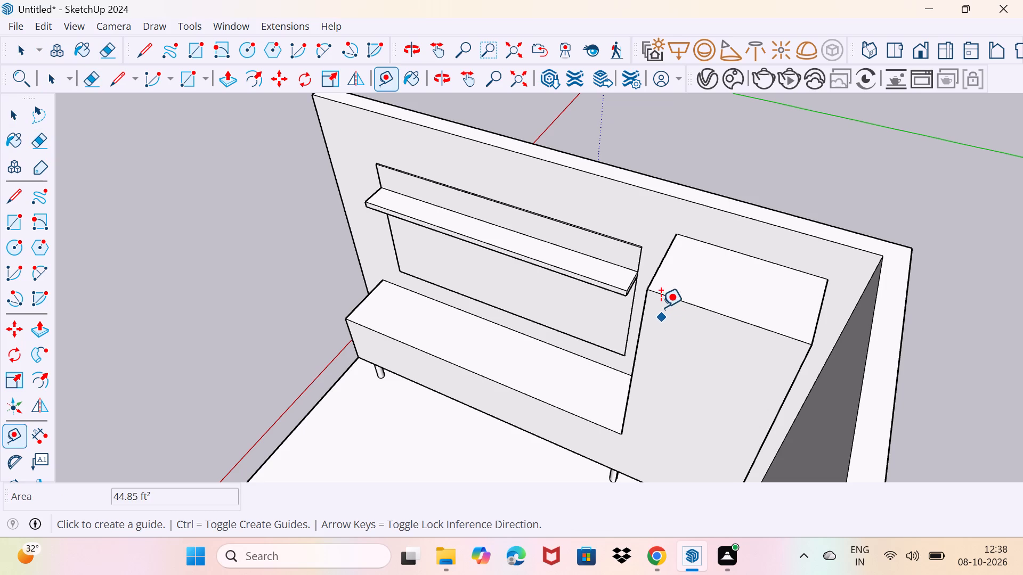
click(656, 278)
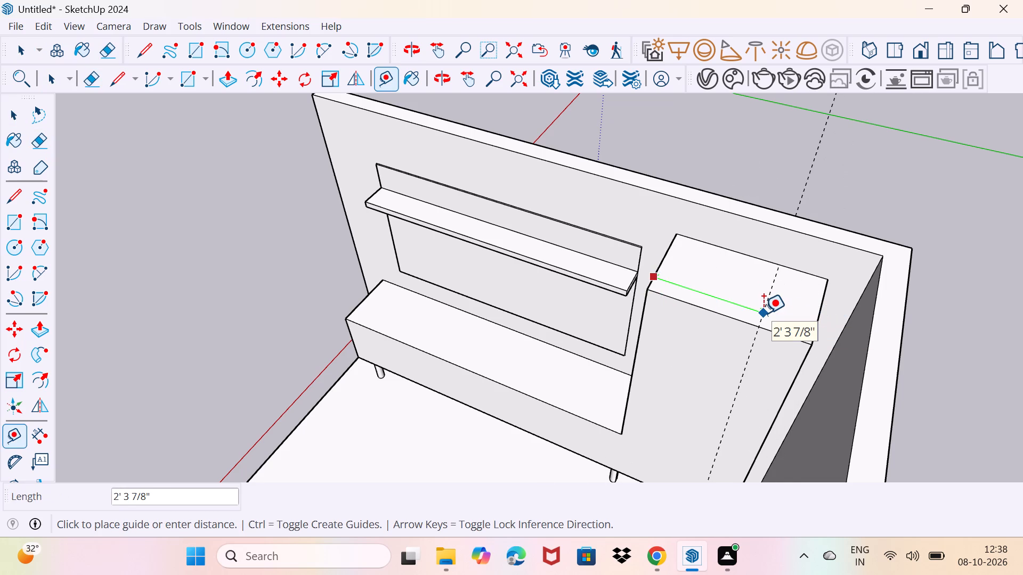
key(2)
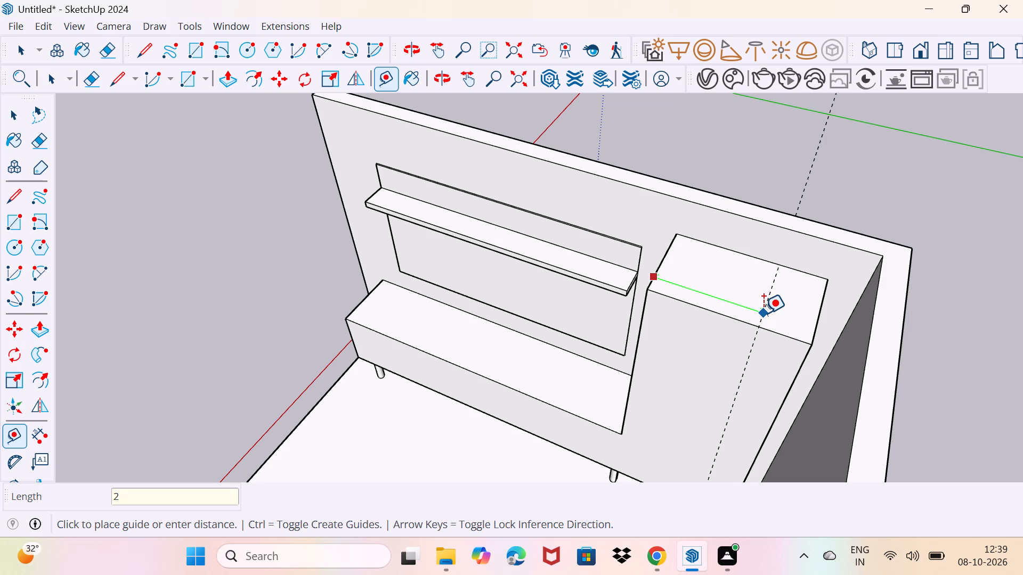
key(apostrophe)
key(Return)
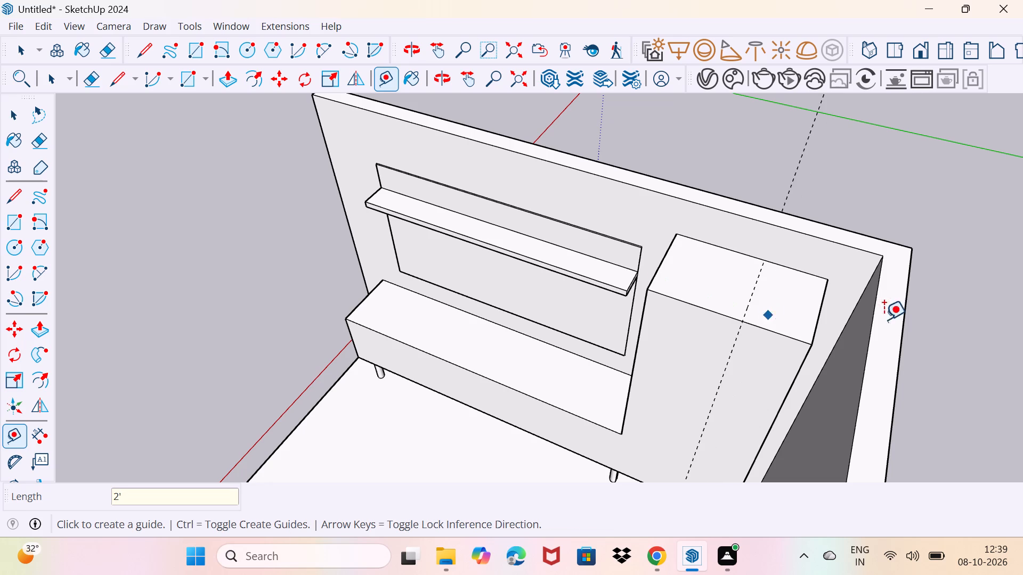
key(space)
Push/Pull the tall cabinet's side face nearest the room corner inward 1' 4" to the guide line.
middle_drag(772, 374, 768, 342)
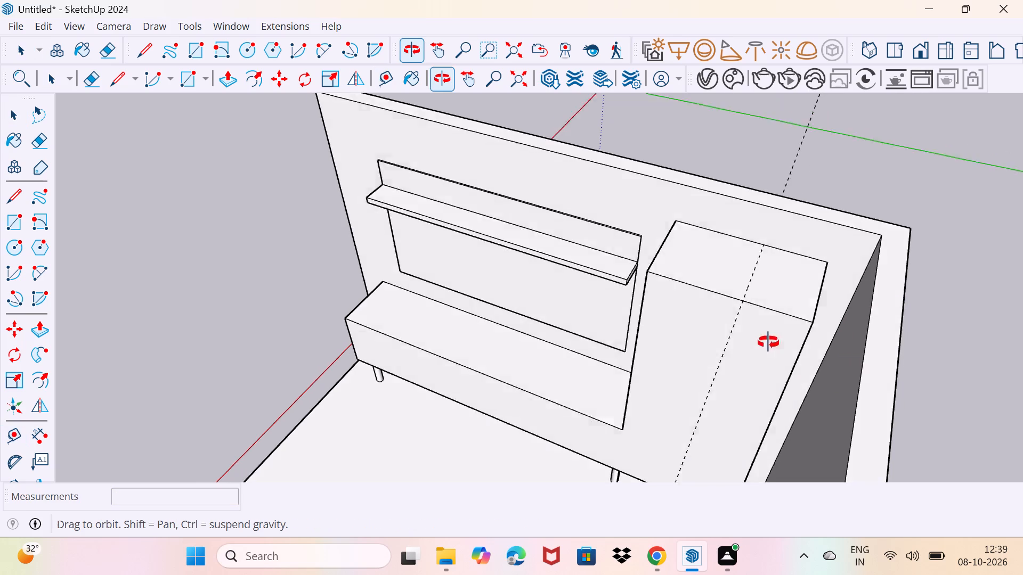
middle_drag(768, 342, 764, 334)
scroll(795, 332, up, 4)
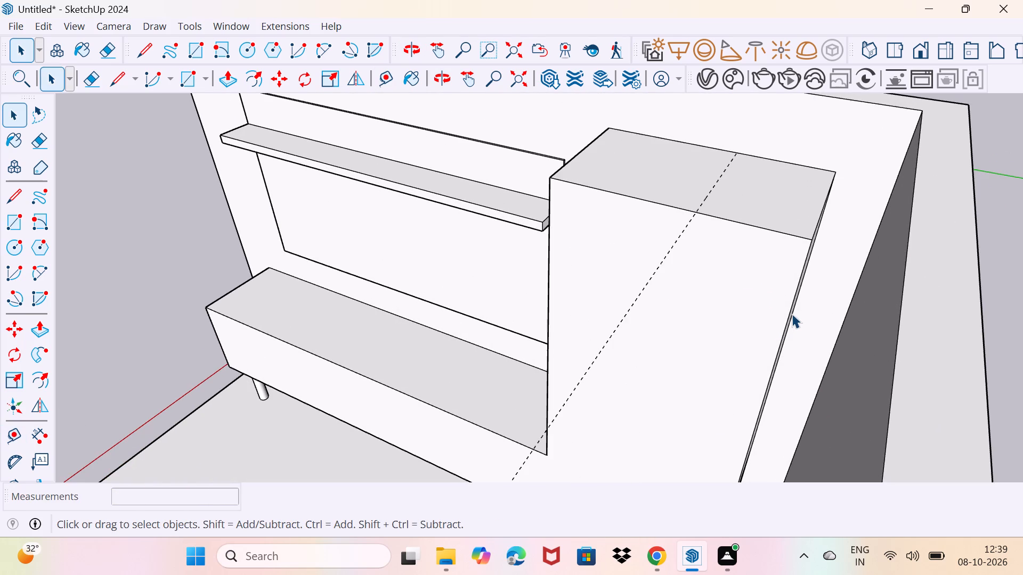
scroll(792, 313, up, 5)
key(p)
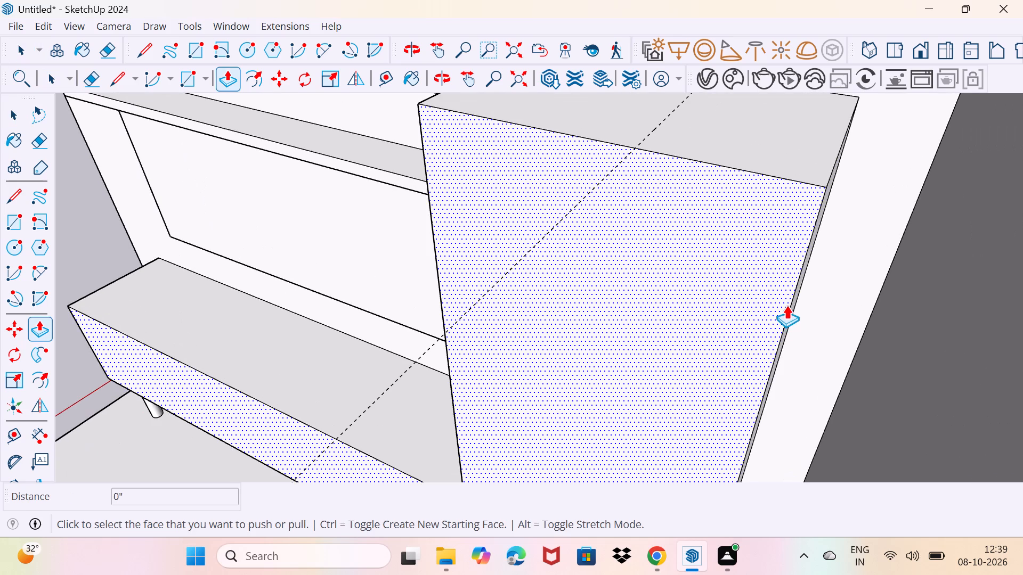
click(800, 287)
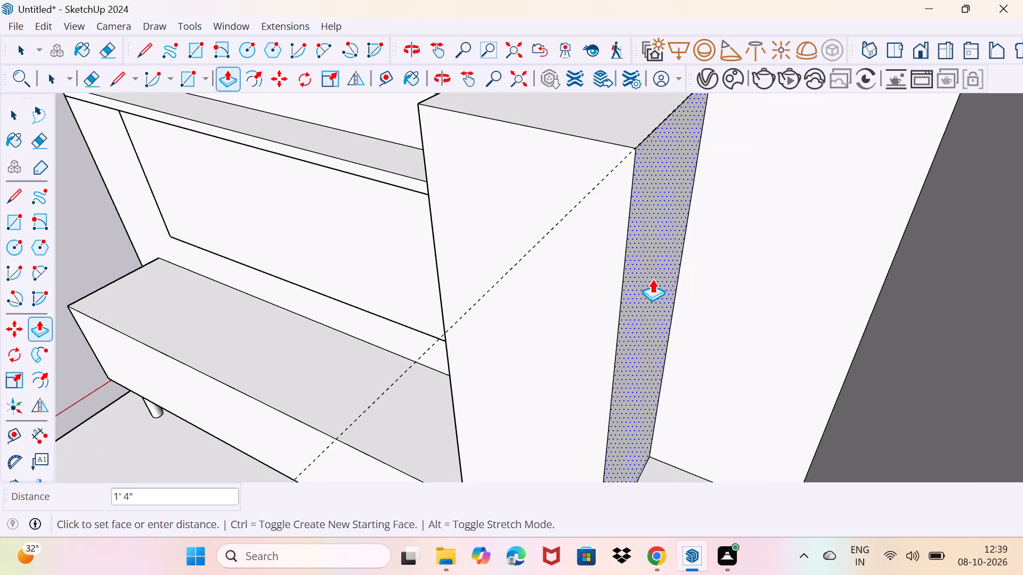
click(652, 279)
key(Escape)
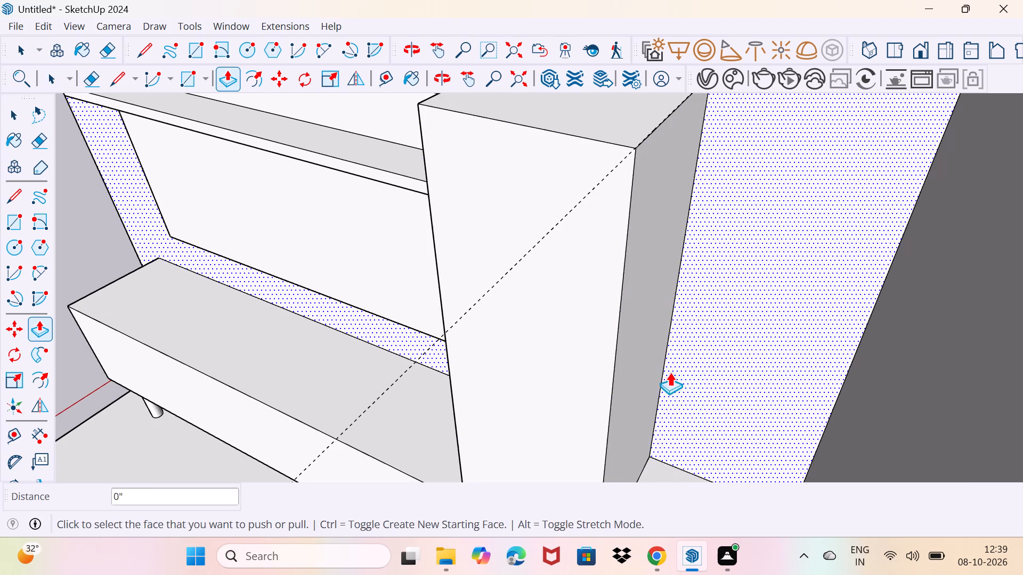
key(space)
drag(668, 421, 708, 391)
Erase the guide line crossing the tall cabinet.
scroll(680, 396, down, 4)
middle_drag(632, 414, 661, 418)
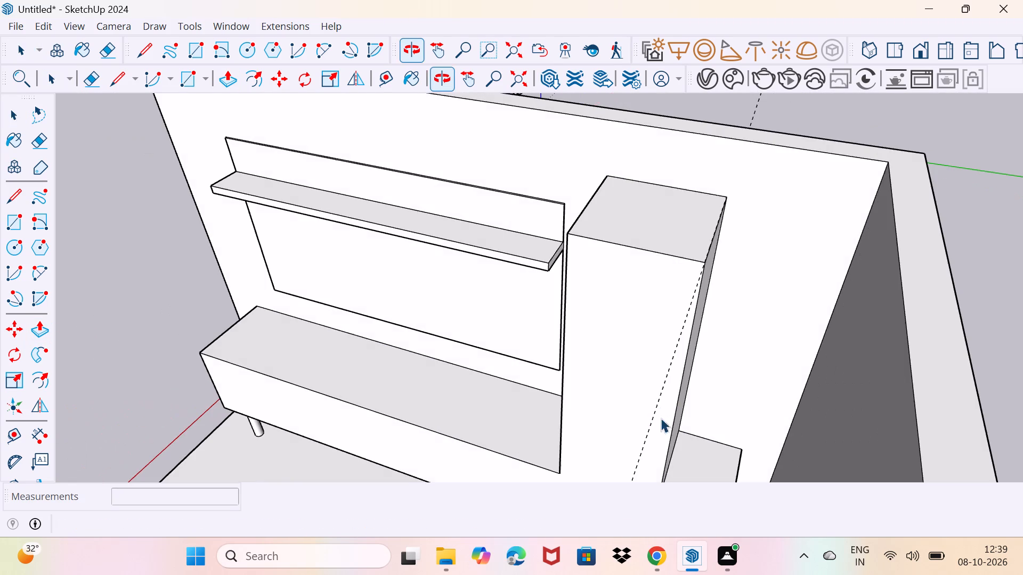
scroll(602, 452, down, 3)
key(e)
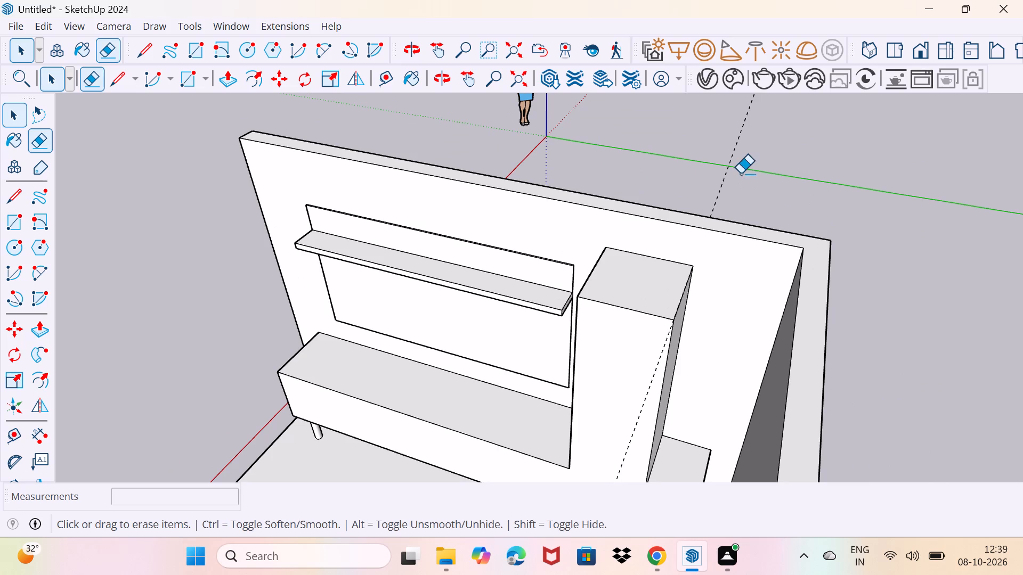
drag(718, 173, 761, 179)
Push/Pull the end face of the low stub beside the tall cabinet inward 1' 4", flush with the cabinet's side.
scroll(797, 174, down, 4)
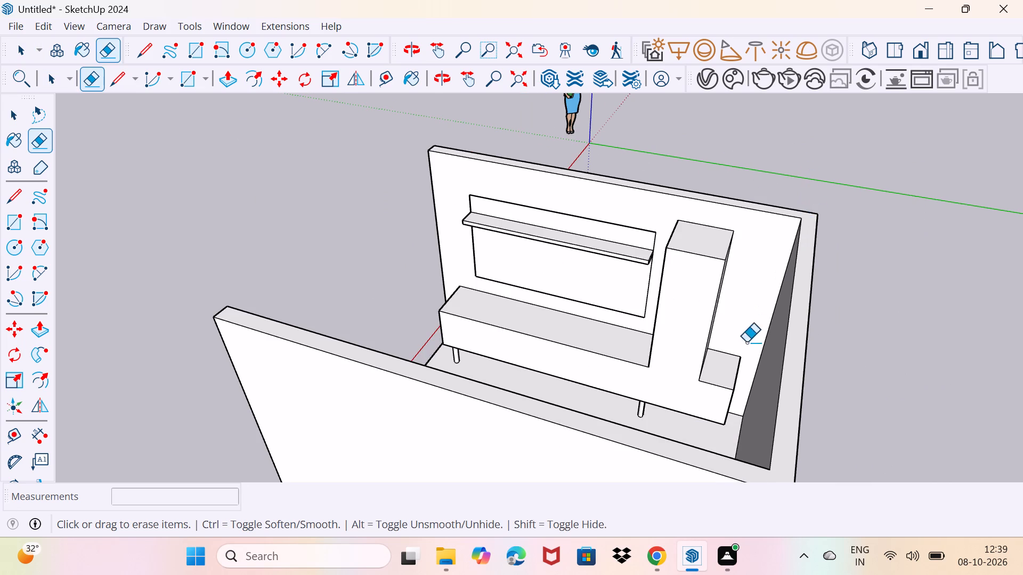
middle_drag(718, 374, 722, 393)
scroll(721, 396, up, 3)
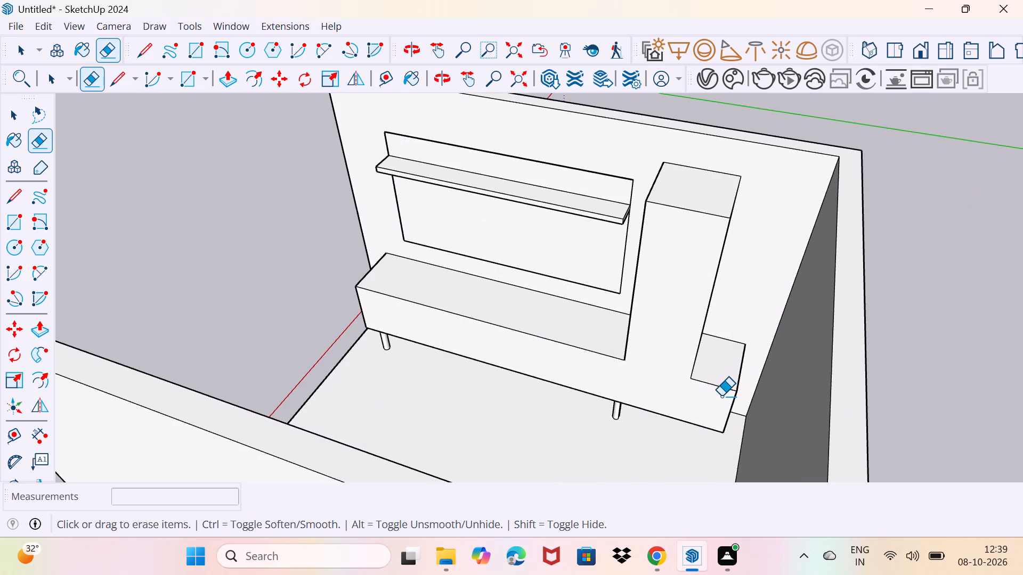
middle_drag(730, 397, 690, 424)
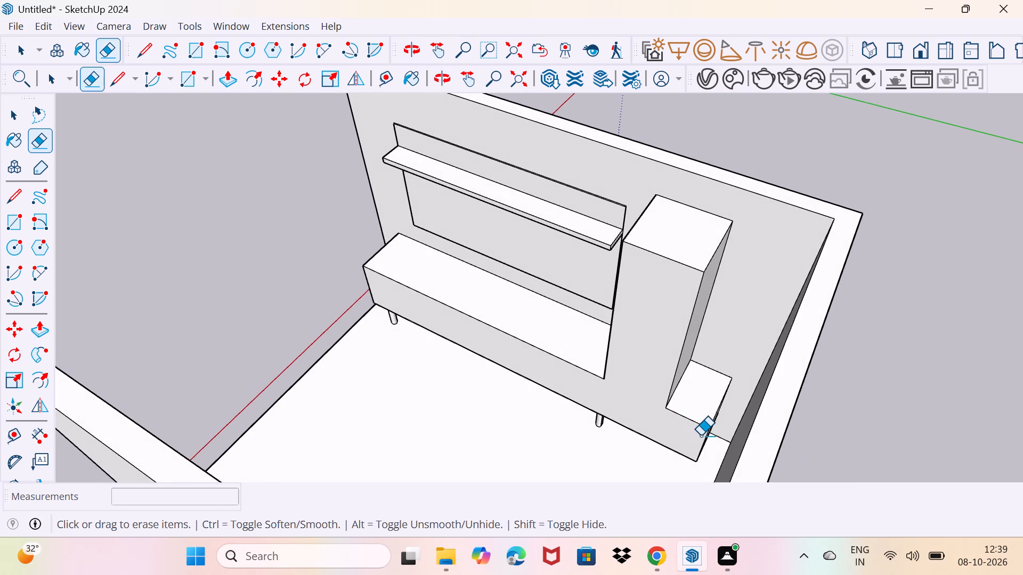
scroll(701, 436, up, 7)
key(space)
click(709, 425)
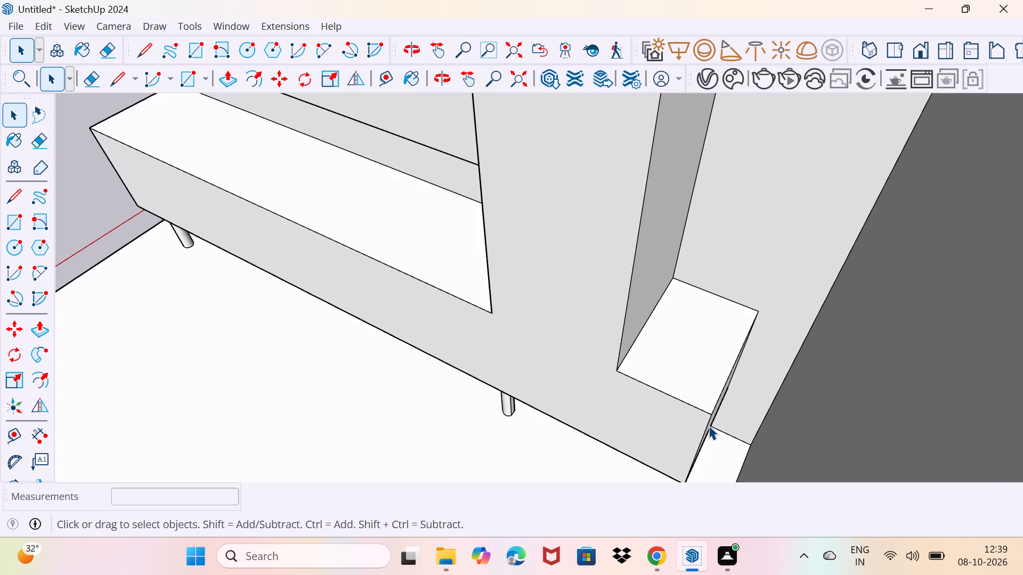
scroll(721, 405, up, 3)
drag(715, 414, 758, 372)
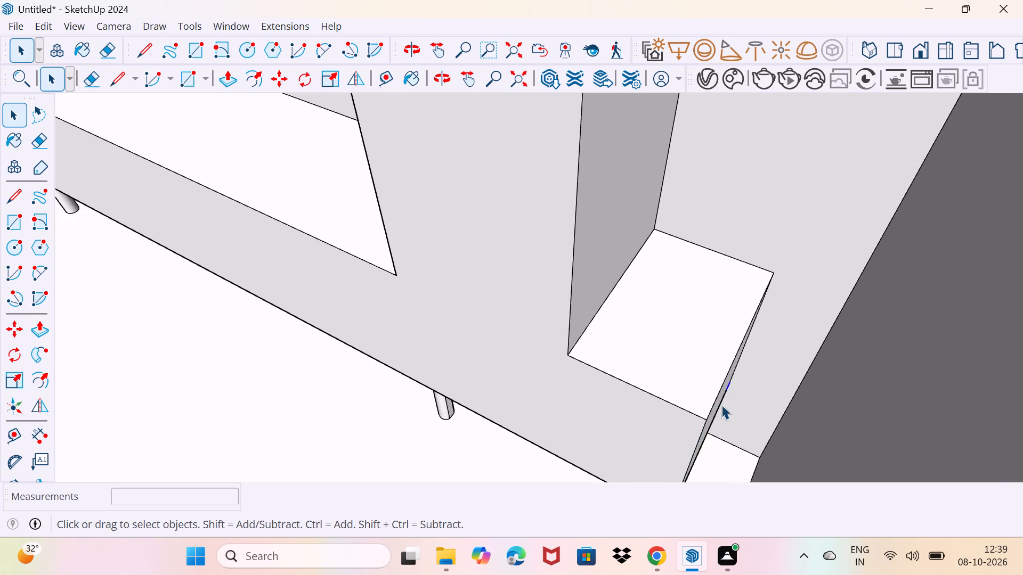
click(716, 407)
scroll(716, 407, up, 9)
drag(717, 418, 735, 393)
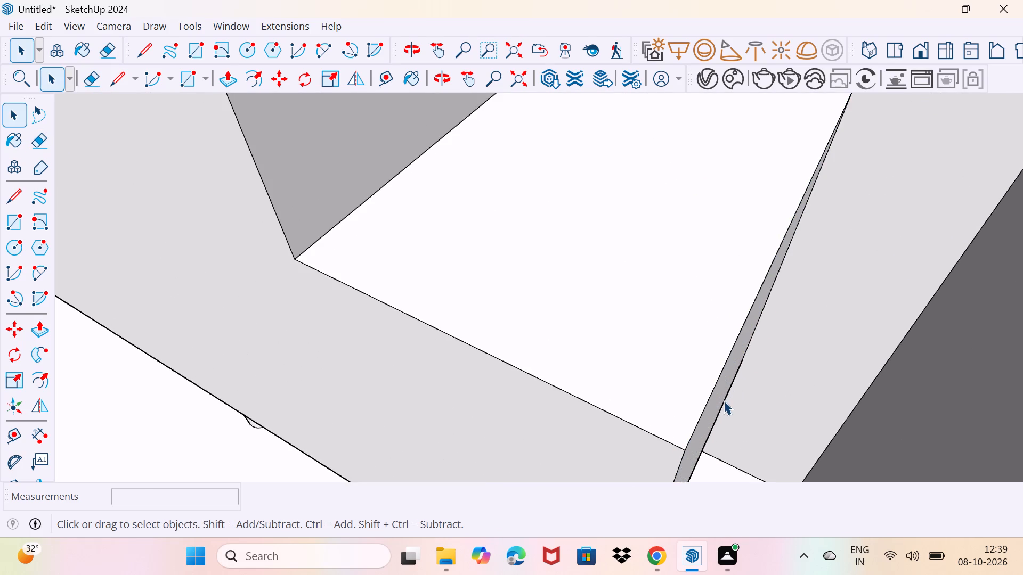
click(711, 403)
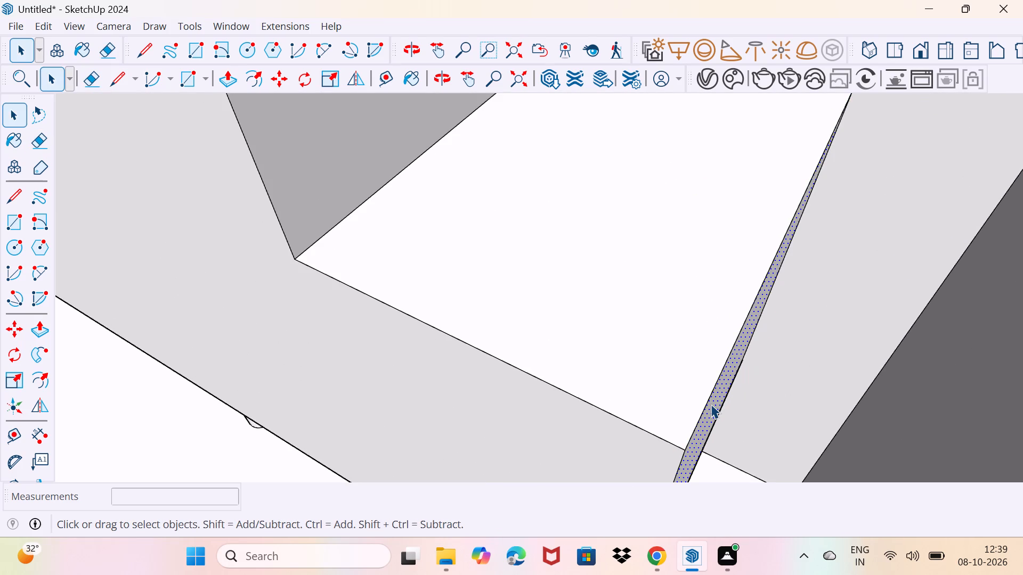
key(p)
click(711, 404)
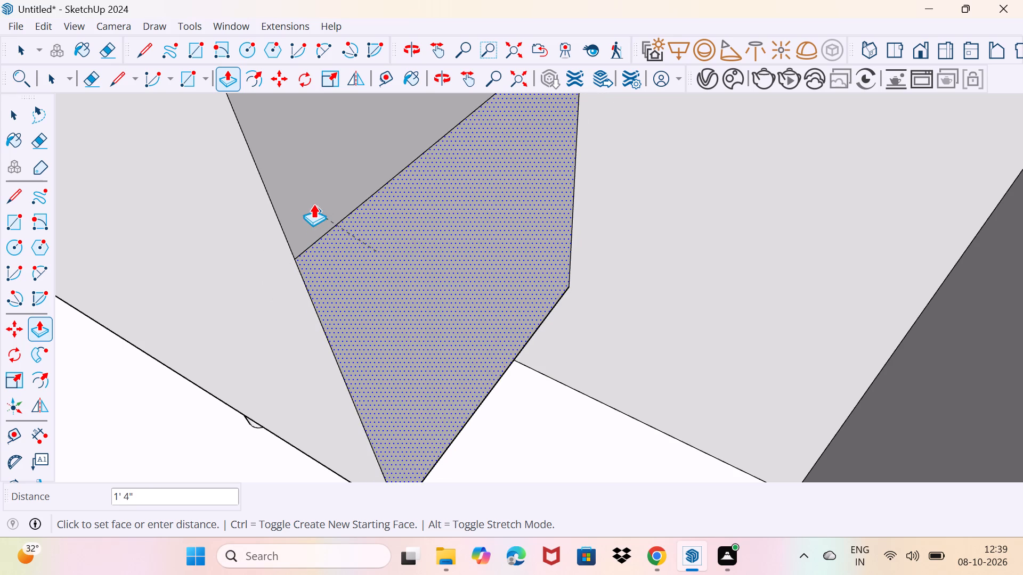
click(314, 196)
Erase the seam line between the upper and lower parts of the tall cabinet's side face.
scroll(360, 315, down, 1)
key(space)
key(e)
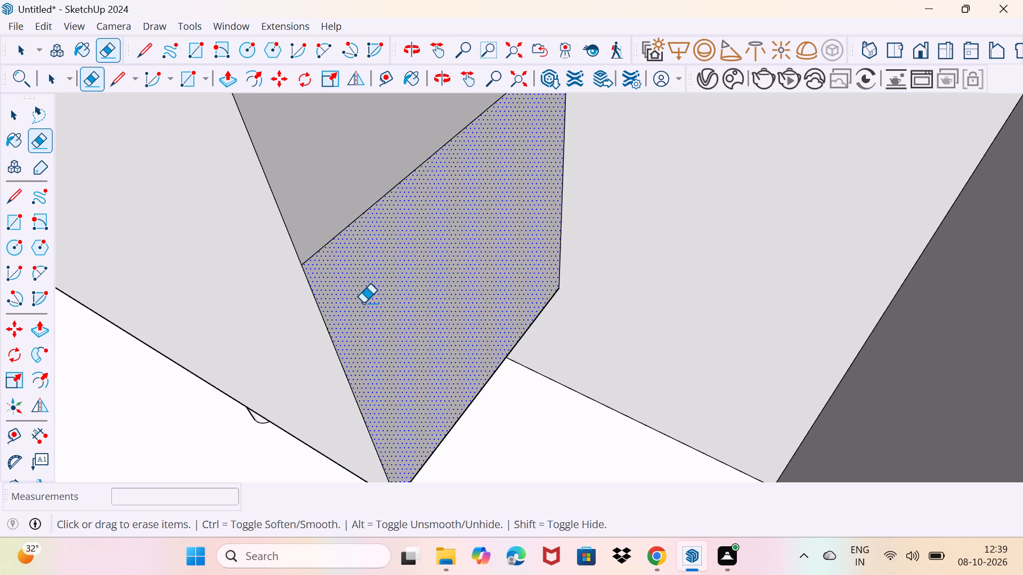
click(350, 229)
drag(347, 216, 355, 234)
scroll(359, 253, down, 7)
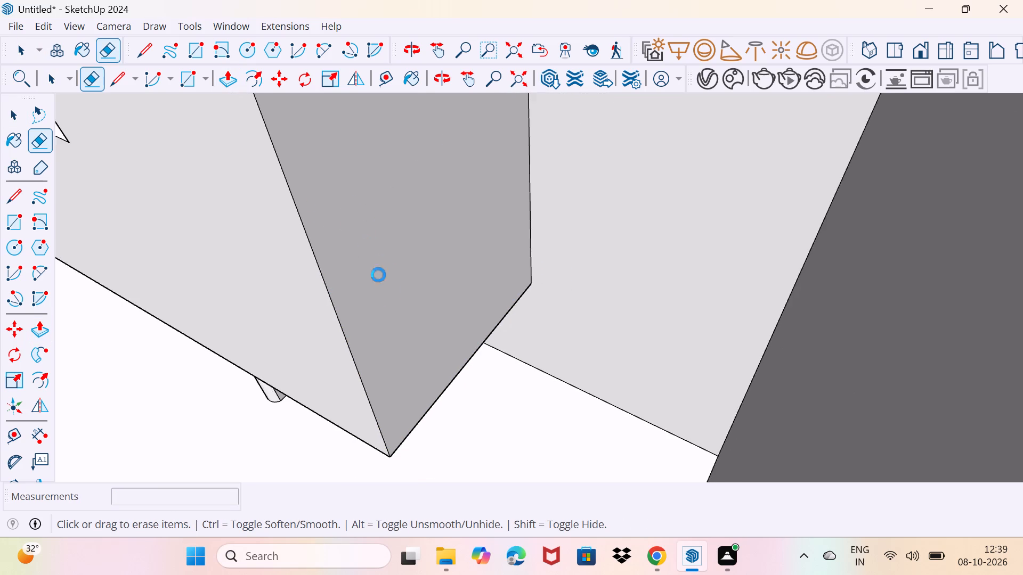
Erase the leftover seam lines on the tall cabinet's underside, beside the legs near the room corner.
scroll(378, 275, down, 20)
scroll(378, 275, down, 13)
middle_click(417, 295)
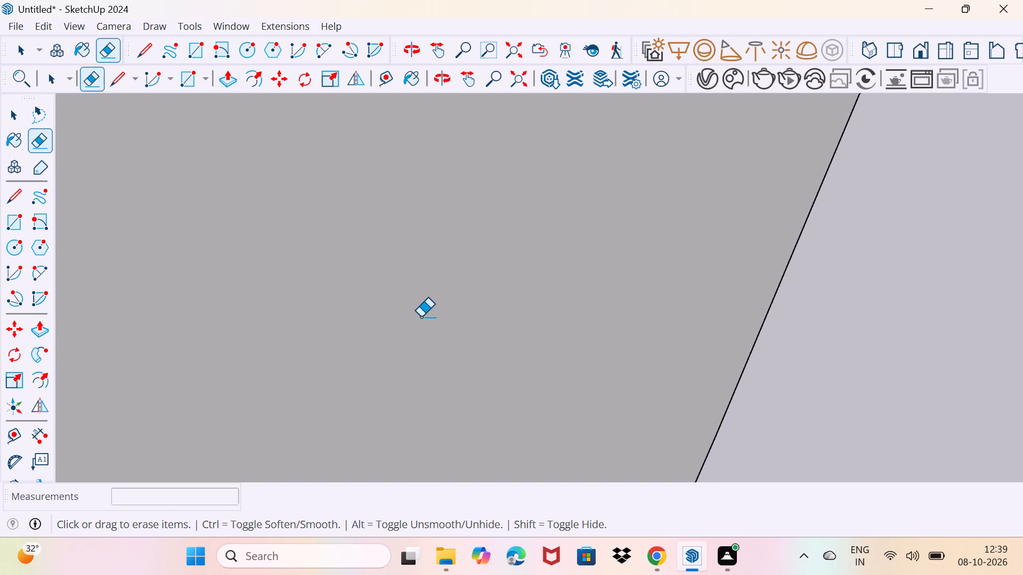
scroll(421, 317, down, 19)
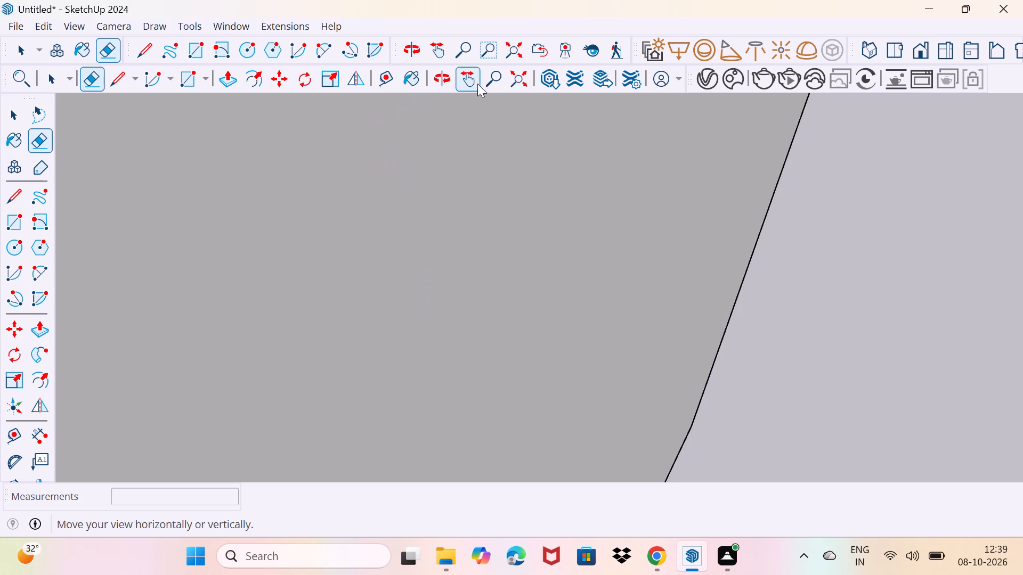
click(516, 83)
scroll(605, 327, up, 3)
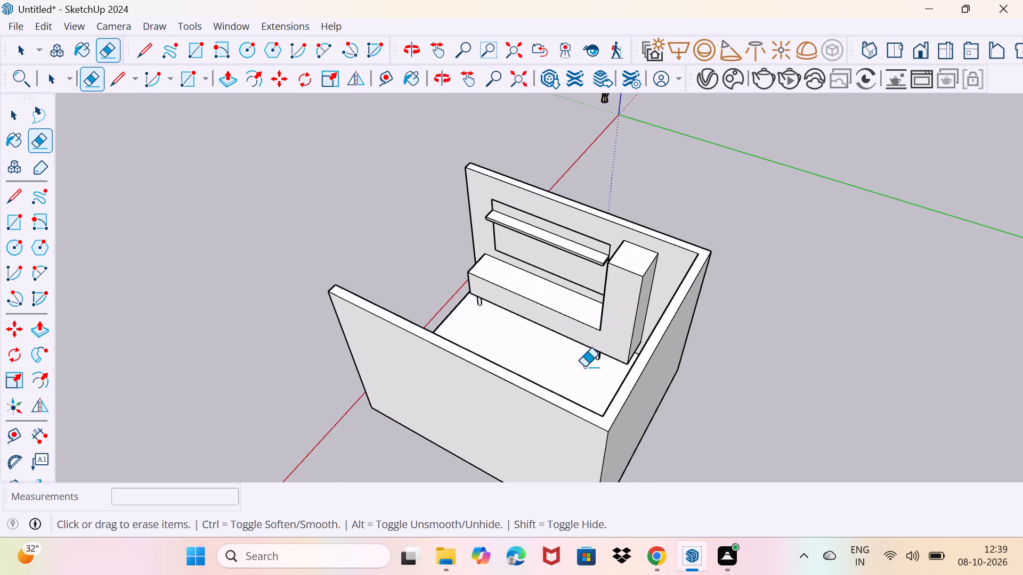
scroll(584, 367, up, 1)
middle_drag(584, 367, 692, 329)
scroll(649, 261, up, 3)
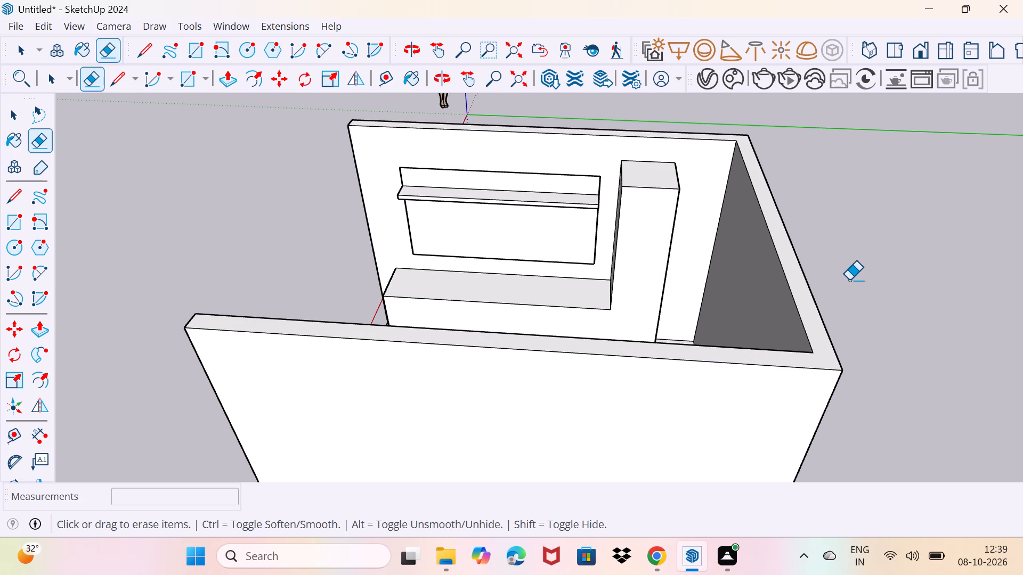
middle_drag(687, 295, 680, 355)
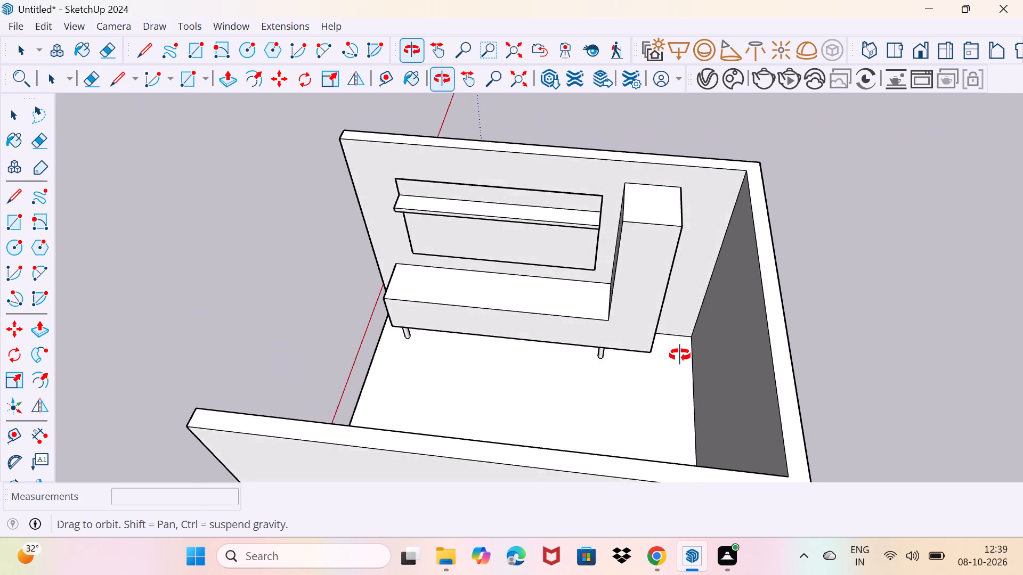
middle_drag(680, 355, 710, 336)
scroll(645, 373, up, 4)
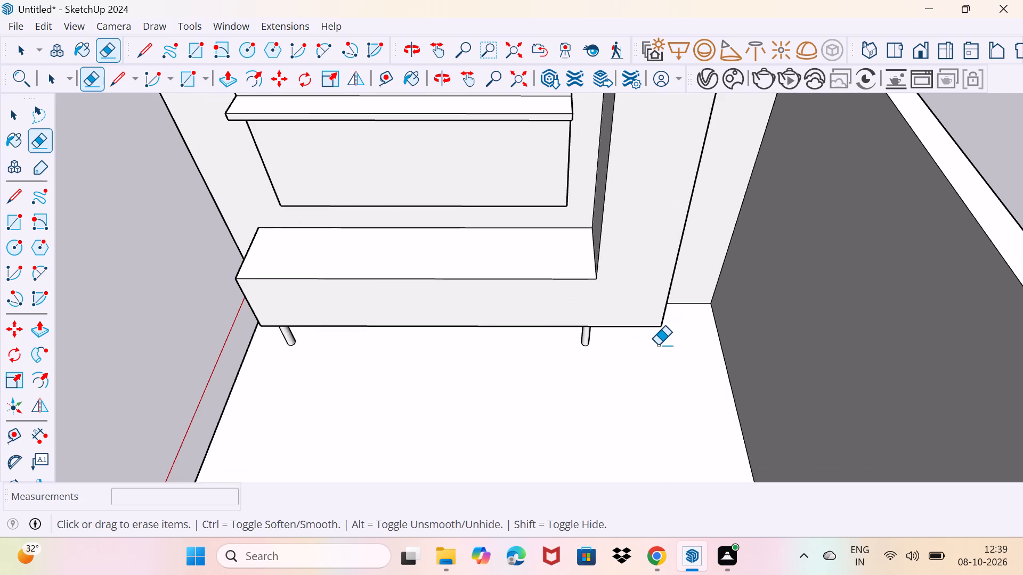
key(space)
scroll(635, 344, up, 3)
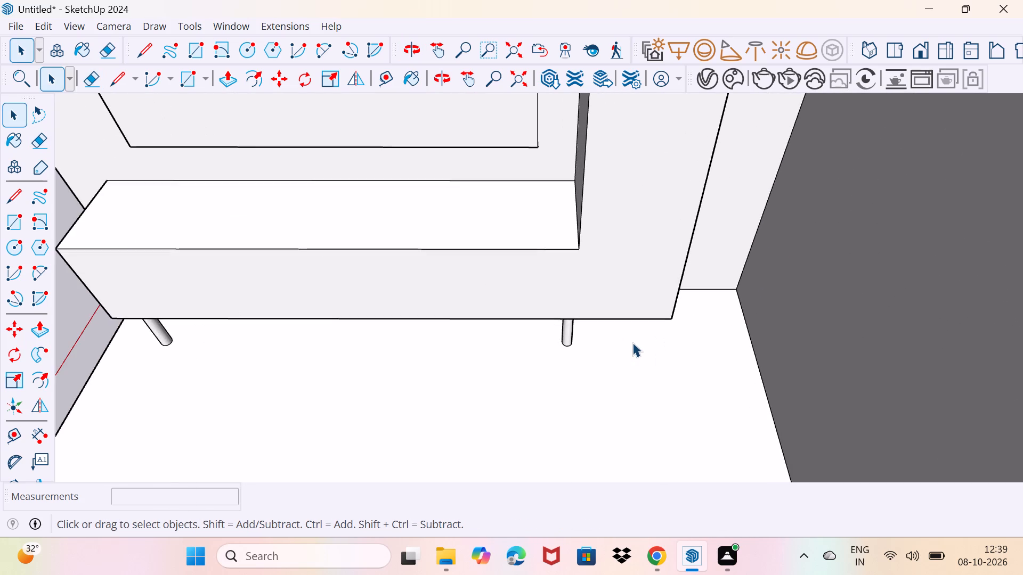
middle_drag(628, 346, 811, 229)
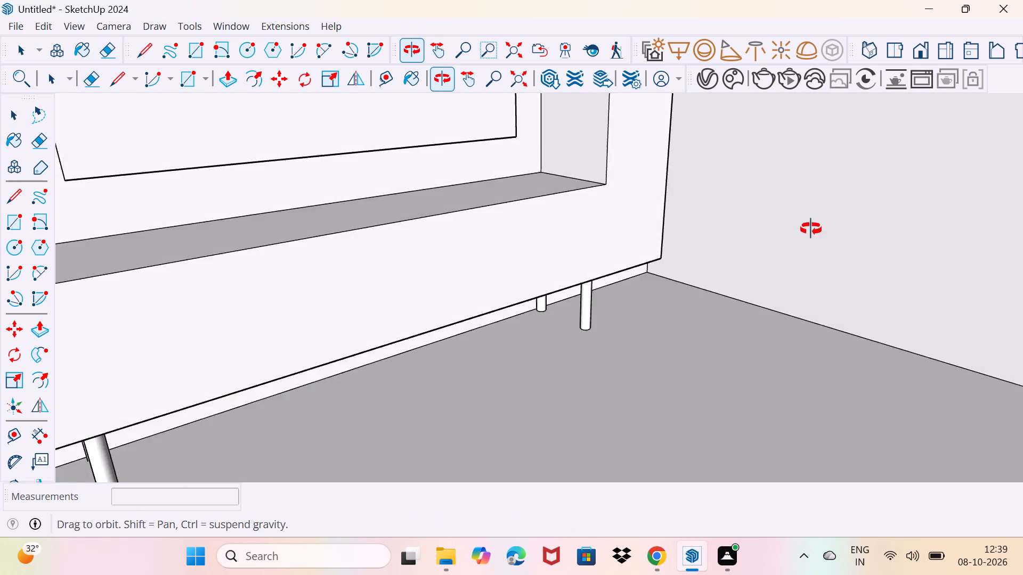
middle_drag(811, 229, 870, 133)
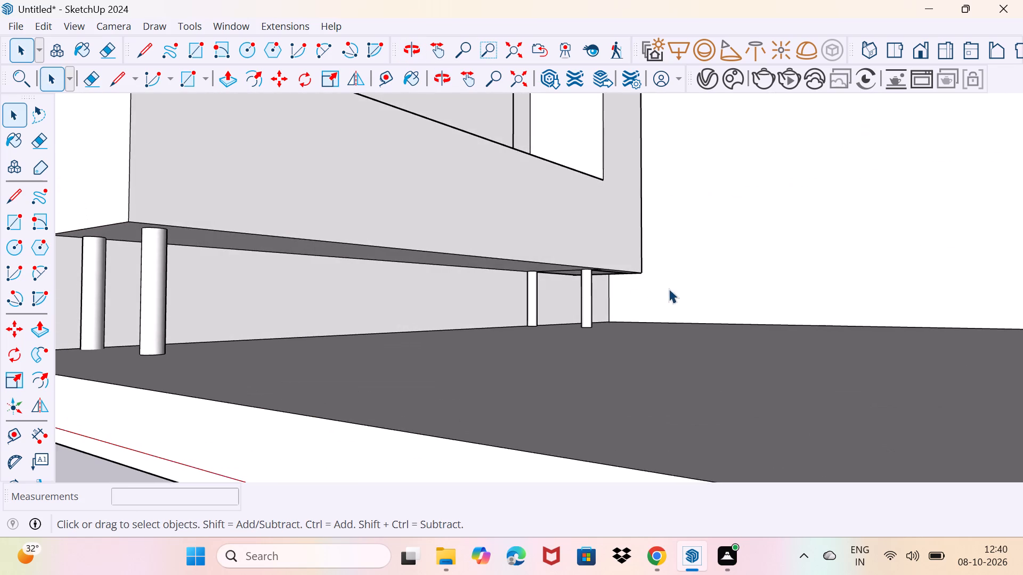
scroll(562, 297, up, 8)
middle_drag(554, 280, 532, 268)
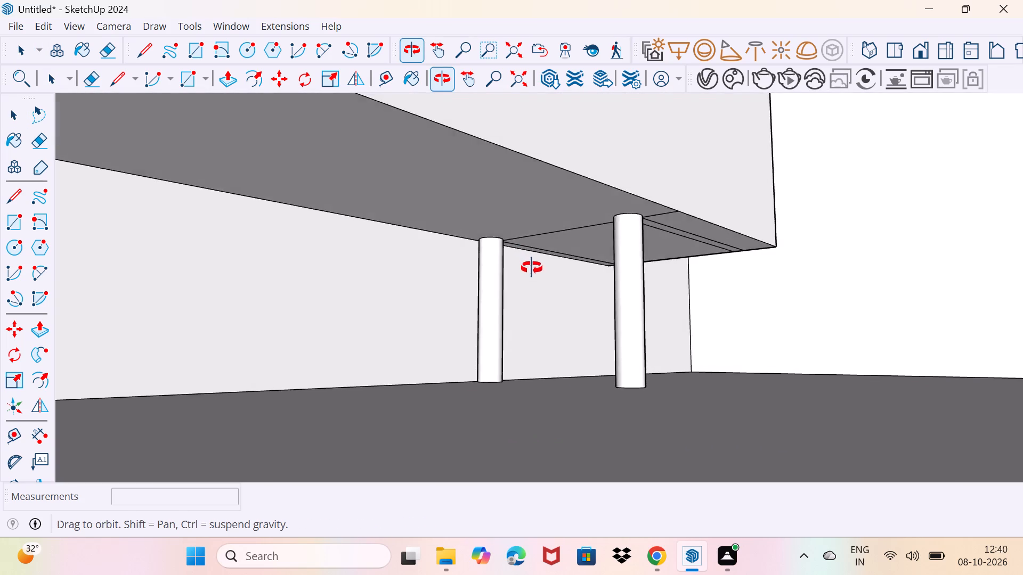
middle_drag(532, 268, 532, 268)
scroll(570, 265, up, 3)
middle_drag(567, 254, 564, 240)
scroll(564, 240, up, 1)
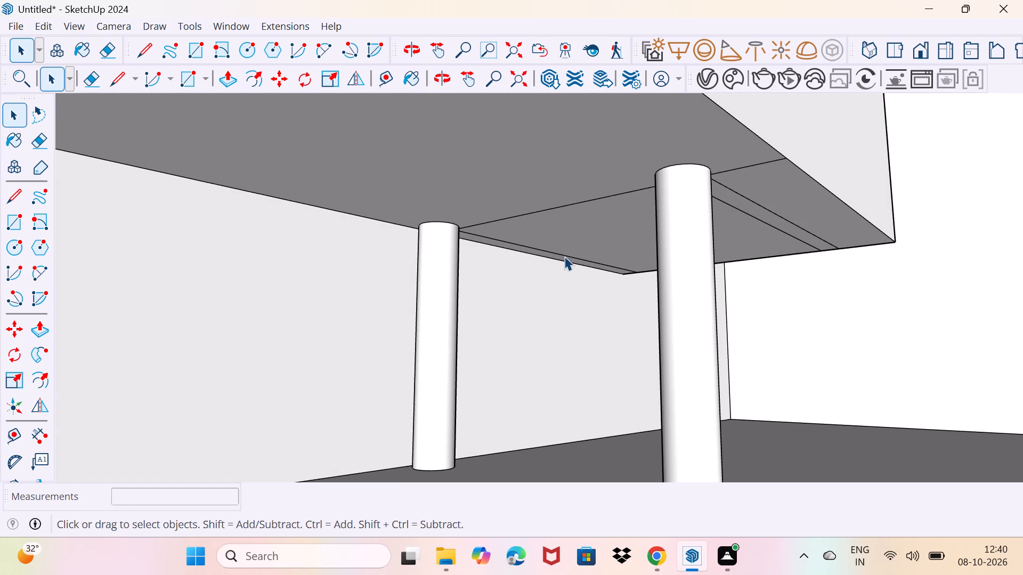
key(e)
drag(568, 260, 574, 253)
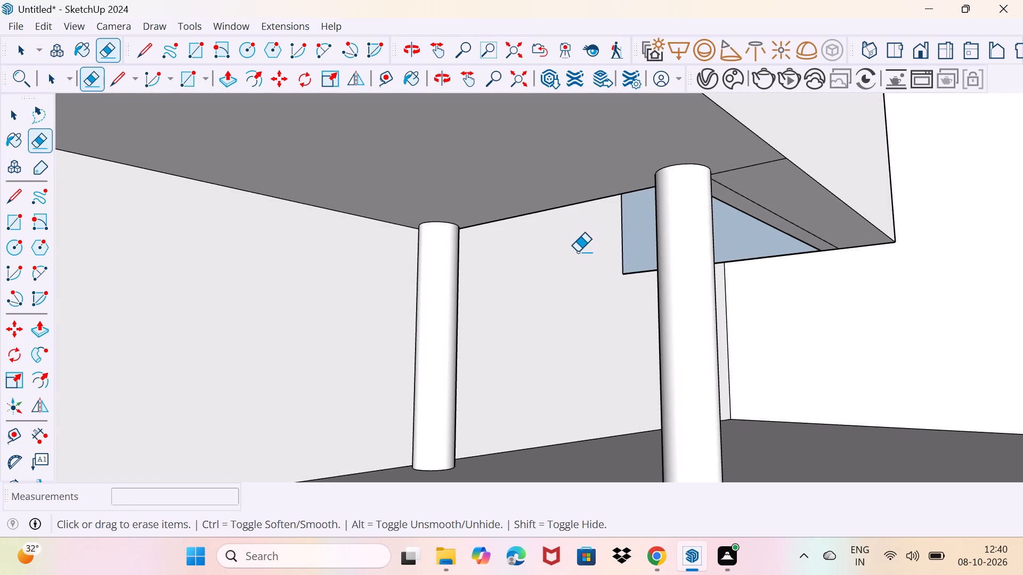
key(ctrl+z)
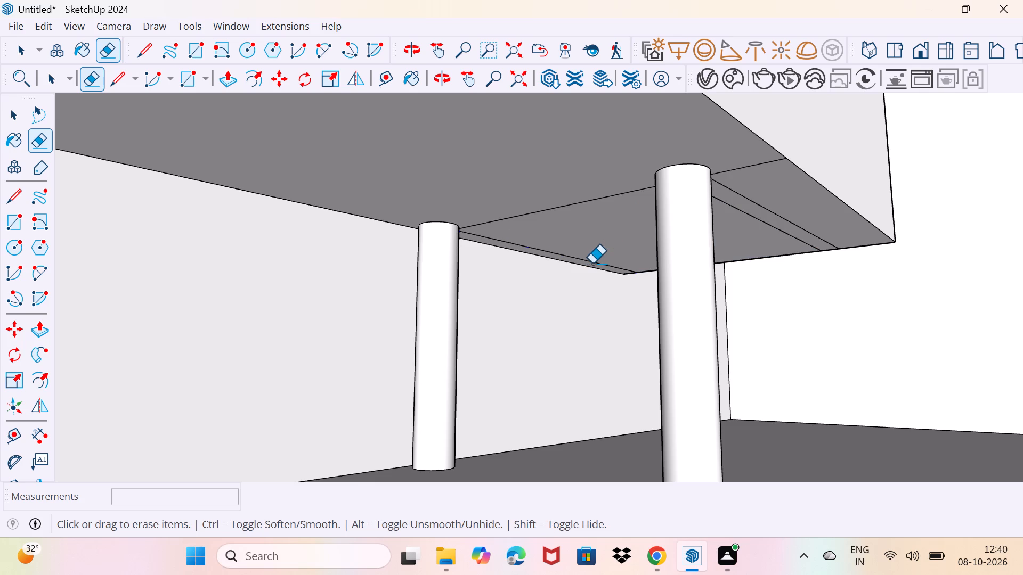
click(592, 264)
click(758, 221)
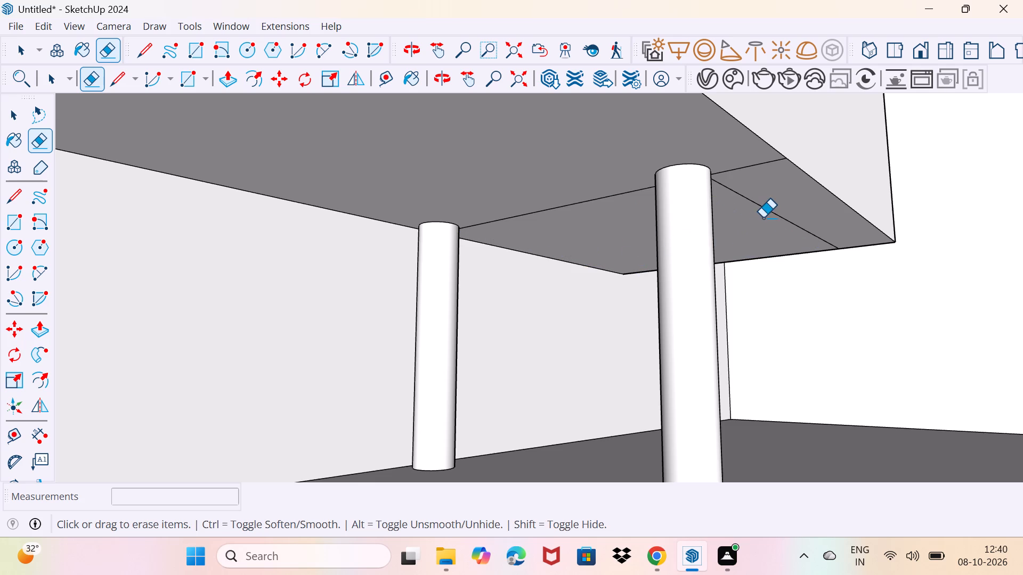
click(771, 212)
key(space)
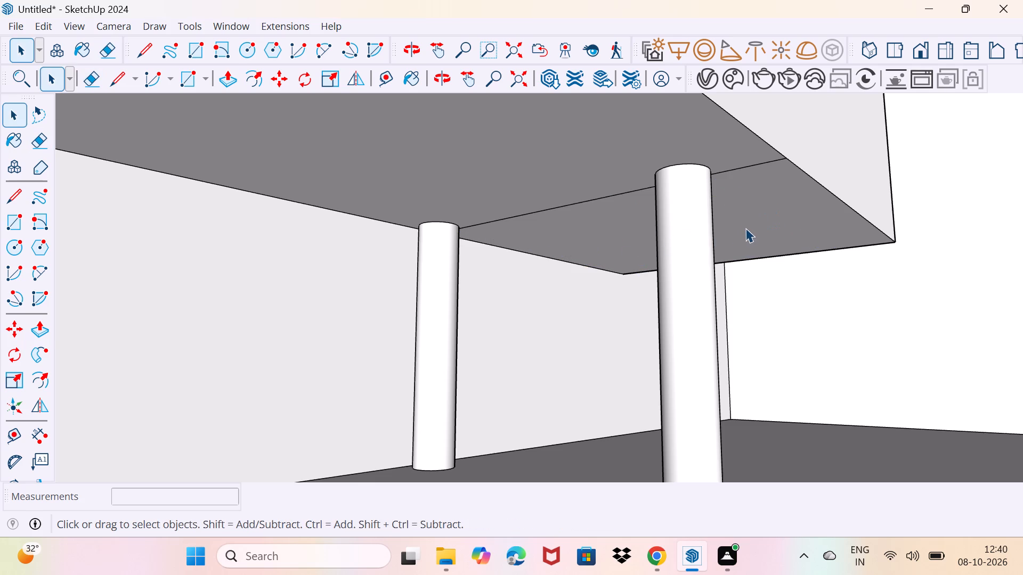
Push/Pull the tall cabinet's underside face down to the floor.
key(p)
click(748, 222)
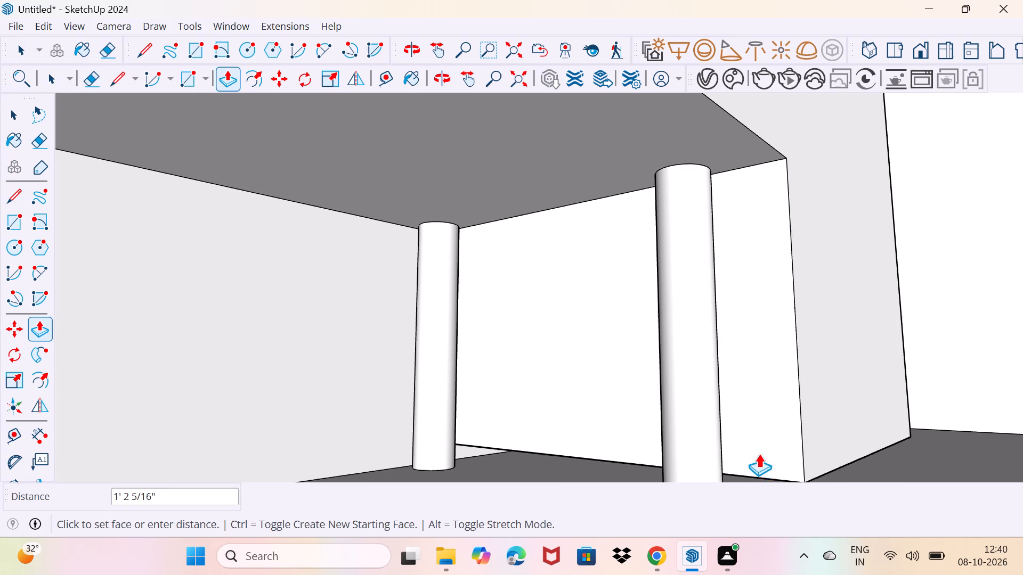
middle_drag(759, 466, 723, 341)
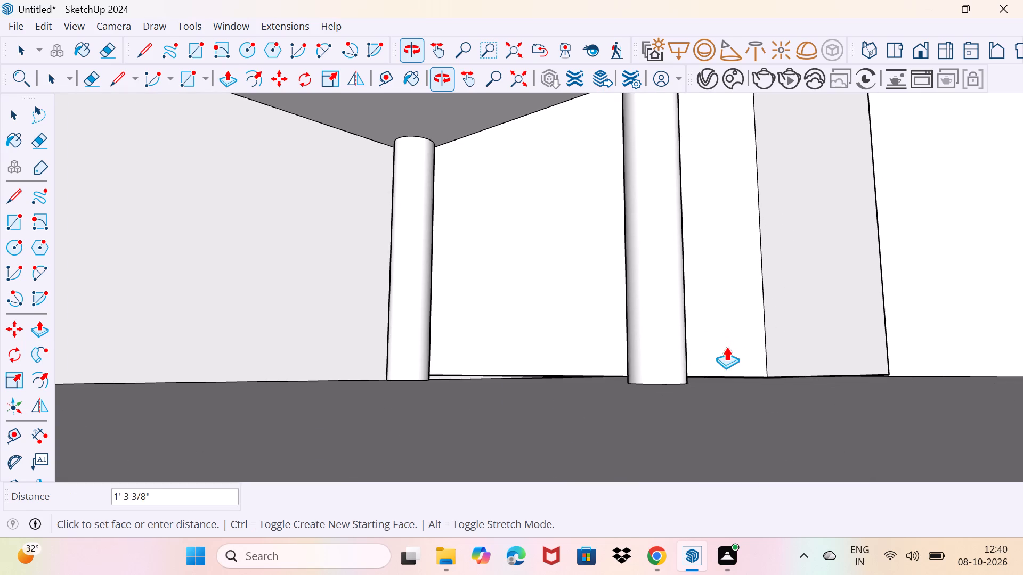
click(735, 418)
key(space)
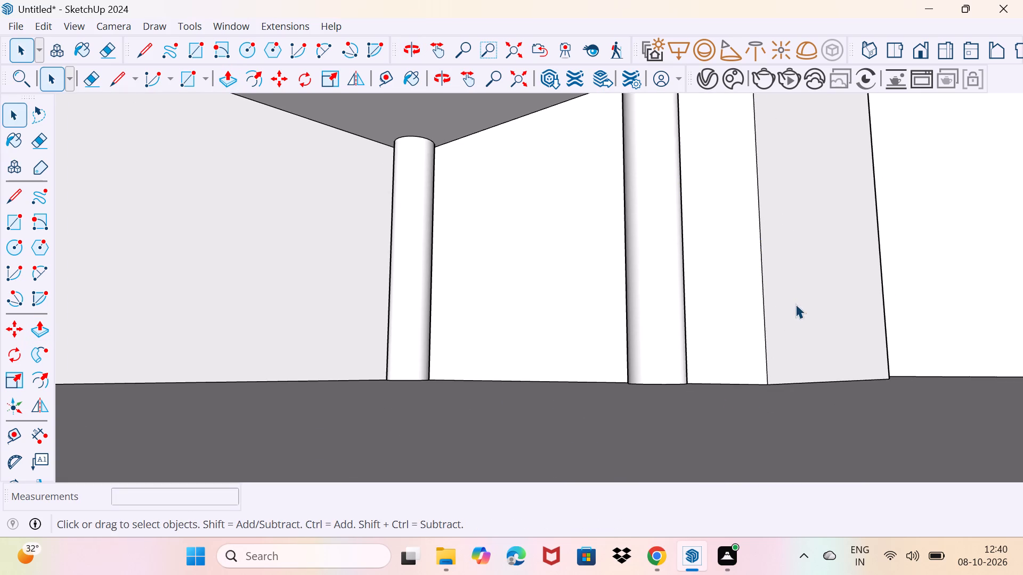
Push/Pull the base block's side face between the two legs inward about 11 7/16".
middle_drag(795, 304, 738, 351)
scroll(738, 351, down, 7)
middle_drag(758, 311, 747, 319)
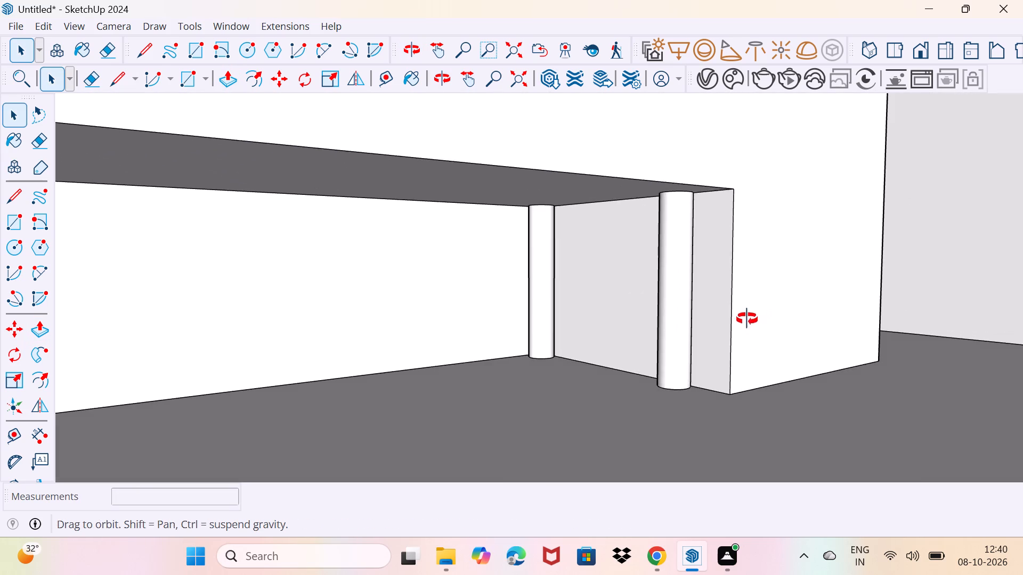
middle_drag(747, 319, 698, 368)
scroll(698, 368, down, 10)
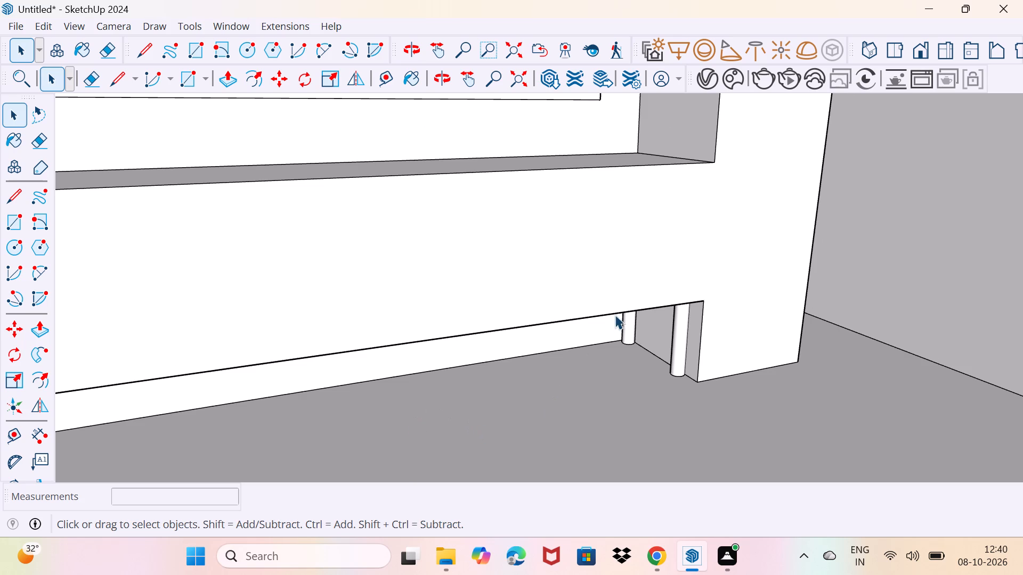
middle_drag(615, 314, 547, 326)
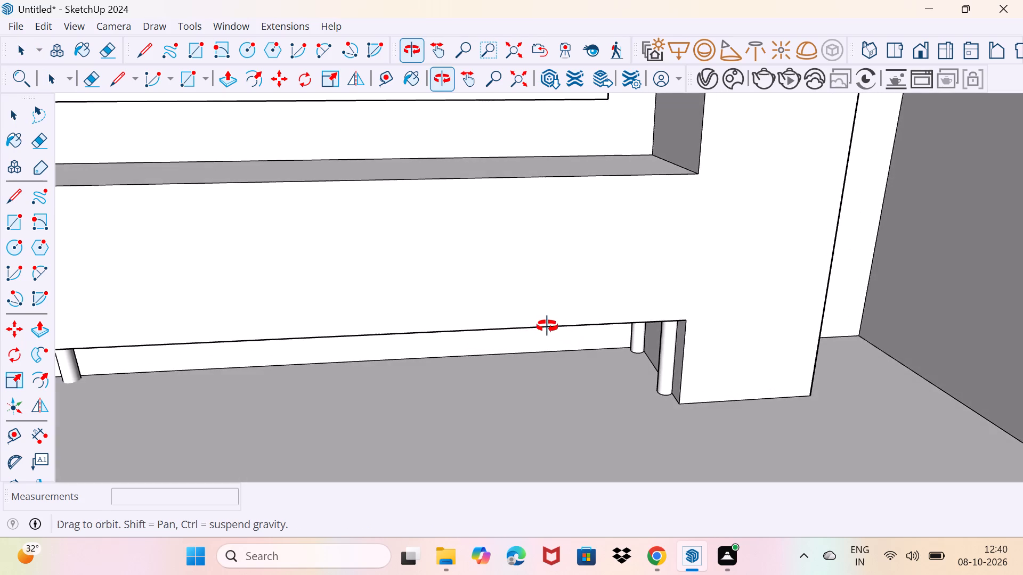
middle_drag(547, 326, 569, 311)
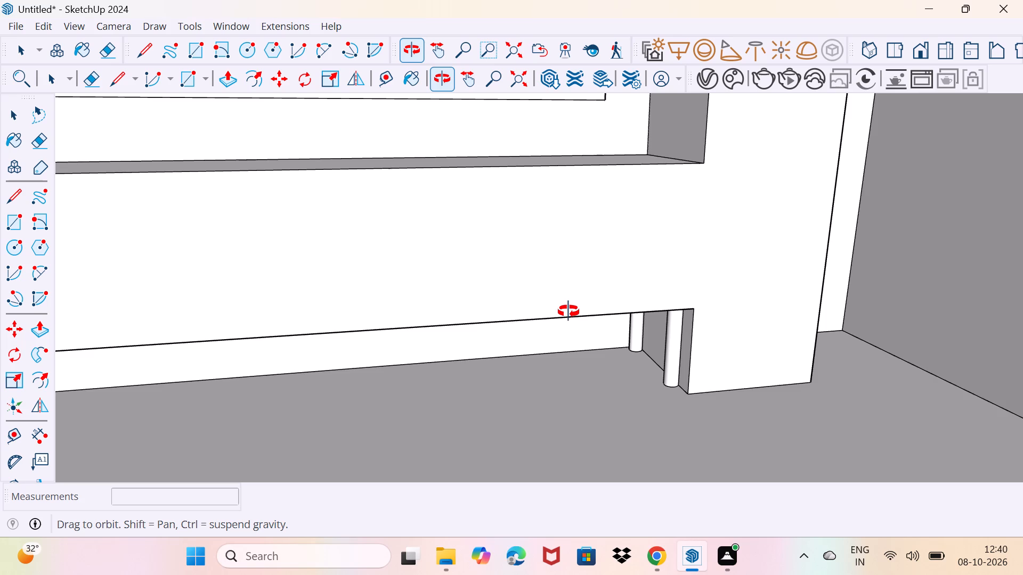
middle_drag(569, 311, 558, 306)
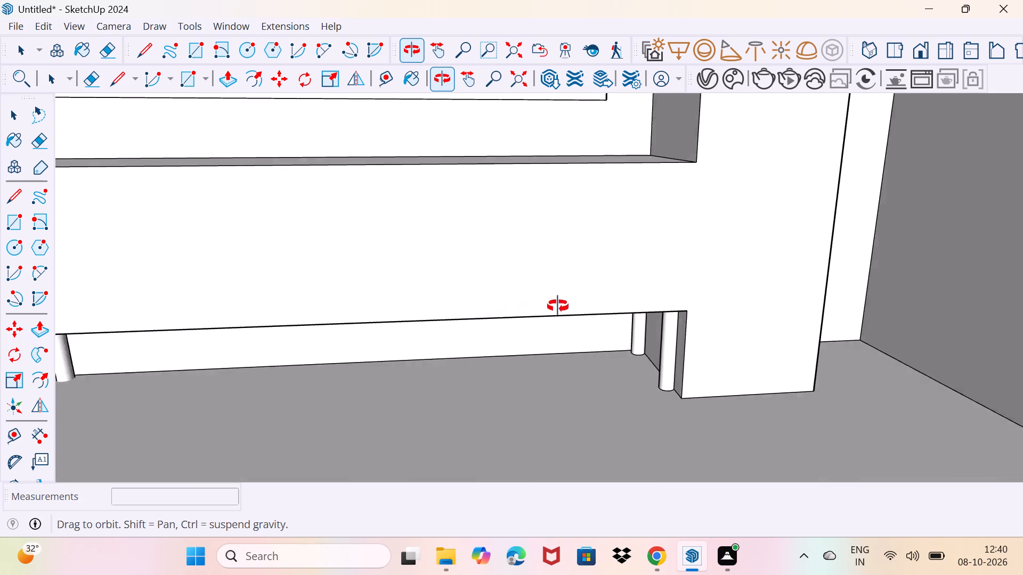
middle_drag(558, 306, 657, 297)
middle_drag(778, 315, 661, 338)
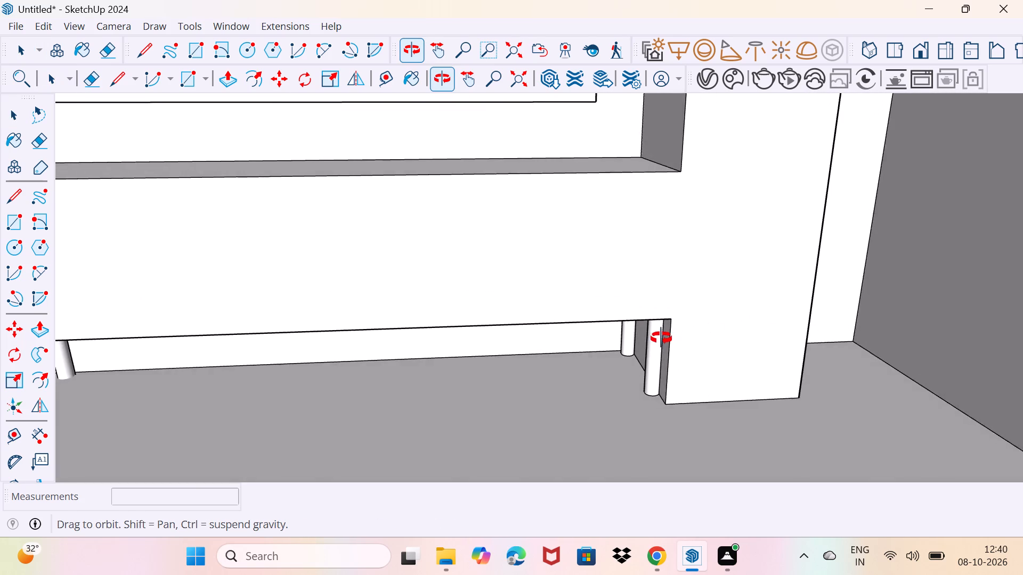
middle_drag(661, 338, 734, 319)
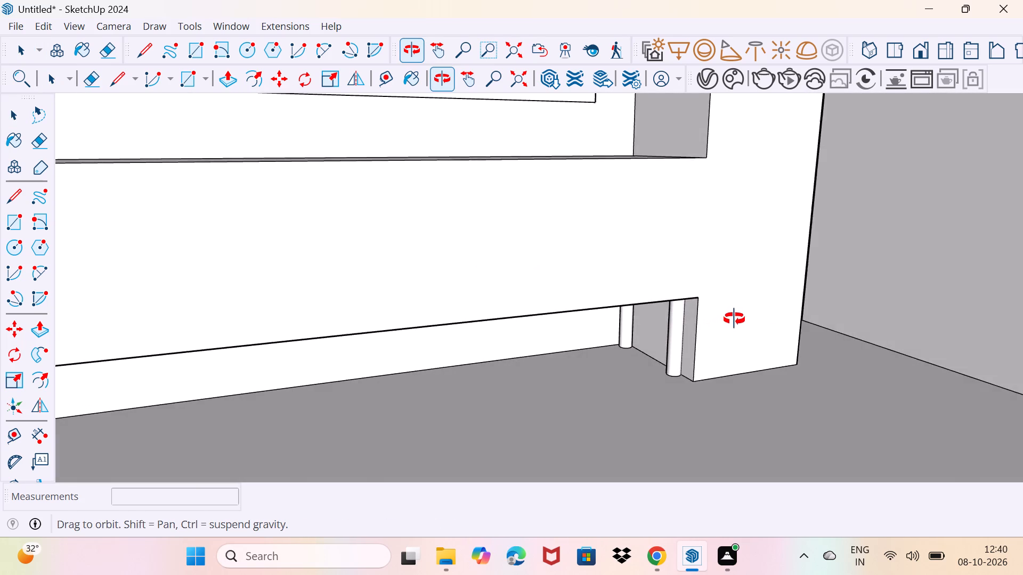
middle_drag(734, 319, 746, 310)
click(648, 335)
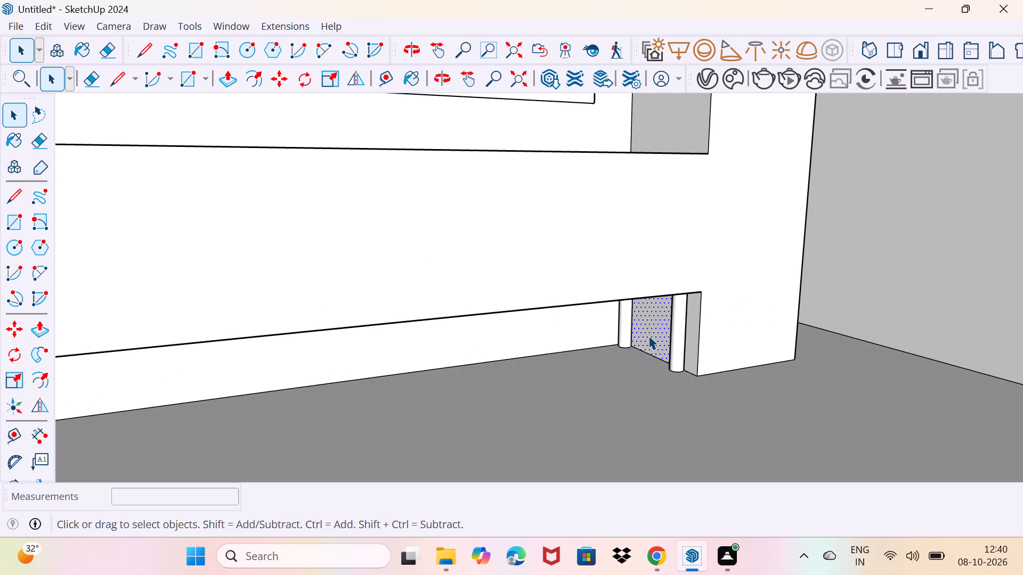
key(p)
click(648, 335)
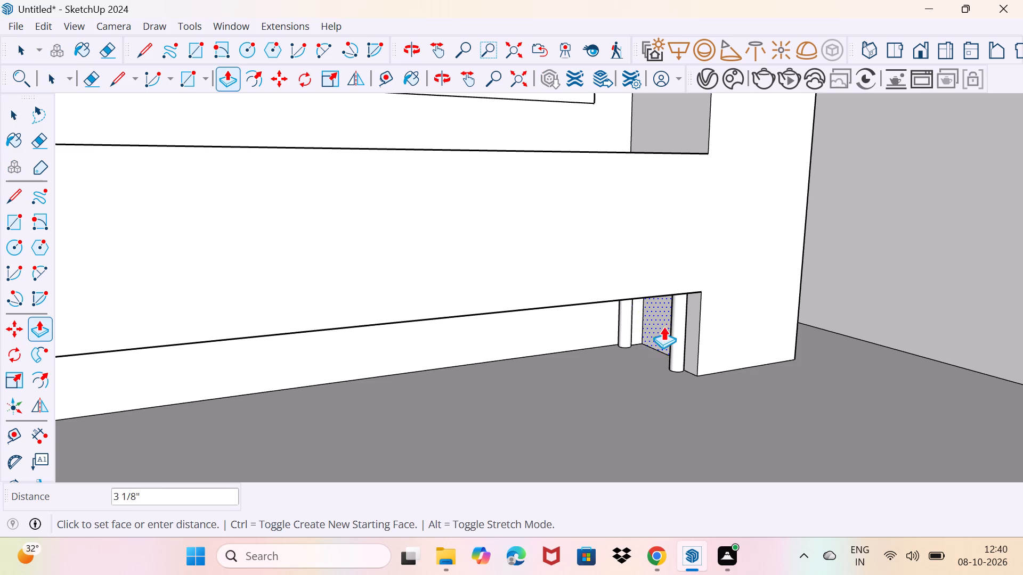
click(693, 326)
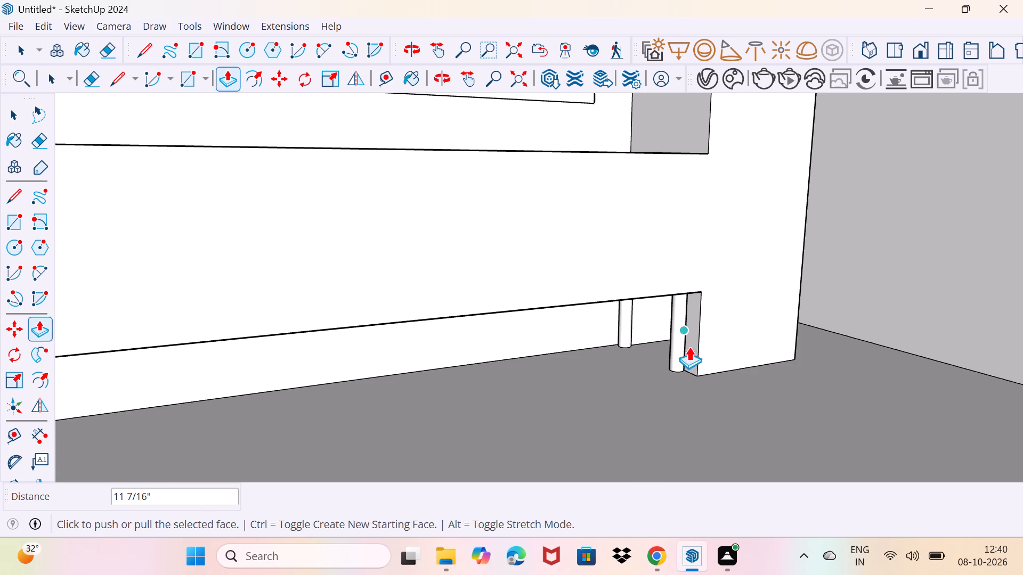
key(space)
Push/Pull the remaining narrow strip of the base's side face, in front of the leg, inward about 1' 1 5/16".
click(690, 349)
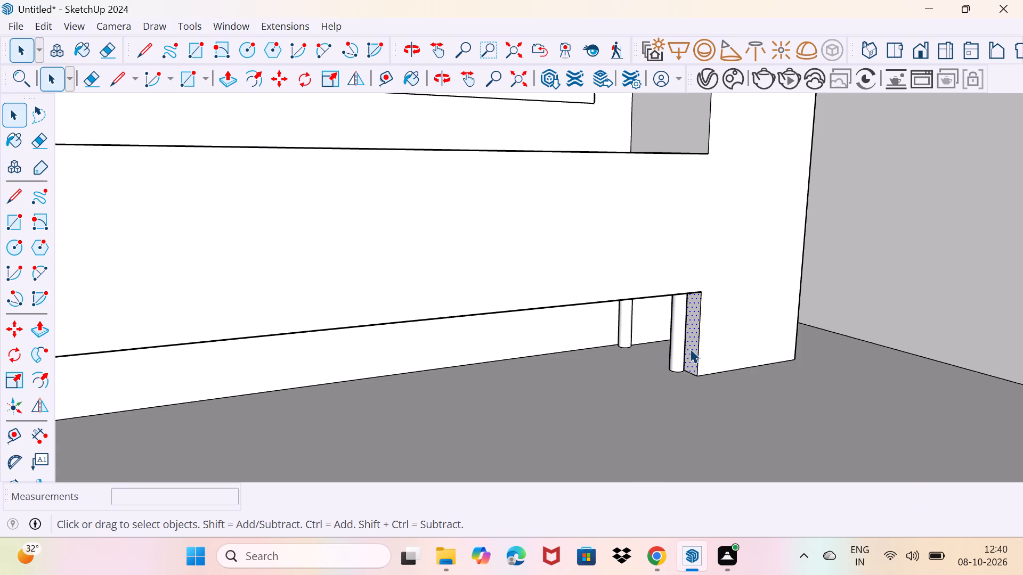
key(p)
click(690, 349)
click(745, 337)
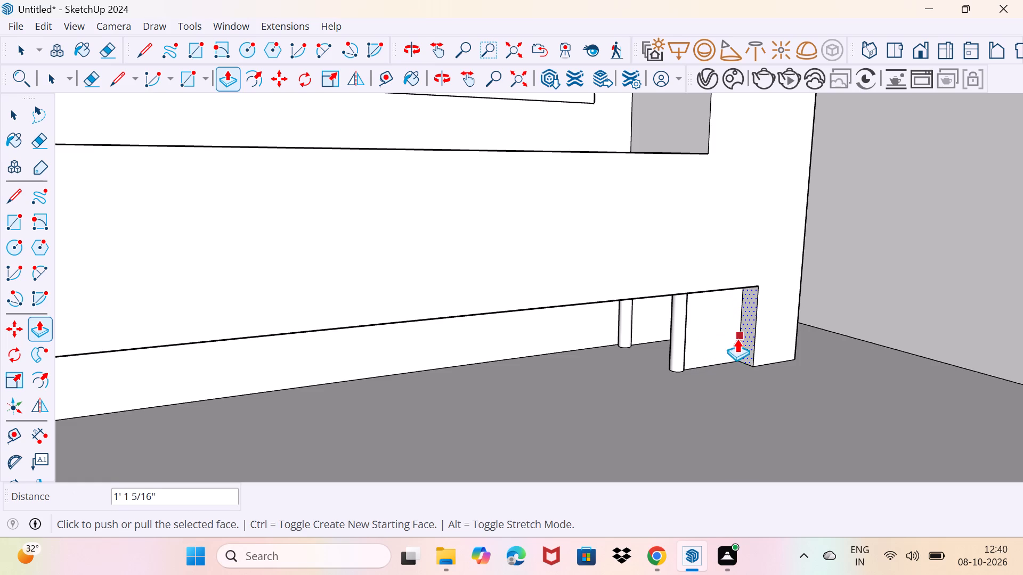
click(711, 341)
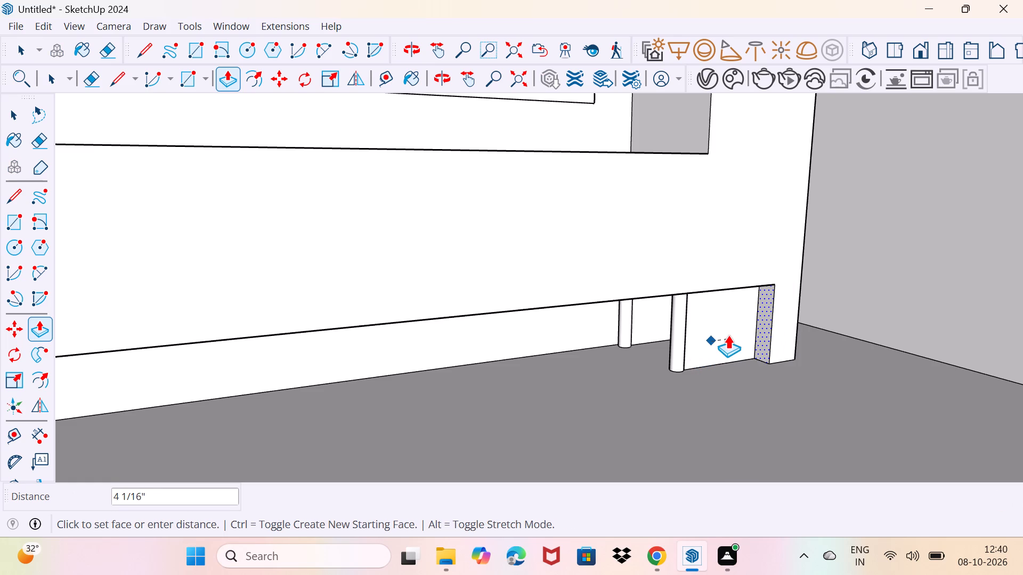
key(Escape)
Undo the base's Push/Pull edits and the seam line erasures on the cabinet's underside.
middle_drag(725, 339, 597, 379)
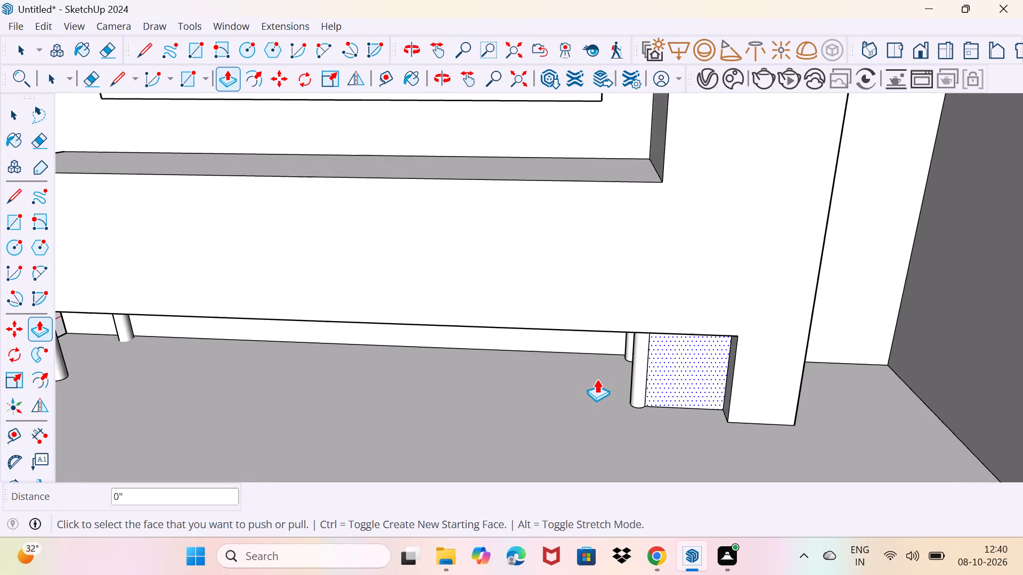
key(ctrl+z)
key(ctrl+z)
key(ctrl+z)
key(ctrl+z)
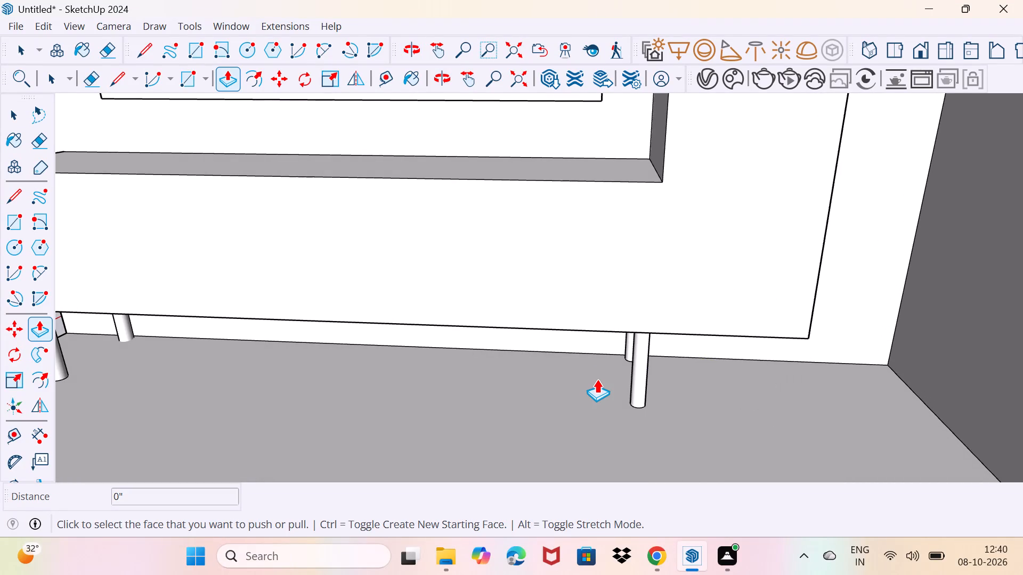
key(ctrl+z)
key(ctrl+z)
Undo the earlier 1' 4" narrowing of the tall cabinet and its stub, together with the related line erasures.
key(ctrl+z)
key(ctrl+z)
key(ctrl+z)
key(ctrl+z)
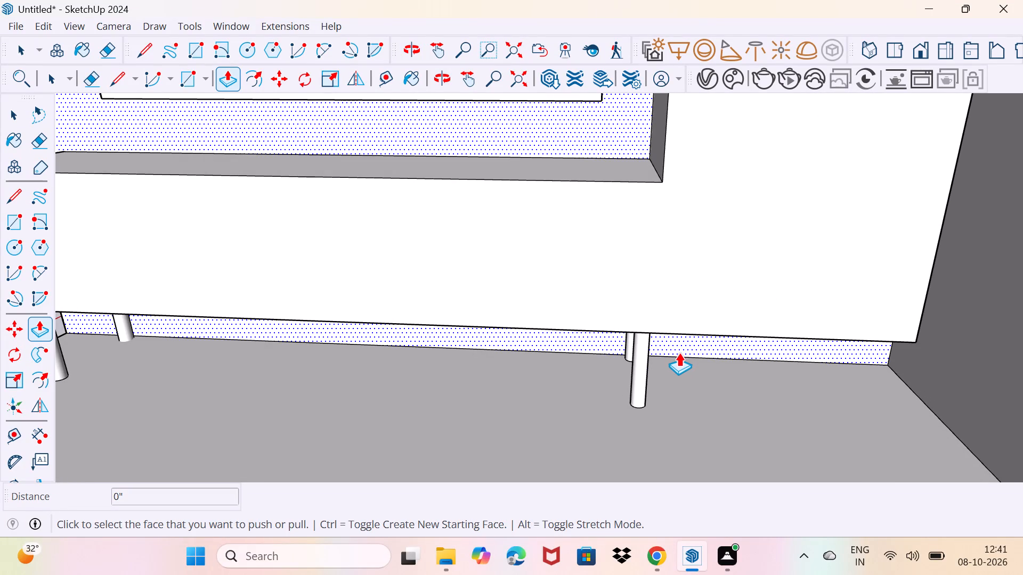
Undo the remaining edits that built the tall cabinet, back to the plain box unit on four legs.
middle_drag(697, 341, 683, 219)
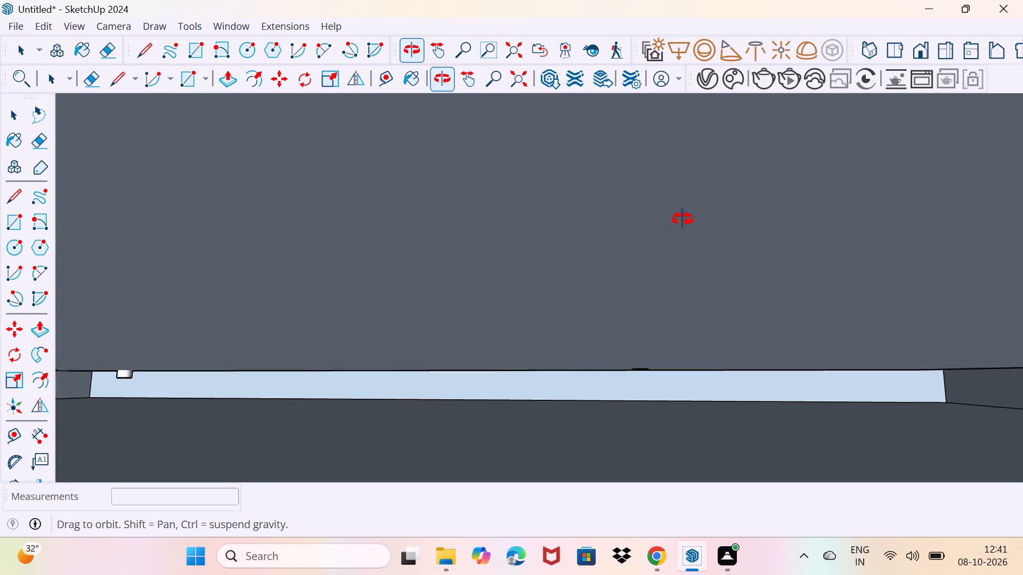
middle_drag(683, 219, 691, 256)
key(ctrl+z)
key(ctrl+z)
key(ctrl+z)
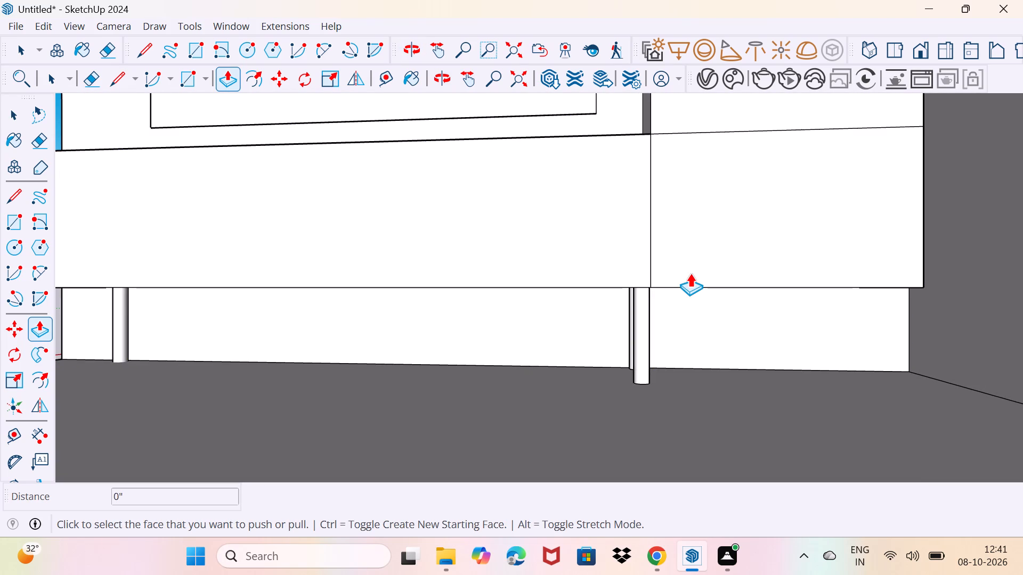
key(ctrl+z)
key(ctrl+z)
key(ctrl+z)
middle_drag(670, 286, 574, 373)
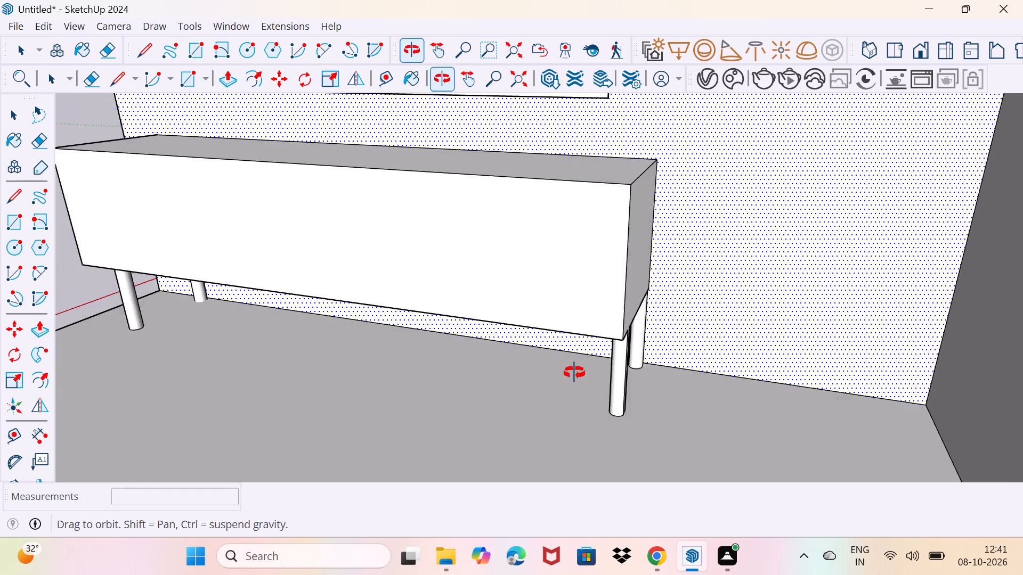
middle_drag(574, 373, 573, 373)
key(space)
scroll(623, 330, up, 3)
middle_drag(620, 327, 566, 349)
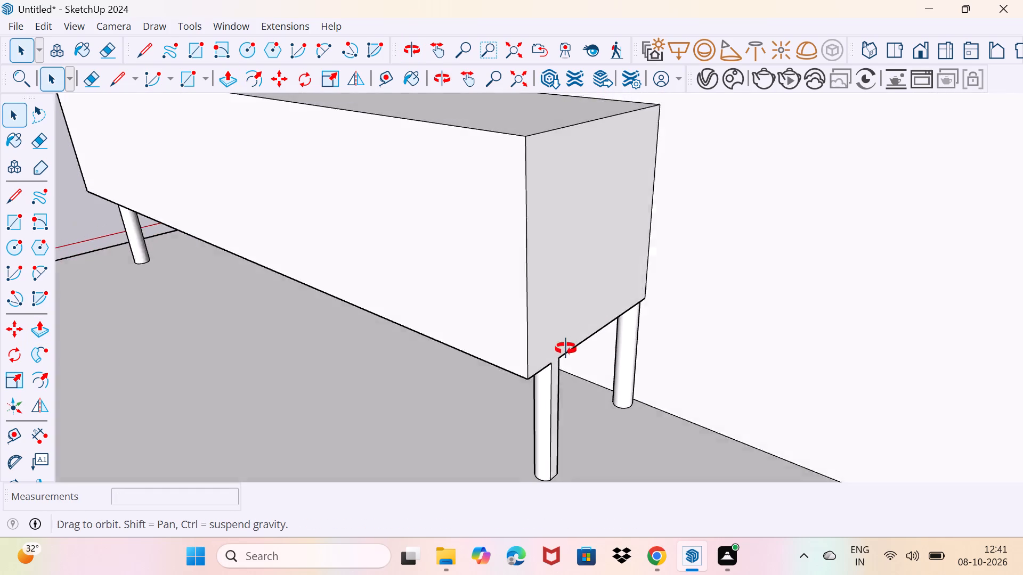
middle_drag(566, 349, 643, 333)
scroll(648, 339, down, 2)
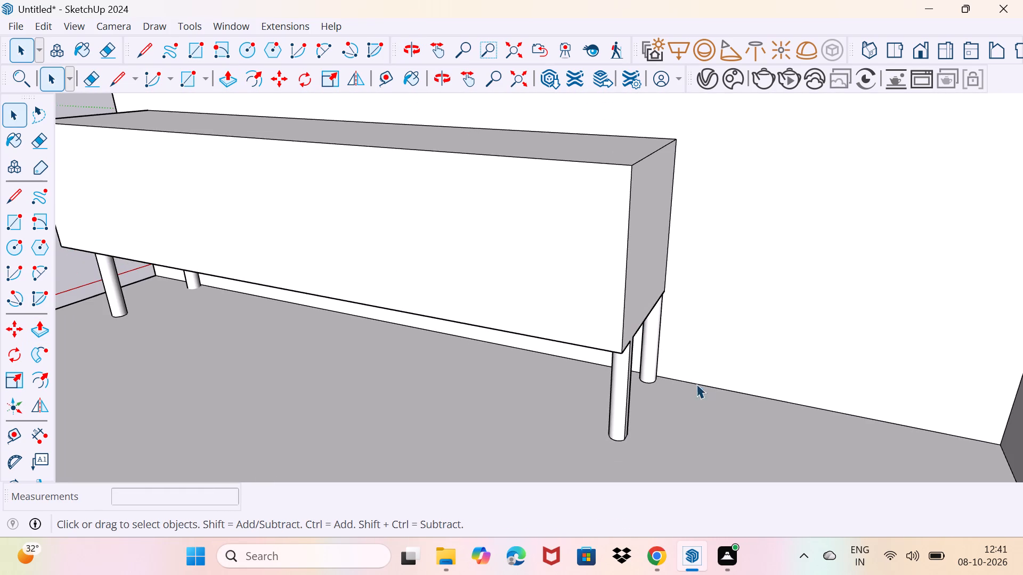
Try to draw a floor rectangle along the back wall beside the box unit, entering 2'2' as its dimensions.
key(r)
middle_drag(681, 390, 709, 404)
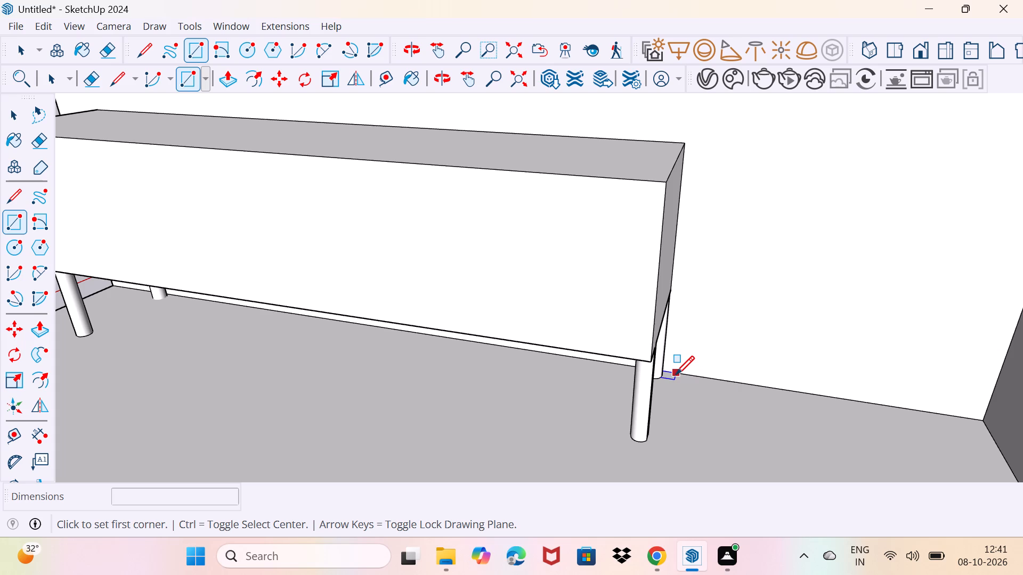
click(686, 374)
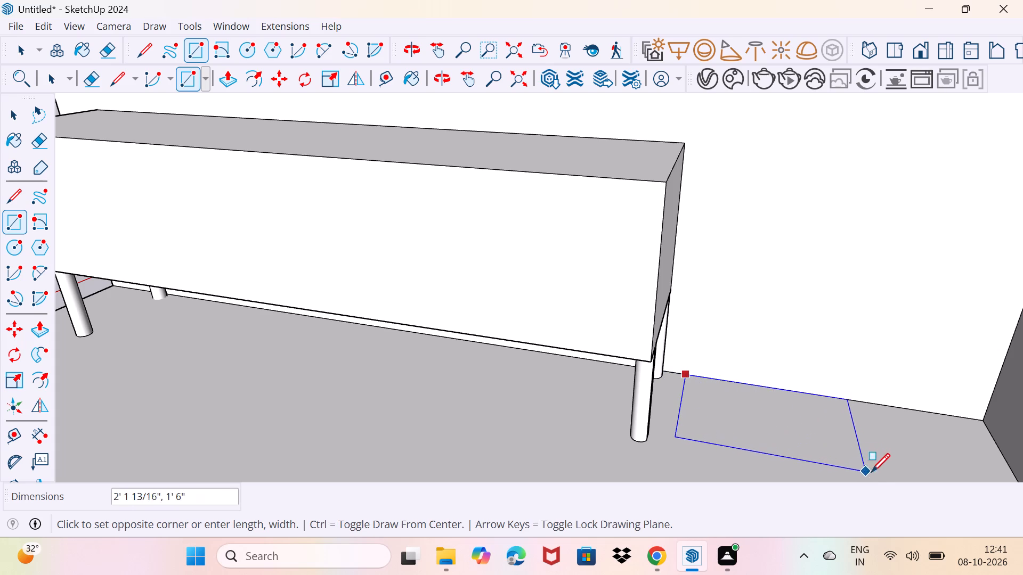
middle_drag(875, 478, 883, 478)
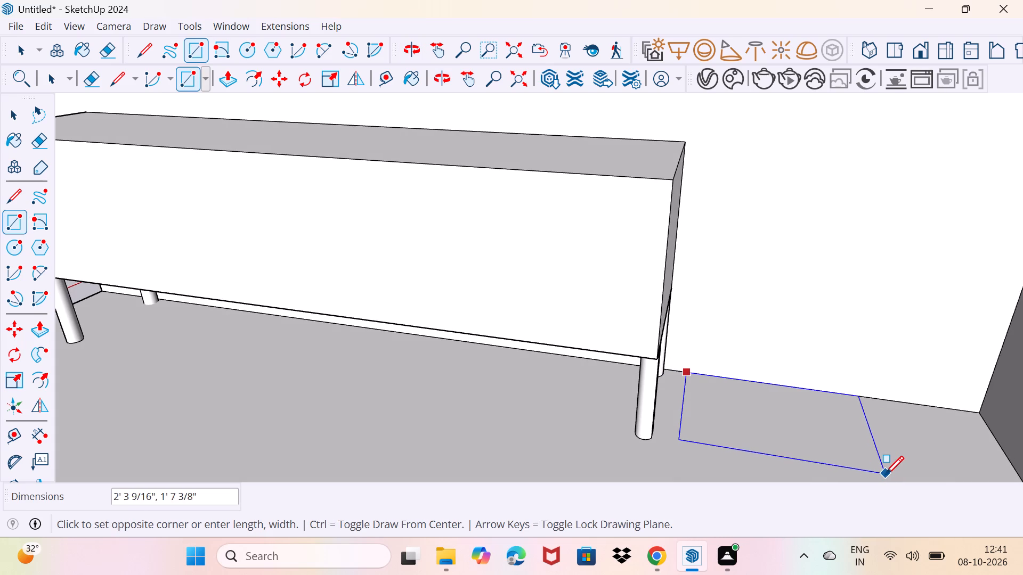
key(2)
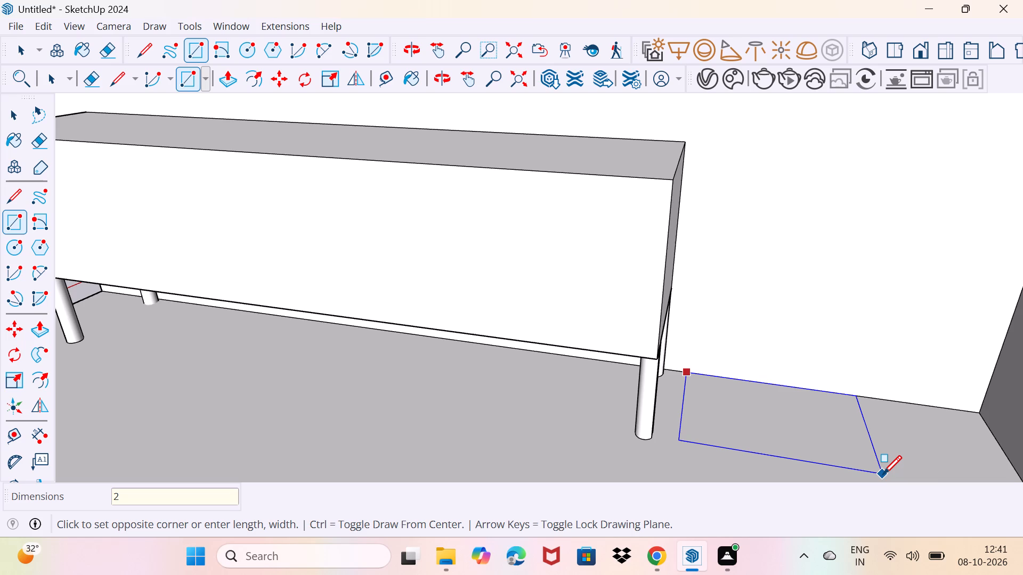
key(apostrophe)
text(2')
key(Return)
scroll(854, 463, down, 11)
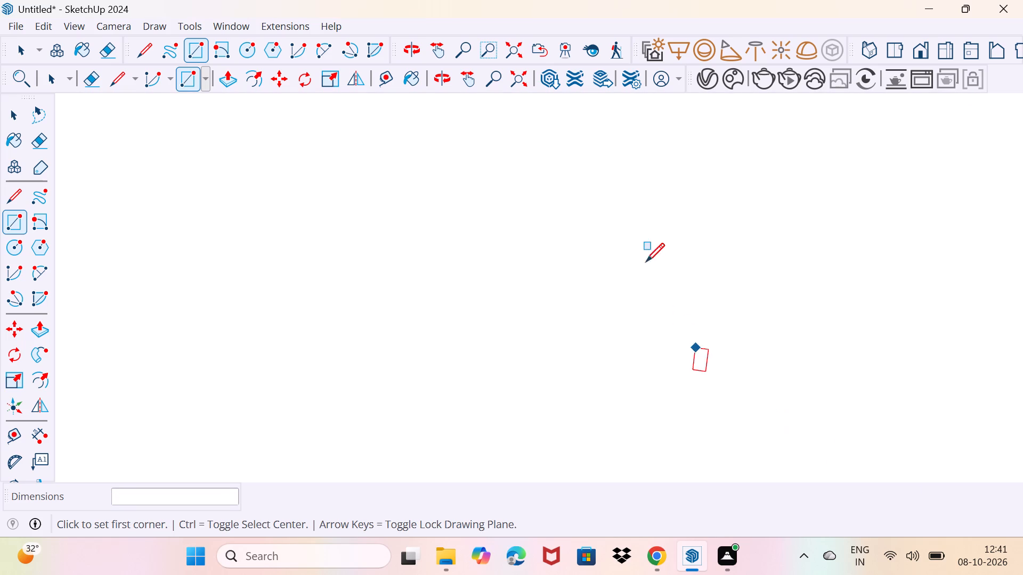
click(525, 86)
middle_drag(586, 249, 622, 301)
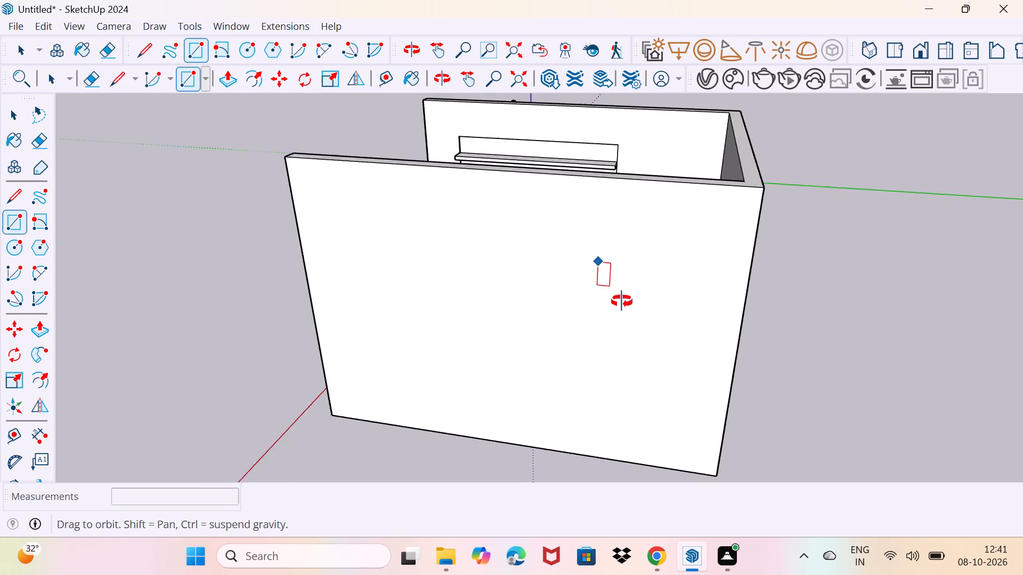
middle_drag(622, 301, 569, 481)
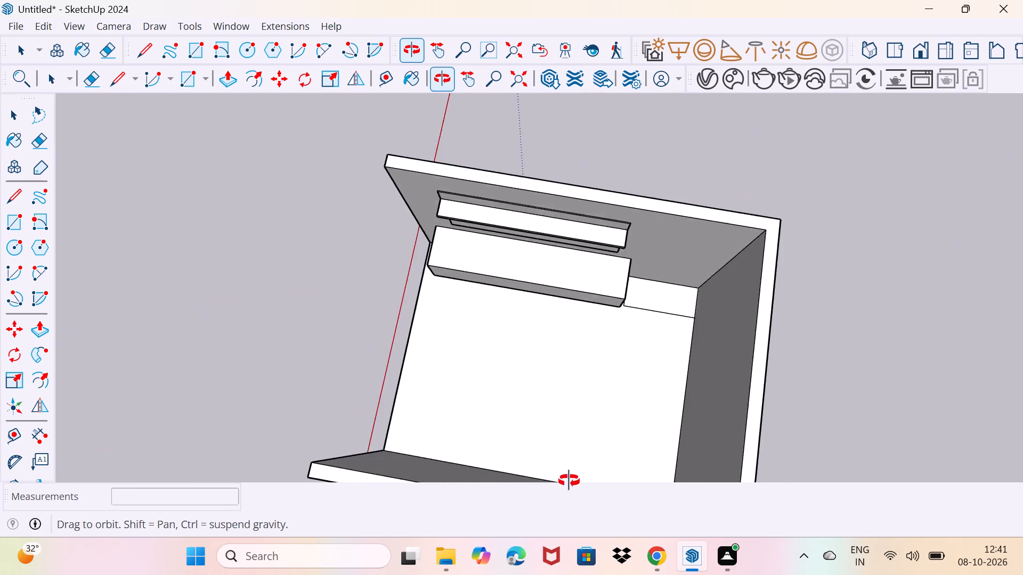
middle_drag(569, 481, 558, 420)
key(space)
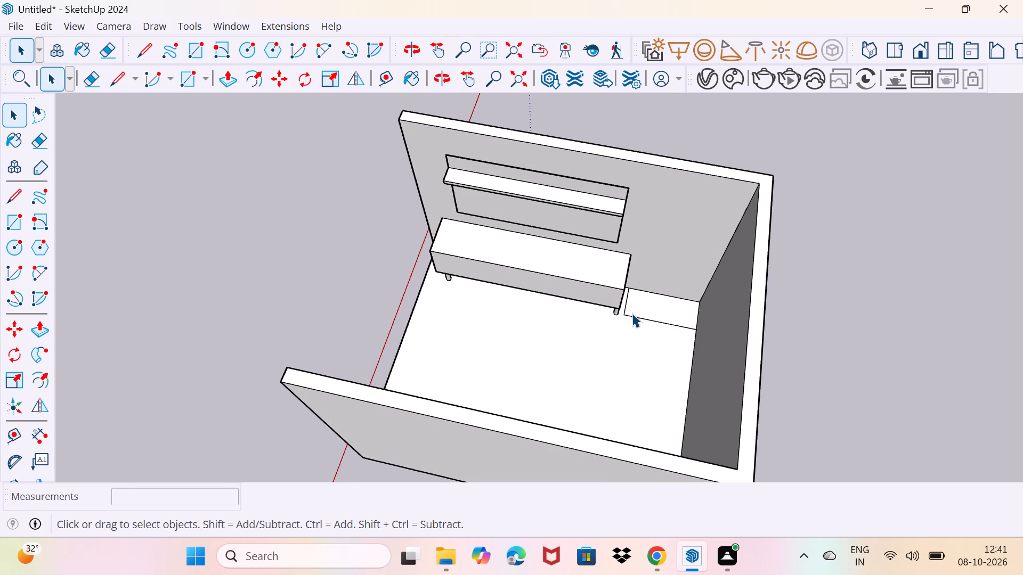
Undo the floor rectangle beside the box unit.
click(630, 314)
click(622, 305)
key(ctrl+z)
Draw a floor rectangle about 2' 9 5/8" by 1' 11 11/16" against the back wall, between the box unit and side wall.
scroll(624, 310, up, 3)
middle_drag(621, 309, 587, 344)
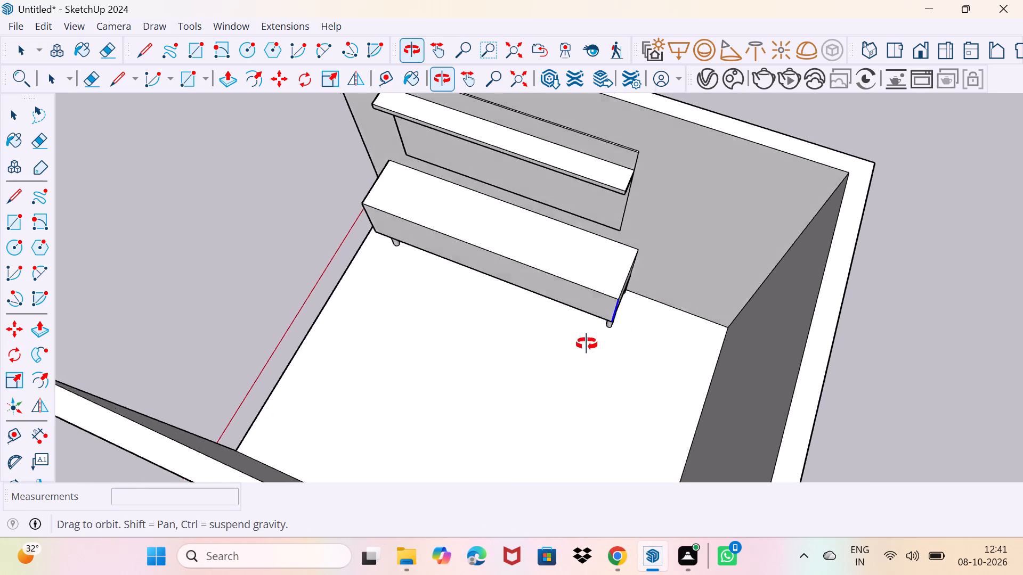
middle_drag(587, 344, 594, 345)
drag(606, 359, 640, 325)
middle_drag(635, 325, 647, 309)
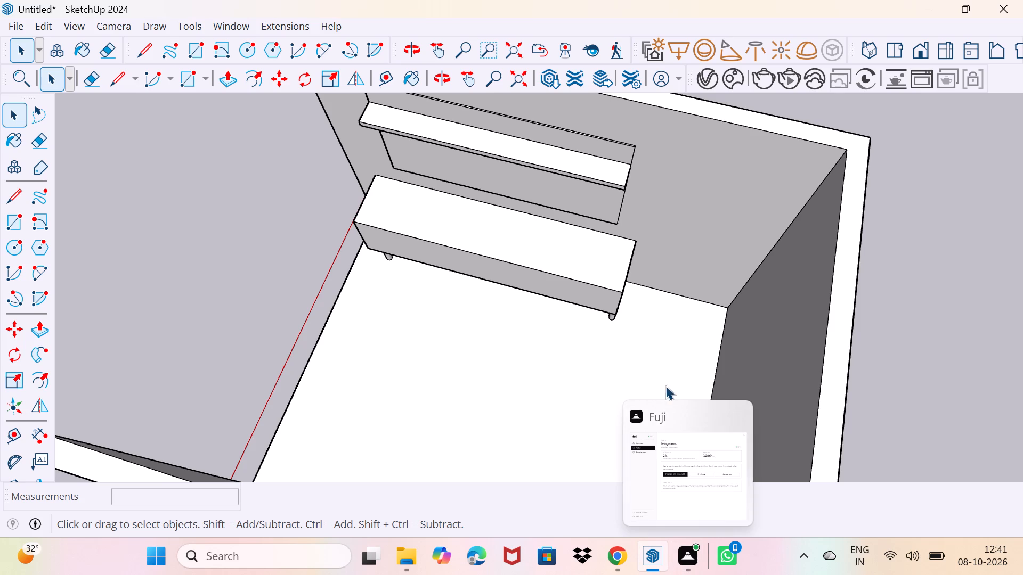
click(658, 357)
drag(588, 412, 616, 390)
middle_drag(617, 394, 403, 323)
middle_drag(389, 336, 531, 347)
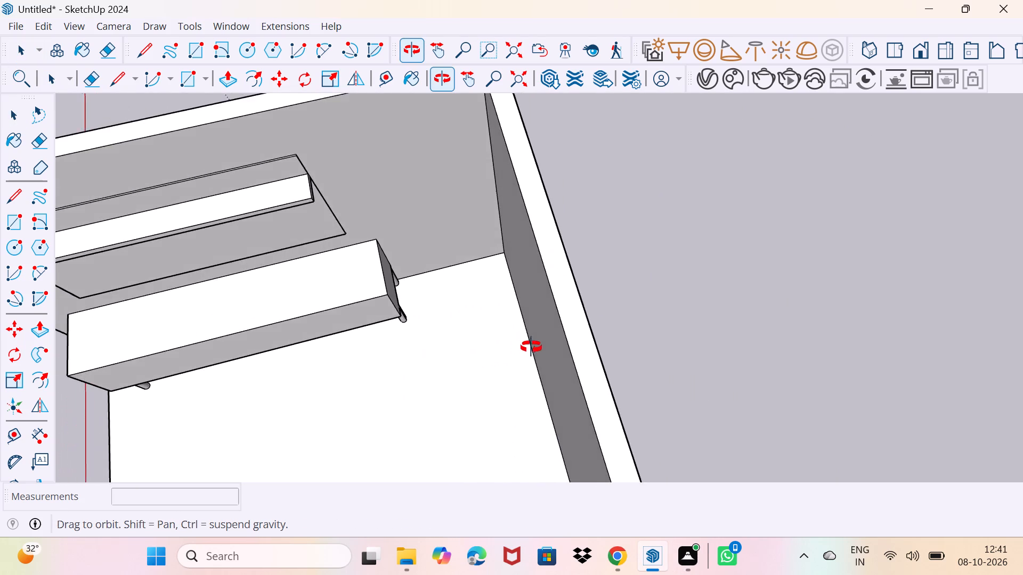
middle_drag(531, 347, 531, 349)
scroll(464, 298, up, 3)
key(r)
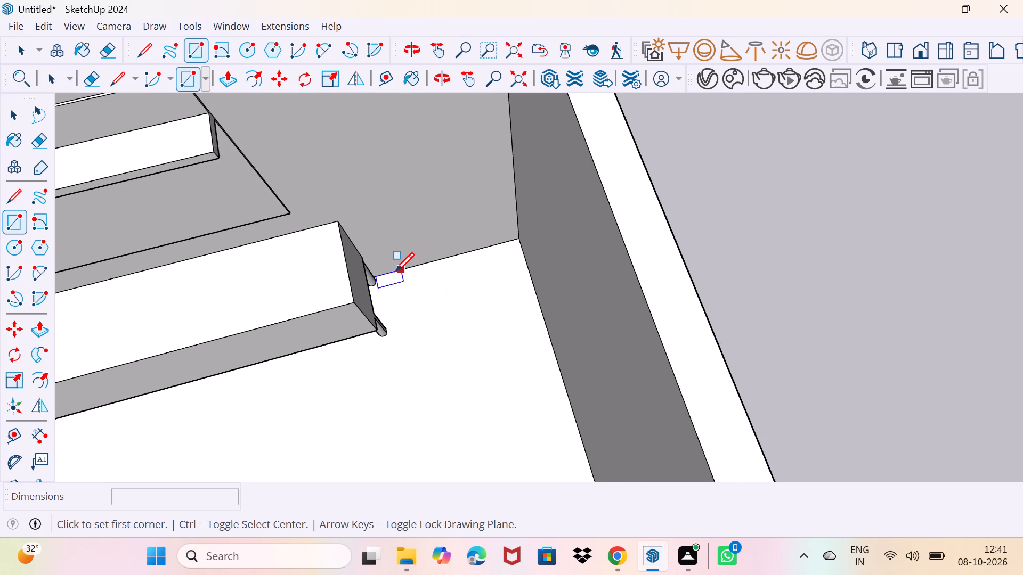
click(396, 271)
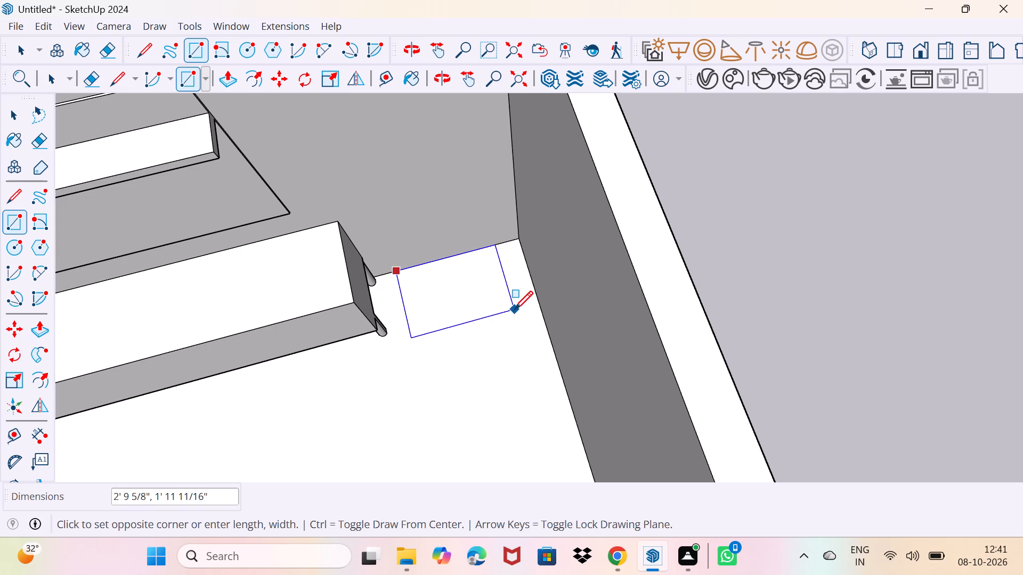
click(514, 309)
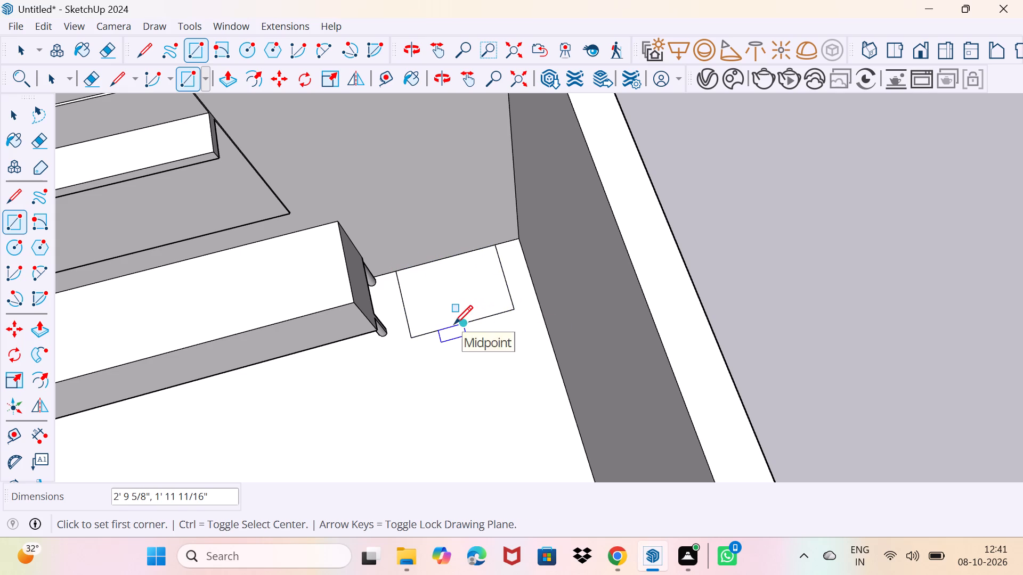
key(space)
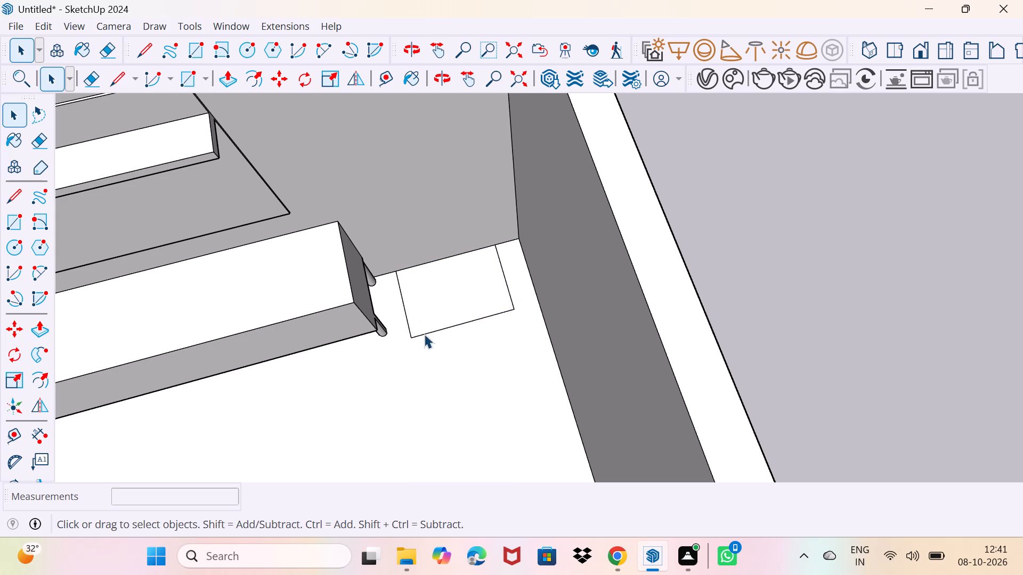
Move the rectangle's edge nearest the box unit about 6" toward the unit's legs.
middle_drag(425, 334, 424, 265)
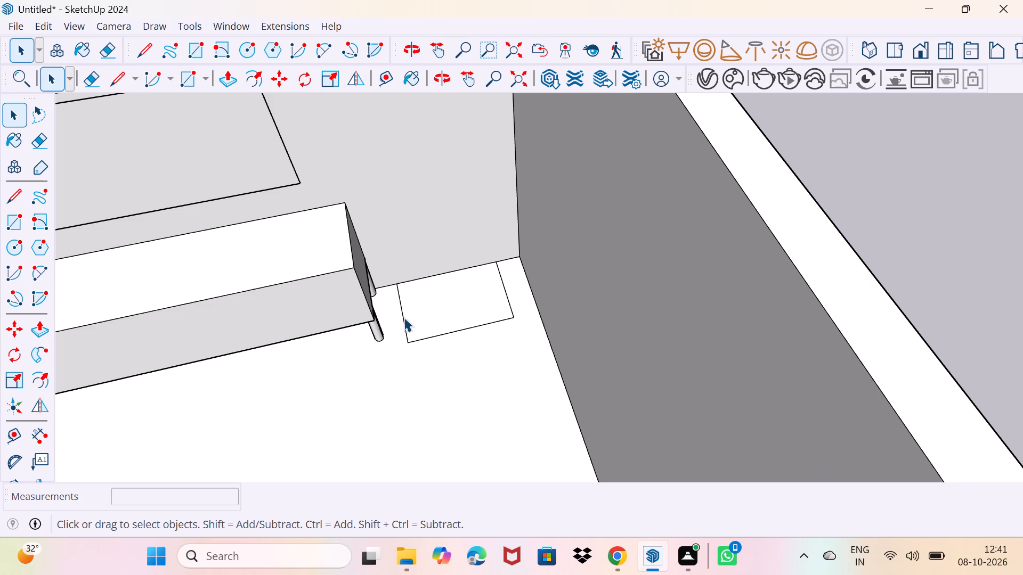
click(403, 317)
key(m)
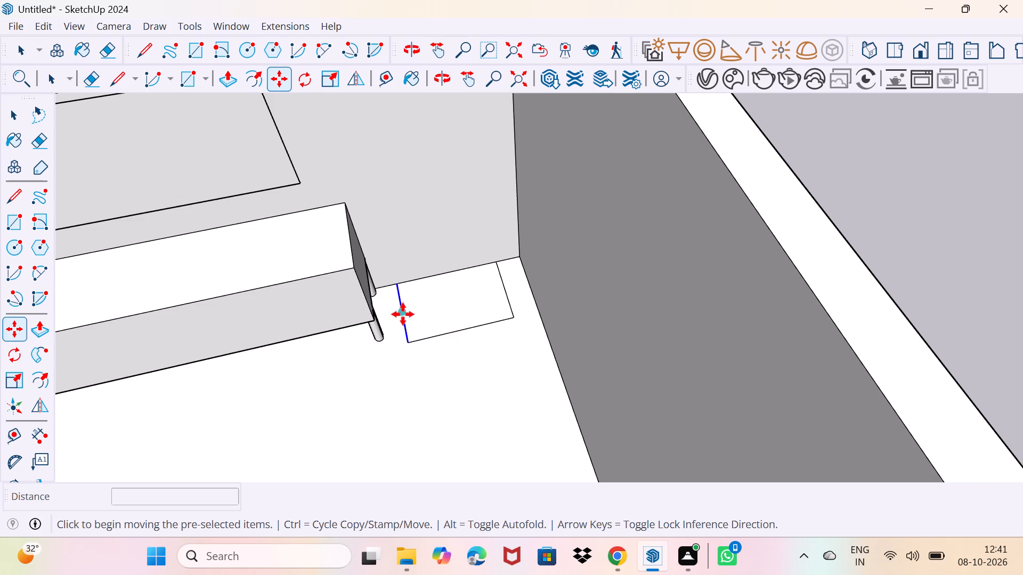
click(403, 314)
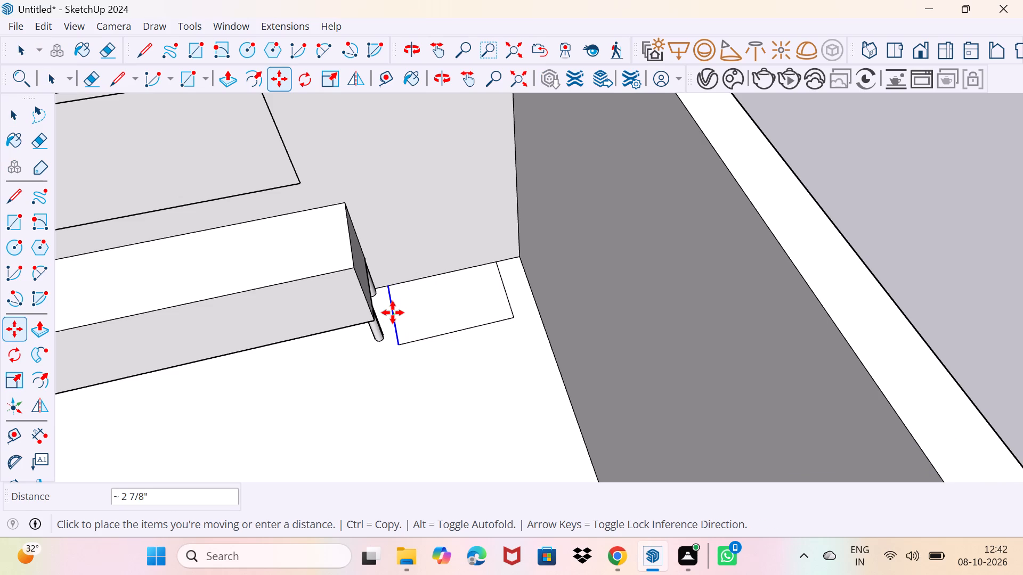
click(391, 313)
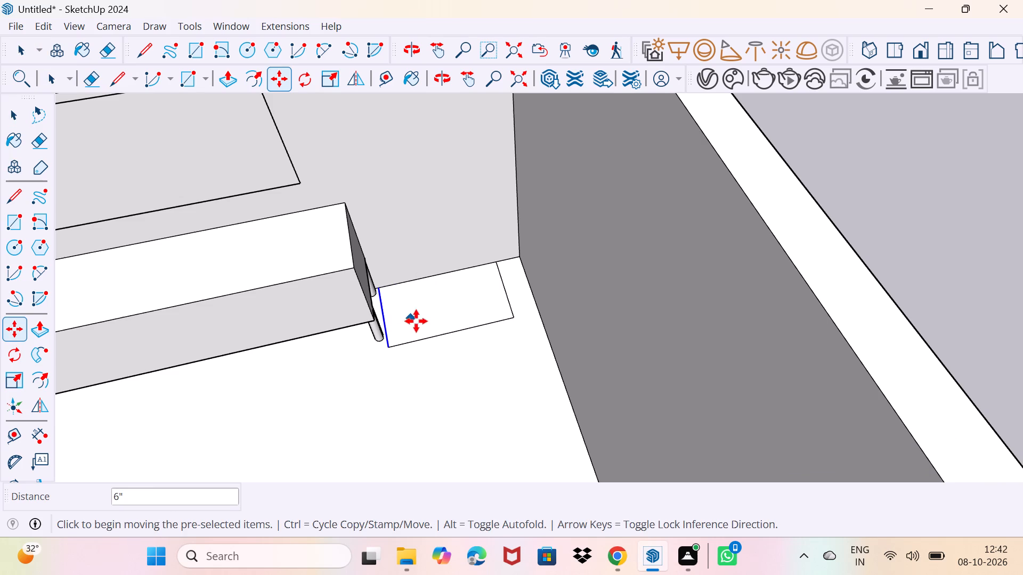
key(space)
Push/Pull the floor rectangle up about 8' 3 15/16" to the wall panel's top edge, forming a tall cabinet.
key(p)
click(420, 311)
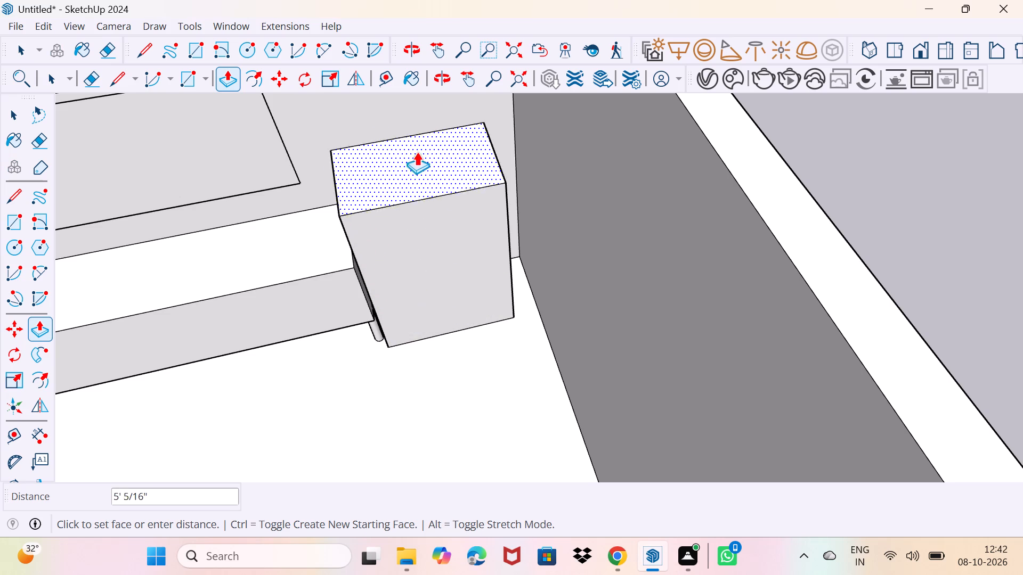
scroll(416, 101, down, 2)
middle_drag(419, 98, 474, 299)
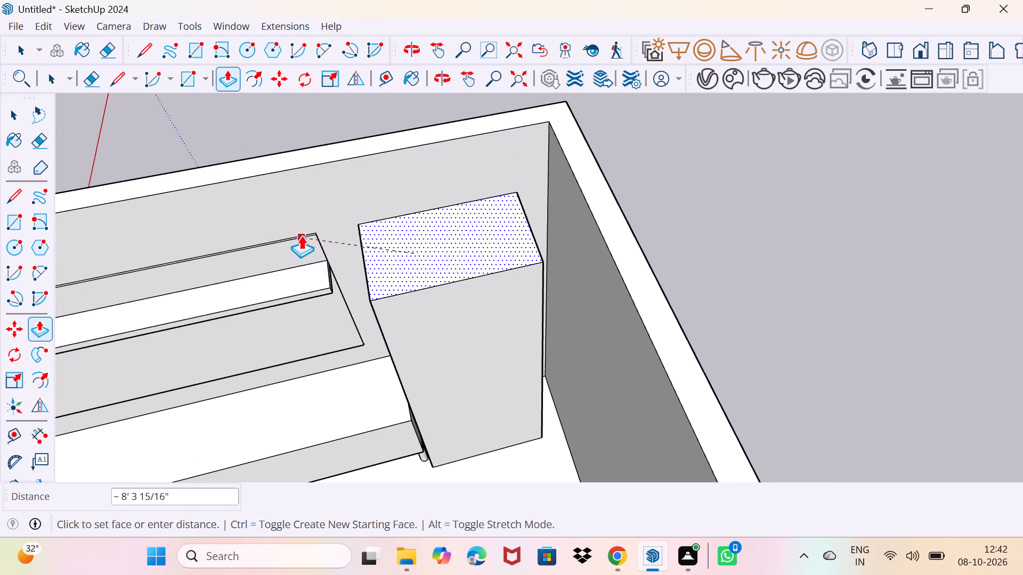
click(310, 239)
middle_drag(446, 378, 438, 275)
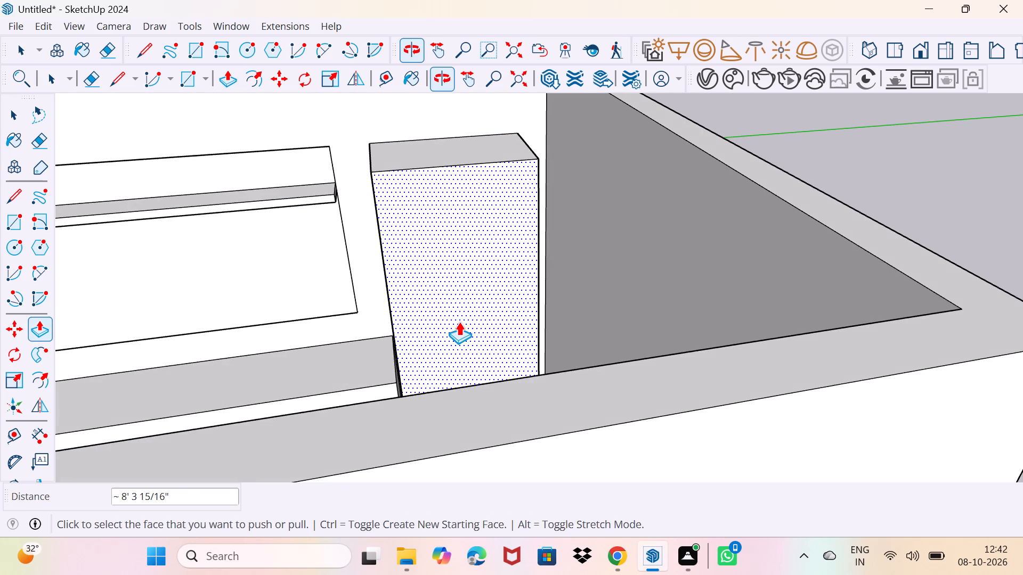
key(space)
Copy the tall cabinet front's bottom edge about 6' 8 3/8" up the face and divide the distance by 4 into evenly spaced lines.
middle_drag(461, 326, 485, 371)
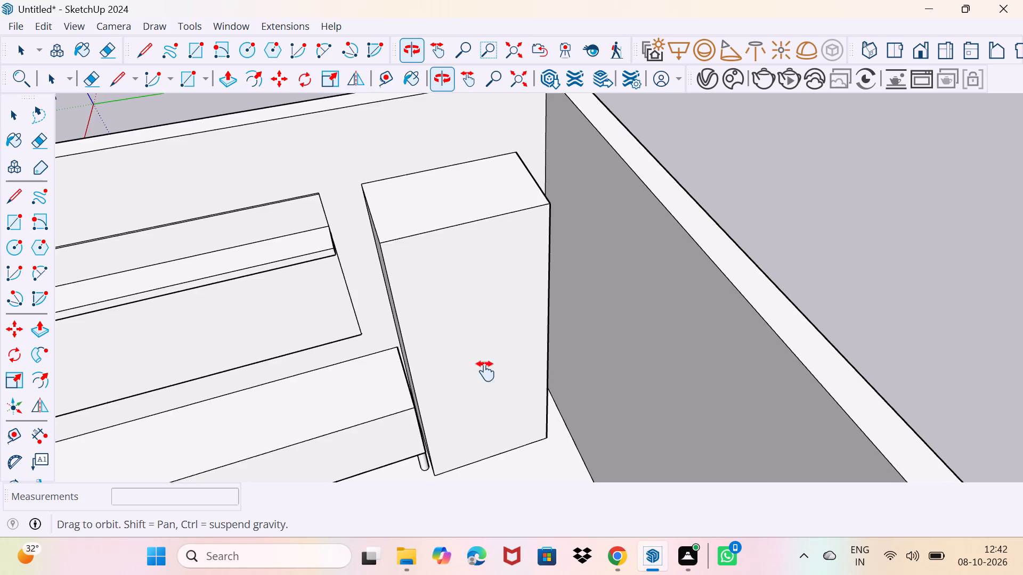
middle_drag(485, 371, 469, 281)
click(473, 359)
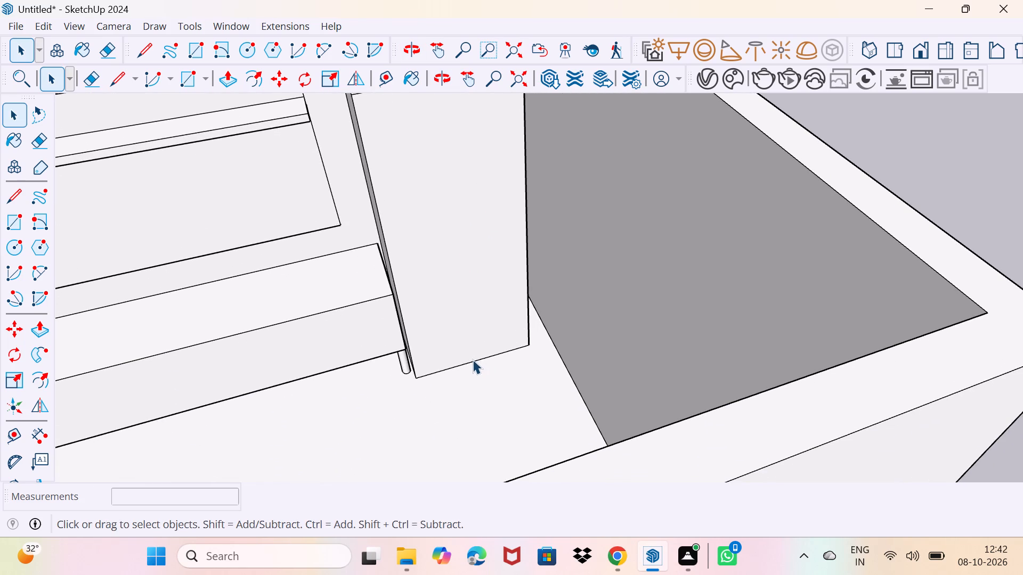
key(m)
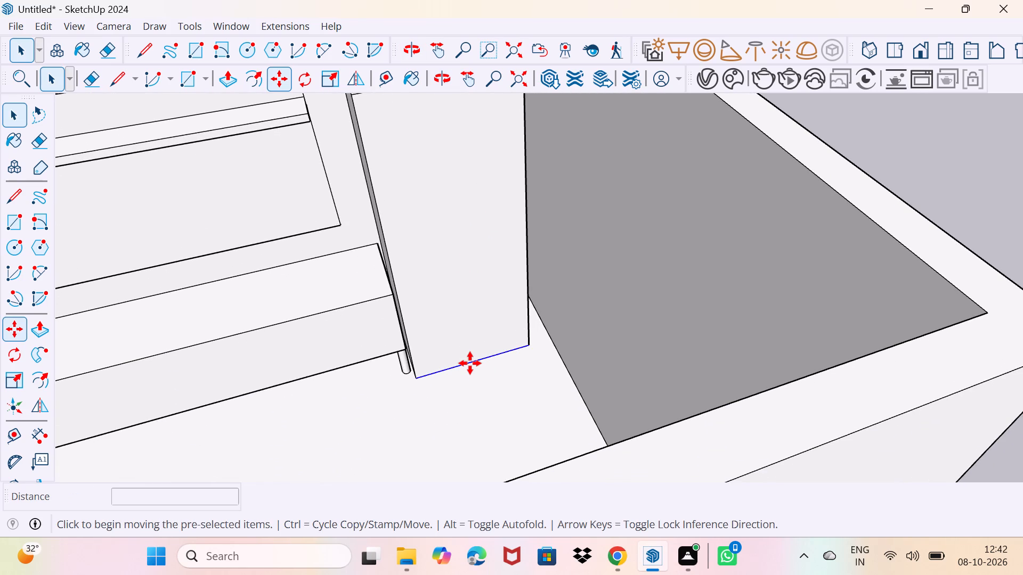
click(470, 363)
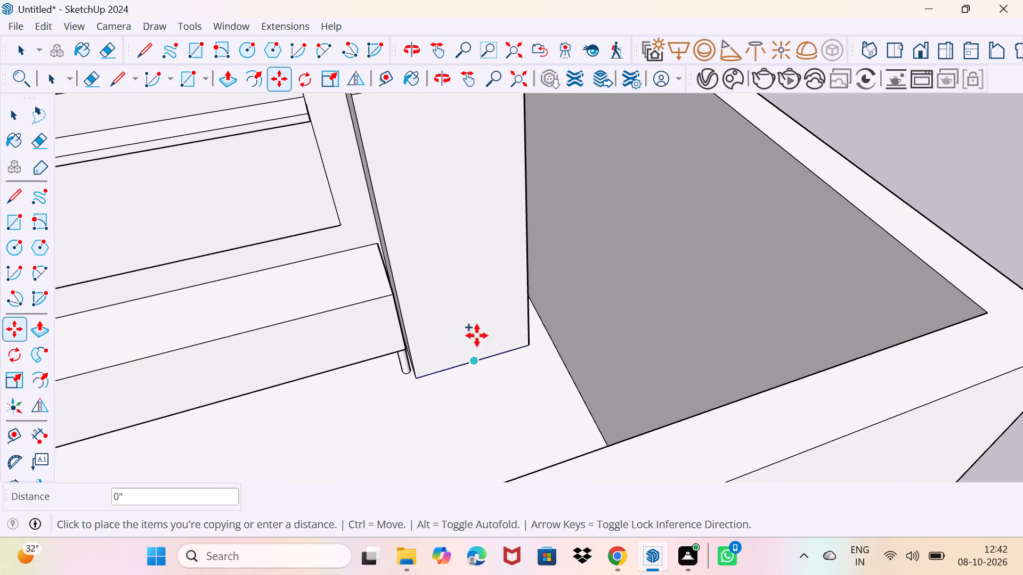
middle_drag(441, 163, 477, 191)
key(Tab)
key(Tab)
key(Tab)
key(Tab)
key(Tab)
key(Tab)
key(Tab)
key(Tab)
key(Tab)
key(Tab)
key(Tab)
key(Tab)
key(Tab)
key(Tab)
key(Tab)
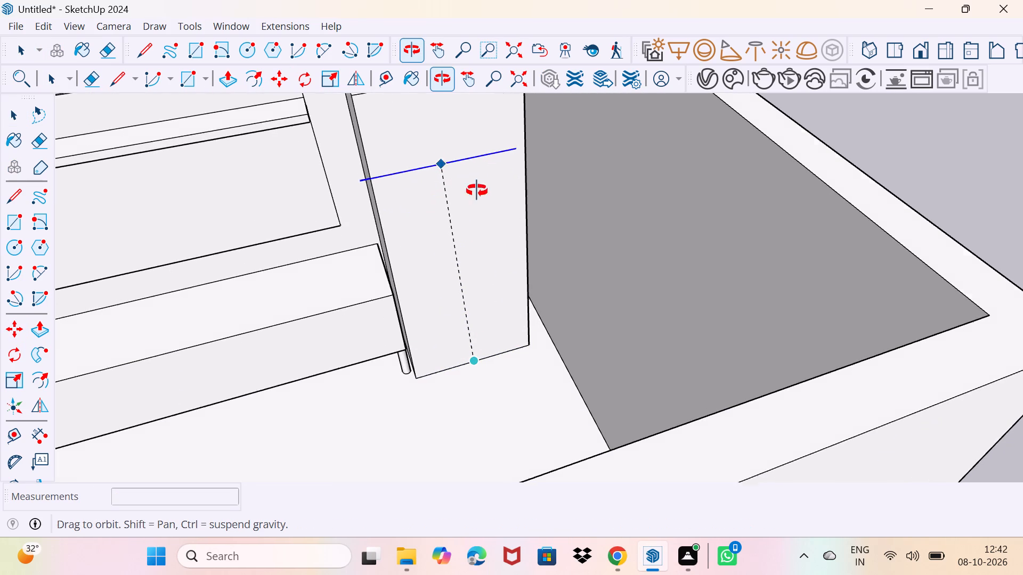
middle_drag(477, 191, 469, 198)
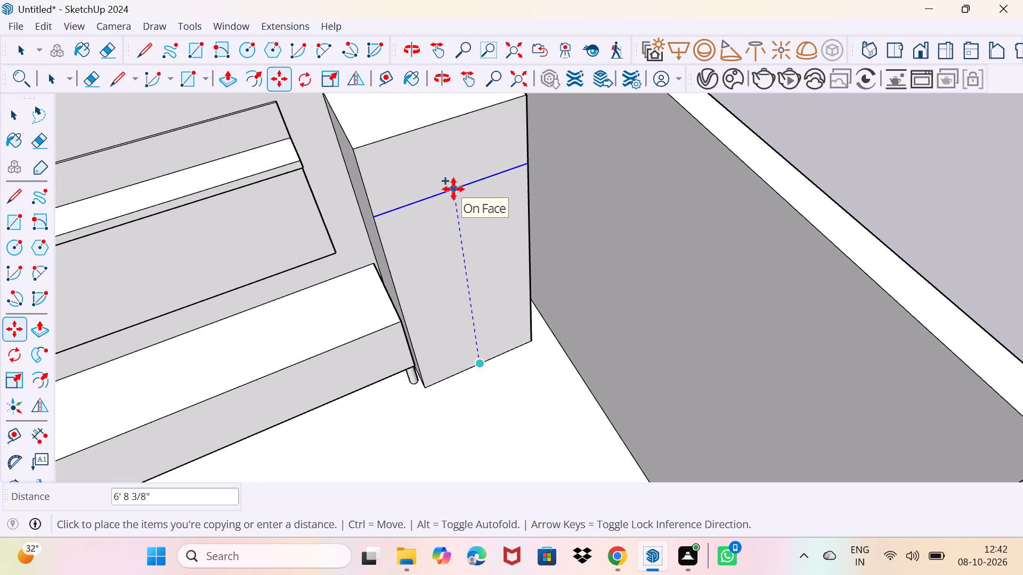
click(453, 189)
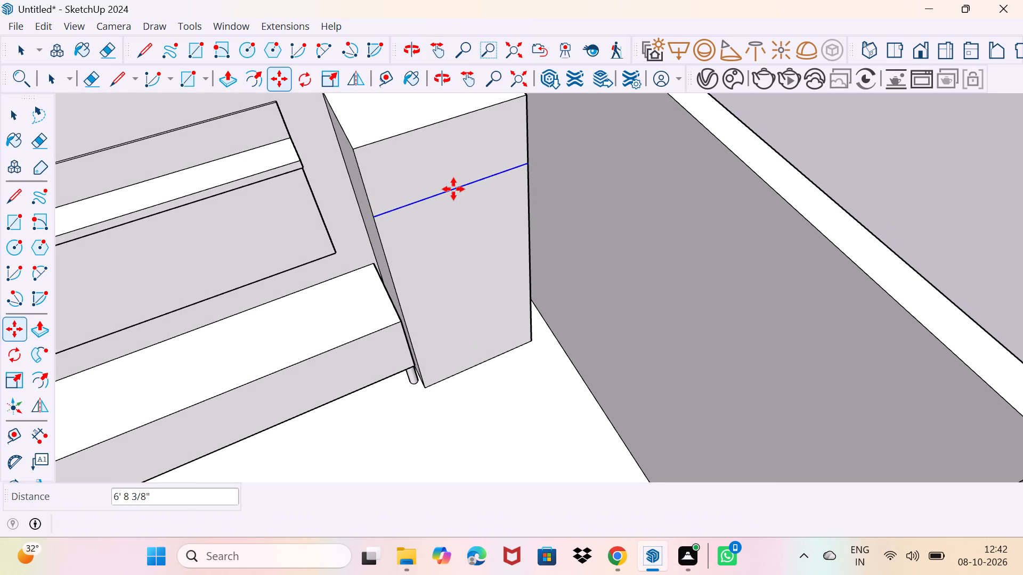
text(/4)
key(Return)
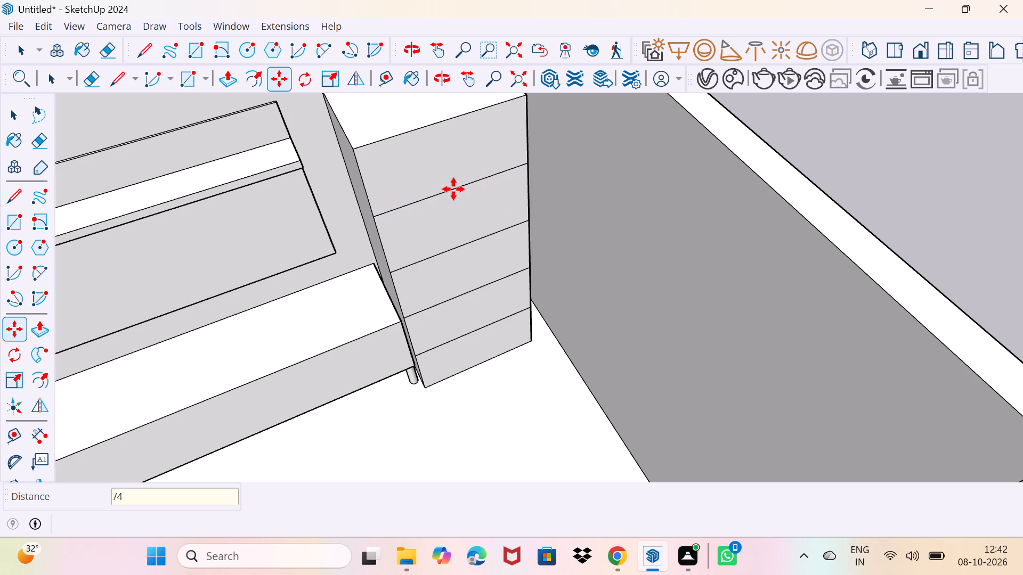
Push/Pull the two lowest sections of the cabinet front out 5/16", flush with the box unit's front.
middle_drag(467, 353, 399, 285)
scroll(440, 186, up, 2)
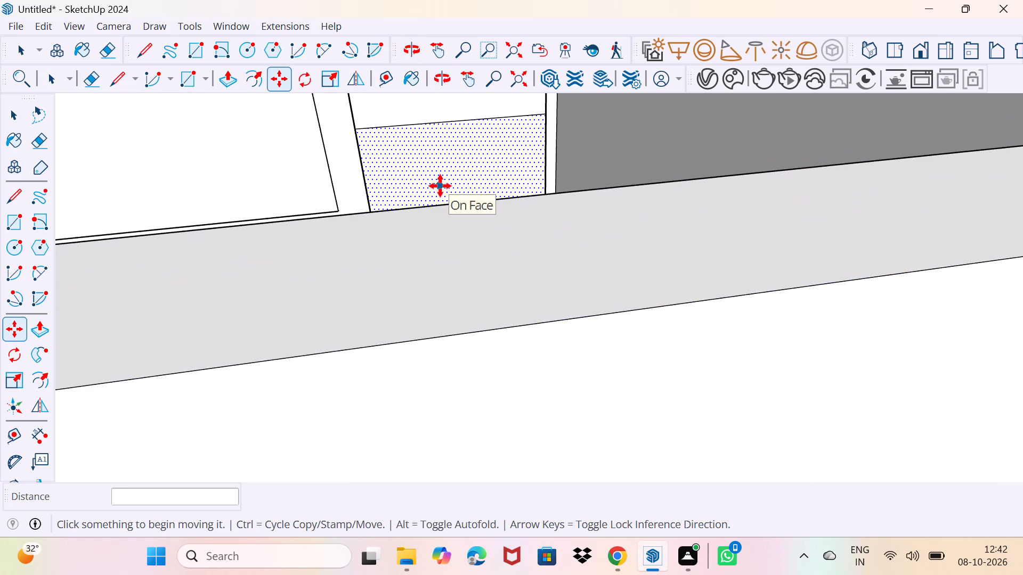
key(space)
middle_drag(460, 191, 640, 294)
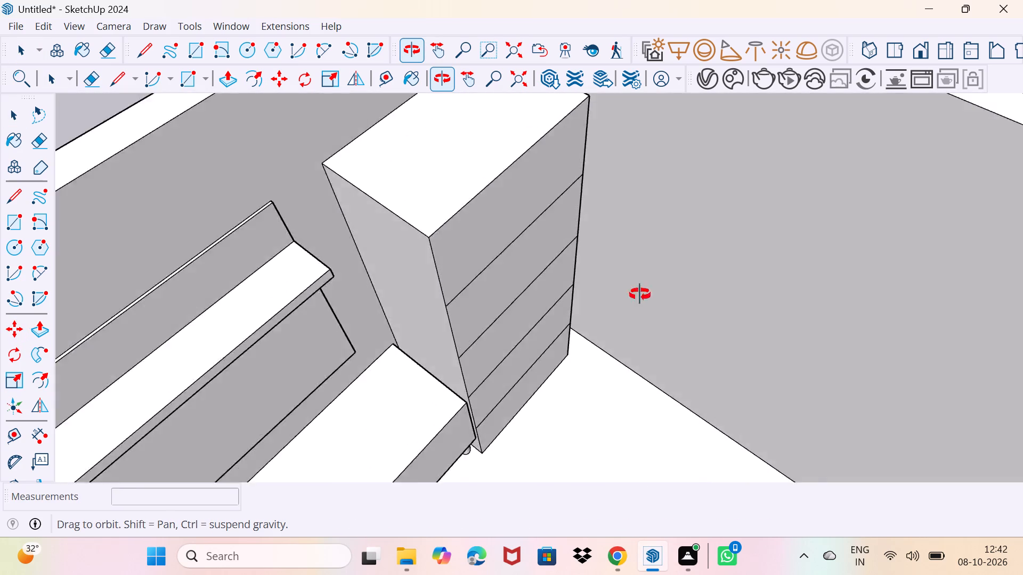
middle_drag(640, 294, 559, 290)
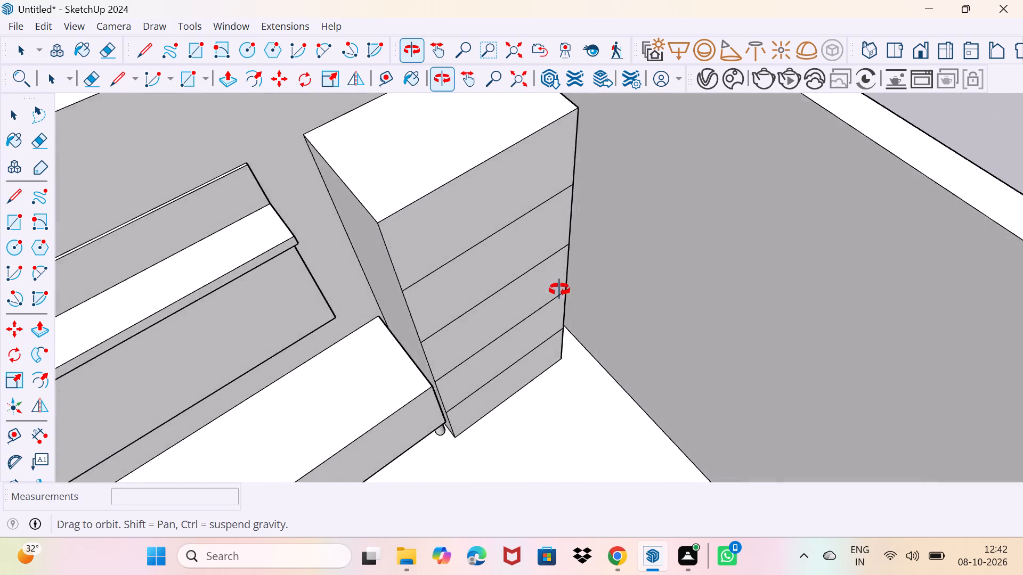
middle_drag(559, 290, 562, 190)
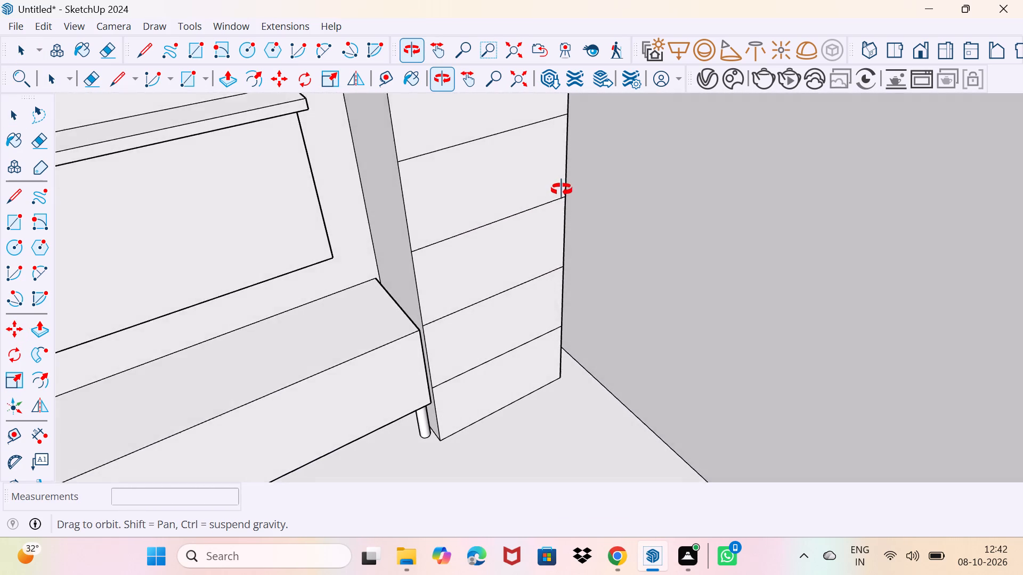
middle_drag(562, 190, 562, 185)
click(476, 402)
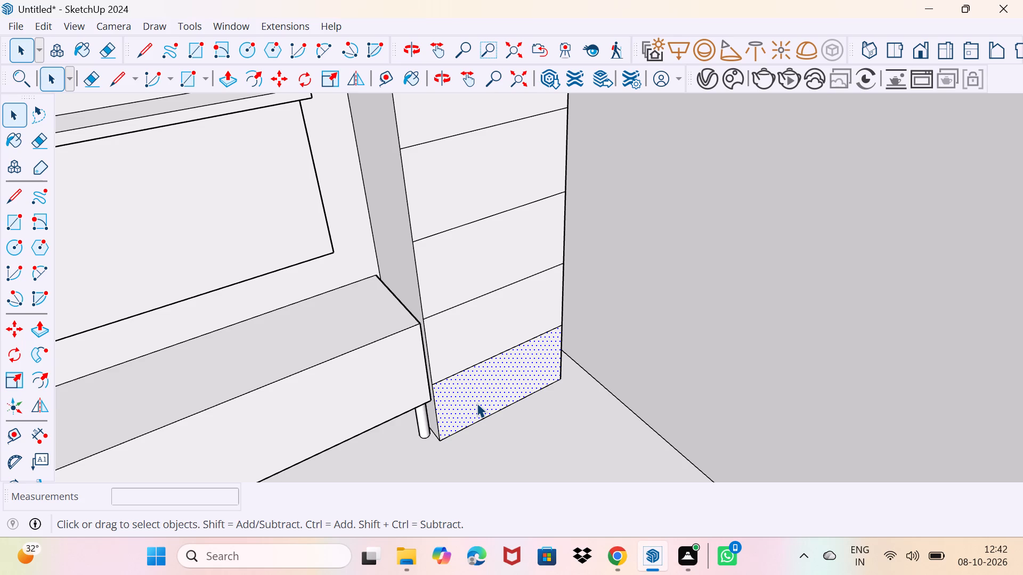
key(p)
click(477, 403)
click(391, 397)
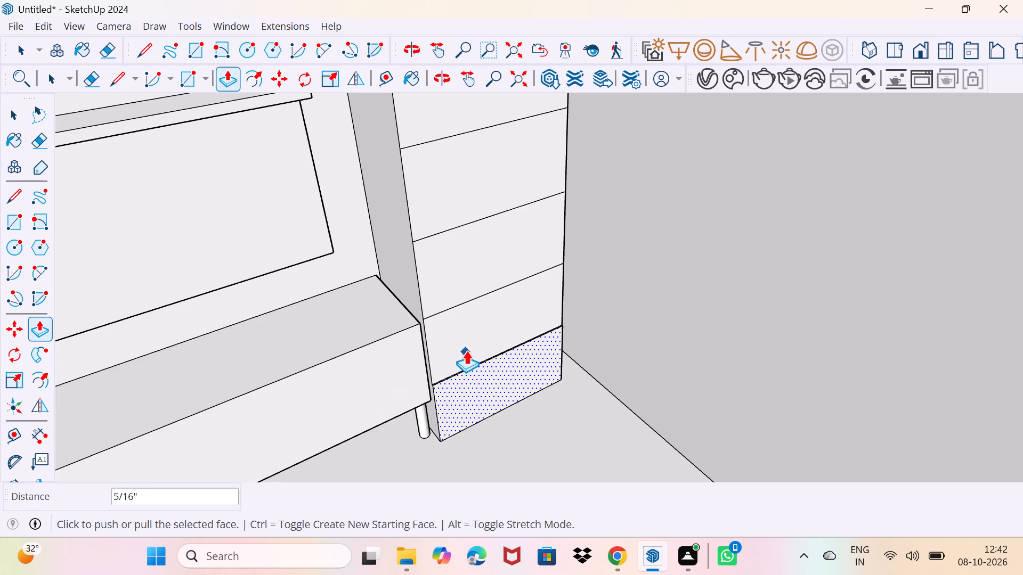
click(466, 349)
key(ctrl+z)
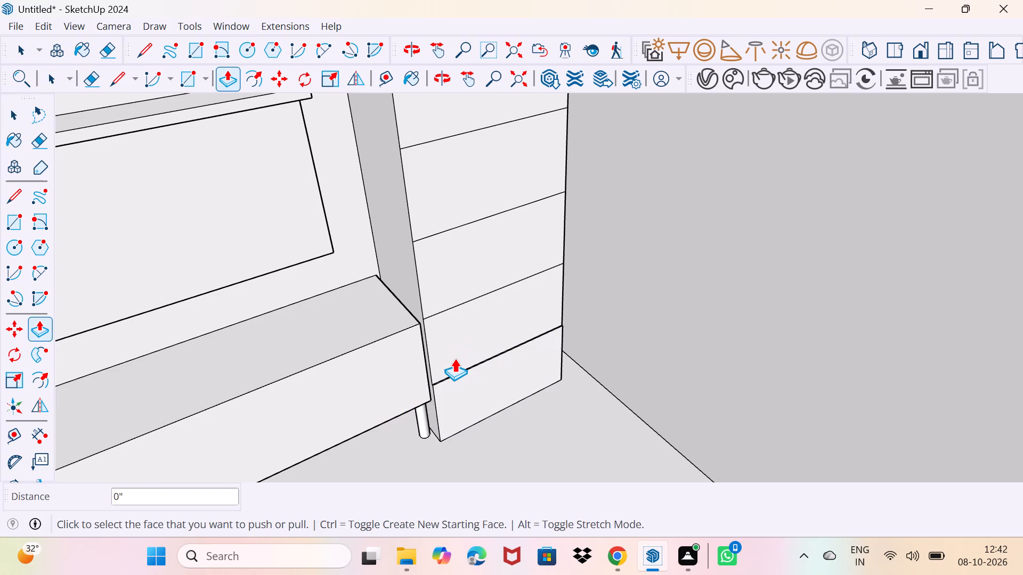
click(434, 342)
click(394, 359)
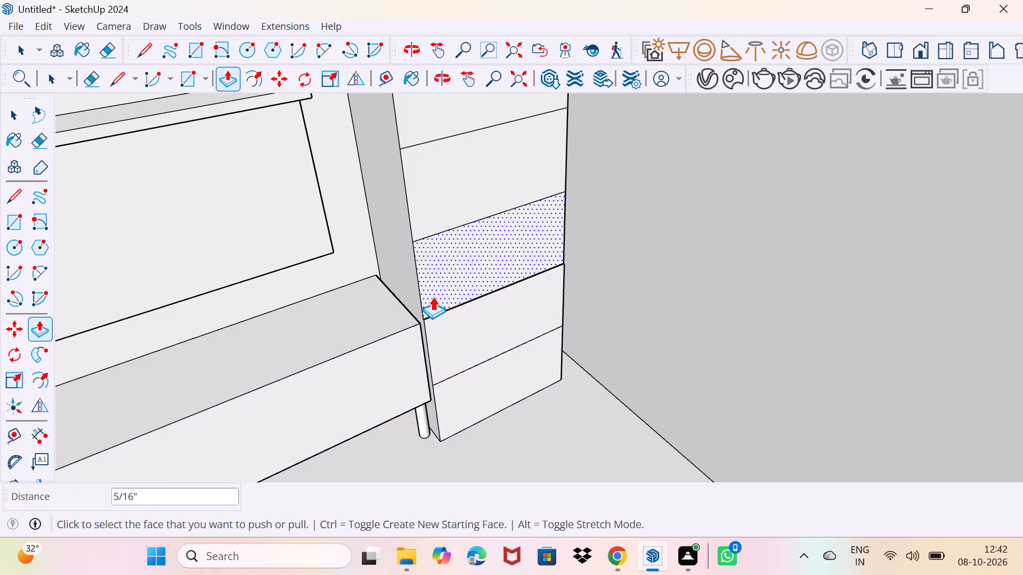
Push/Pull the middle section of the cabinet front out 5/16", in line with the two sections below.
key(space)
click(433, 295)
key(p)
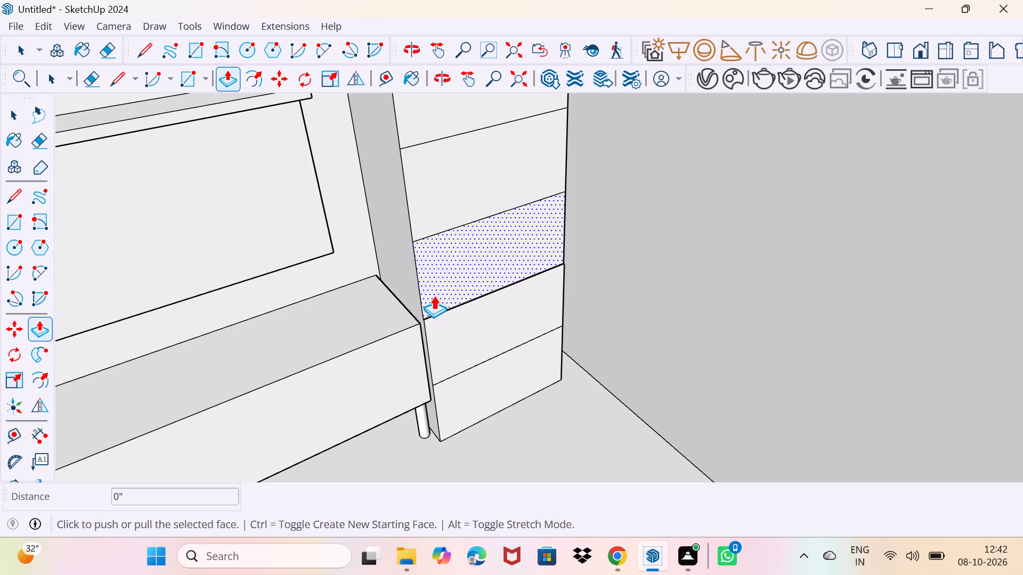
click(434, 295)
click(401, 343)
key(space)
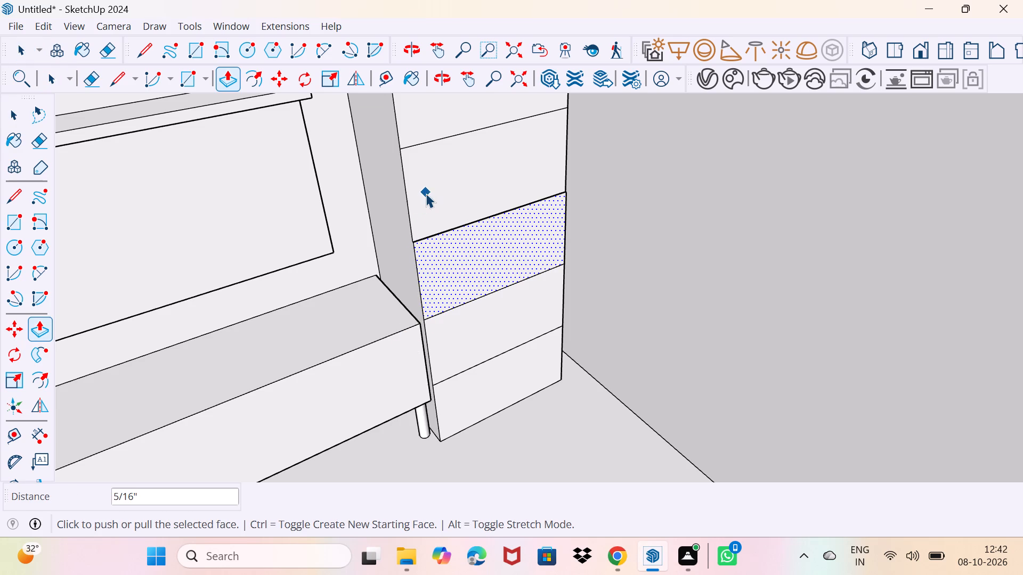
key(p)
click(426, 194)
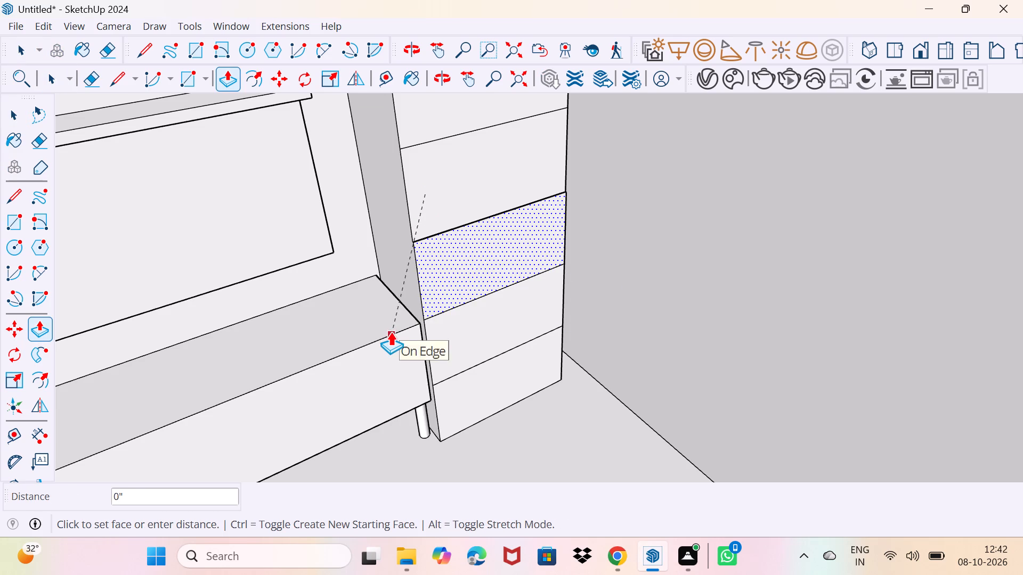
click(391, 332)
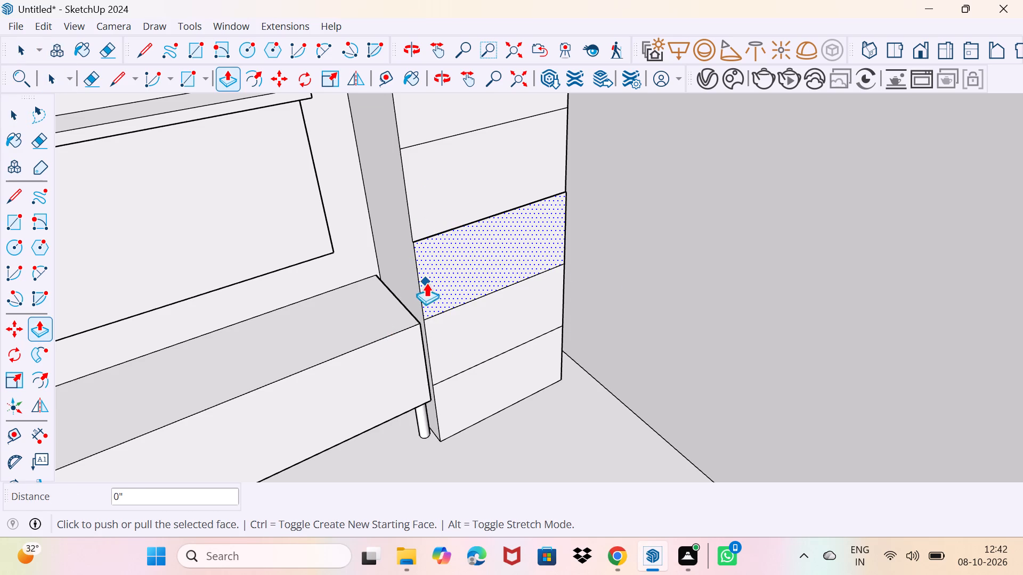
key(Escape)
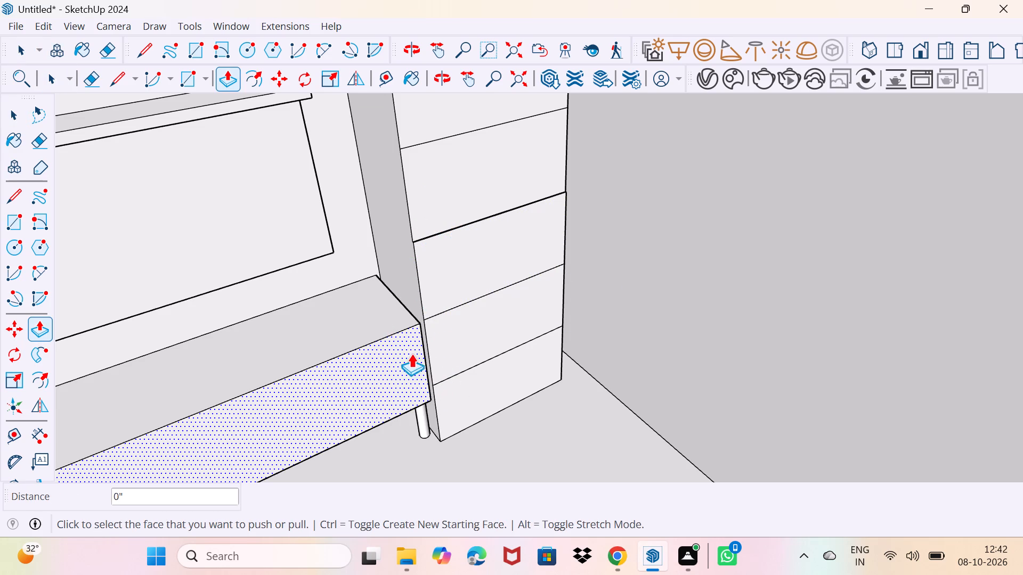
Push/Pull the tall cabinet's side face about 1" toward the box unit to close the gap between them.
scroll(430, 352, up, 6)
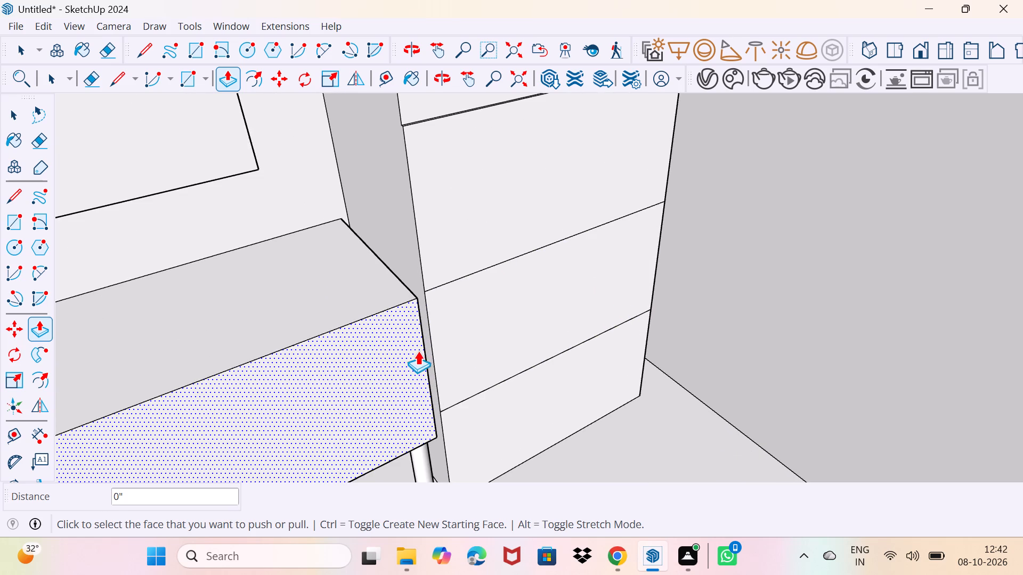
click(429, 350)
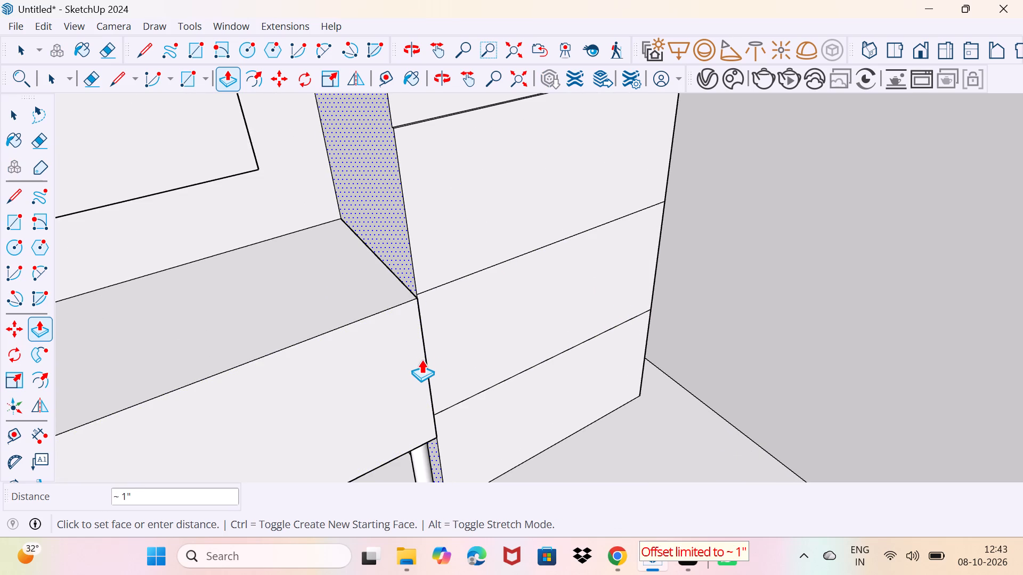
click(421, 360)
Push/Pull the top two sections of the cabinet front out 5/16", flush with the sections below.
scroll(428, 408, down, 8)
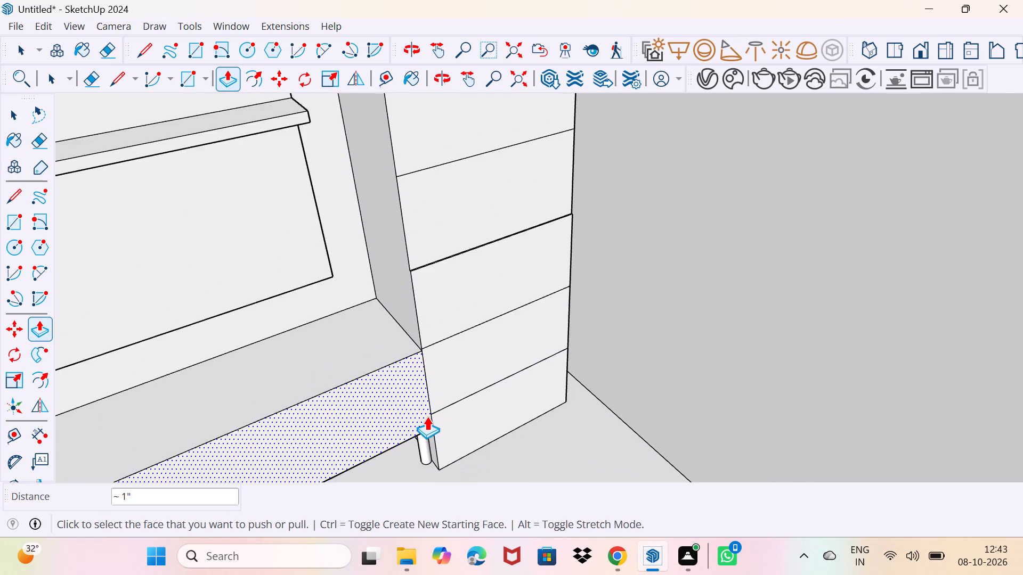
scroll(427, 416, down, 1)
click(423, 213)
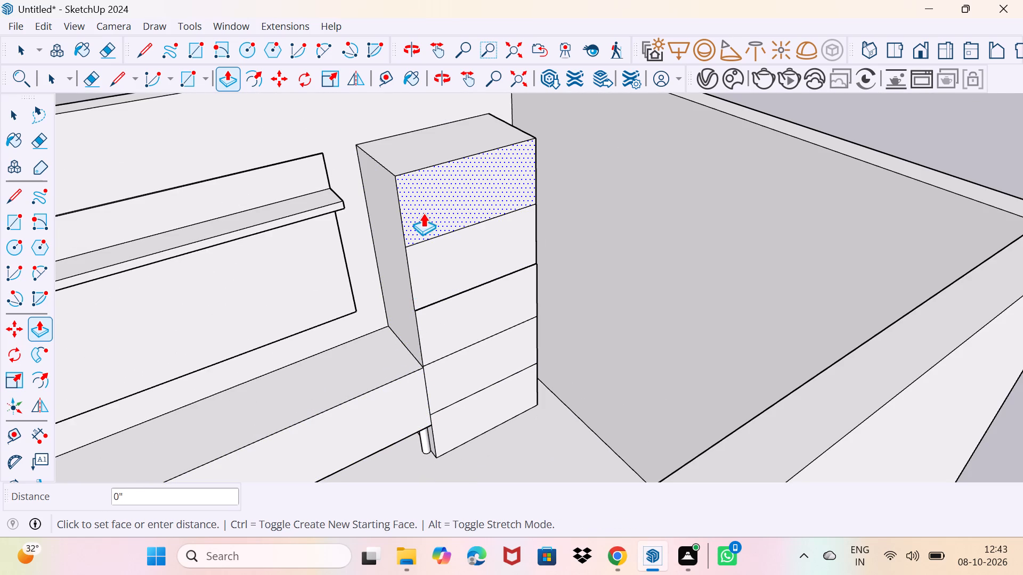
click(403, 394)
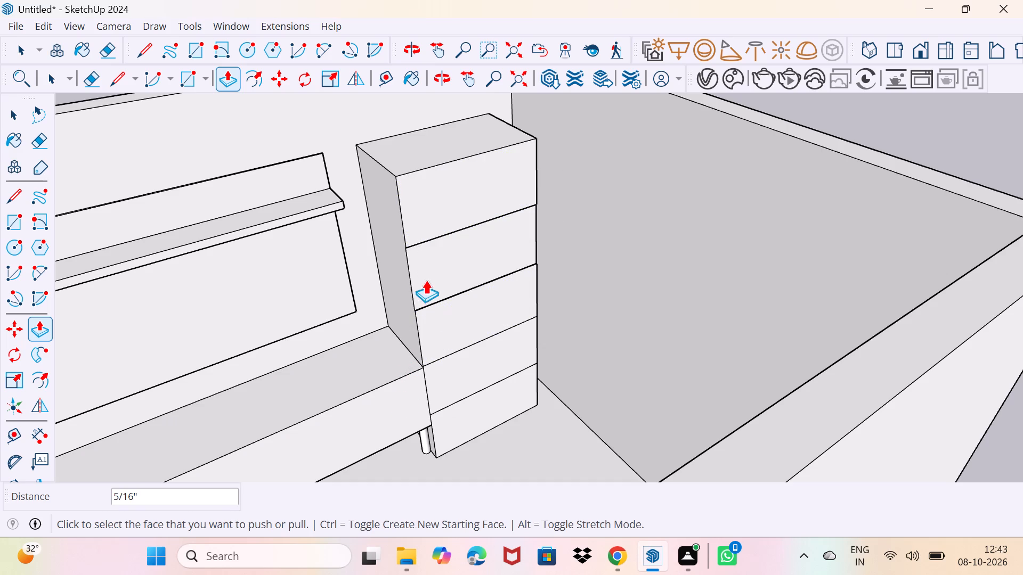
click(426, 277)
click(398, 396)
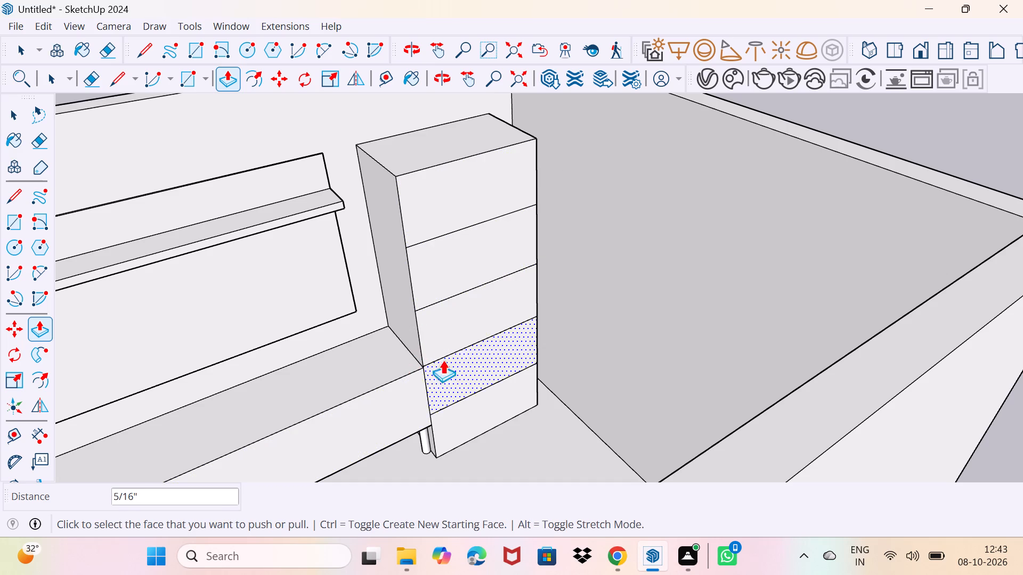
Push/Pull the top three sections of the cabinet front inward by 1', leaving the lower two sections deeper.
key(space)
middle_drag(462, 359, 411, 390)
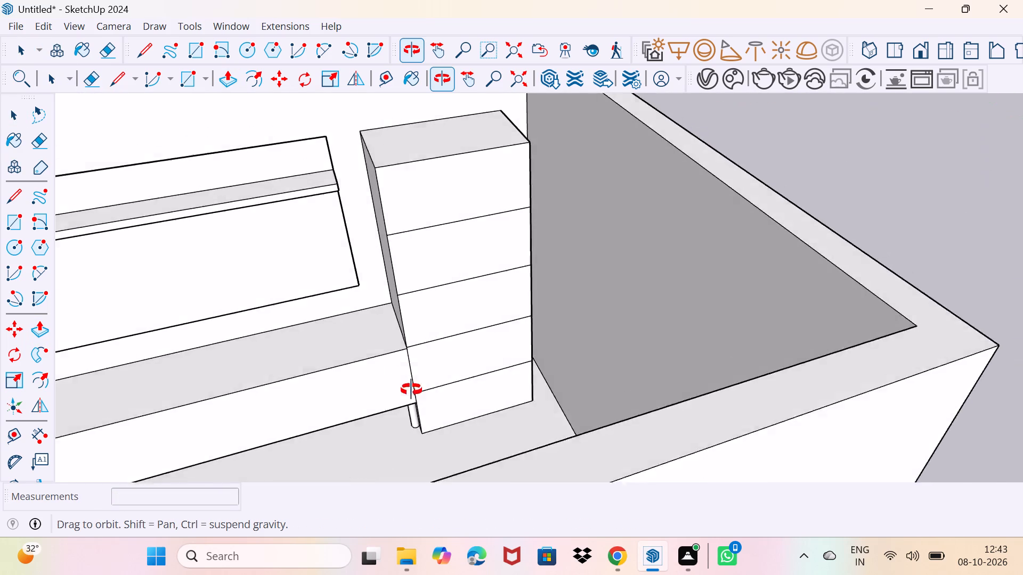
middle_drag(411, 390, 411, 321)
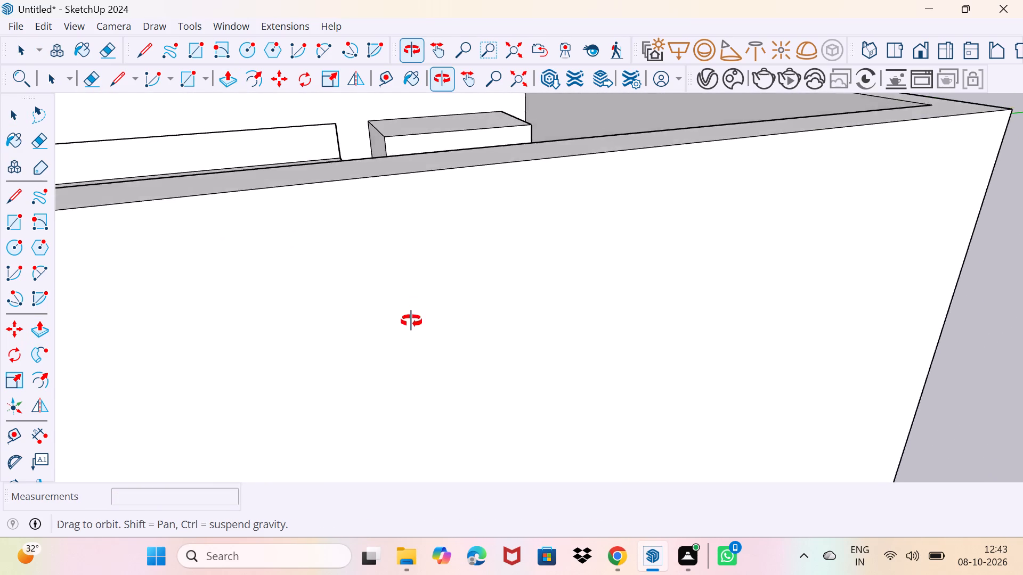
middle_drag(411, 321, 456, 373)
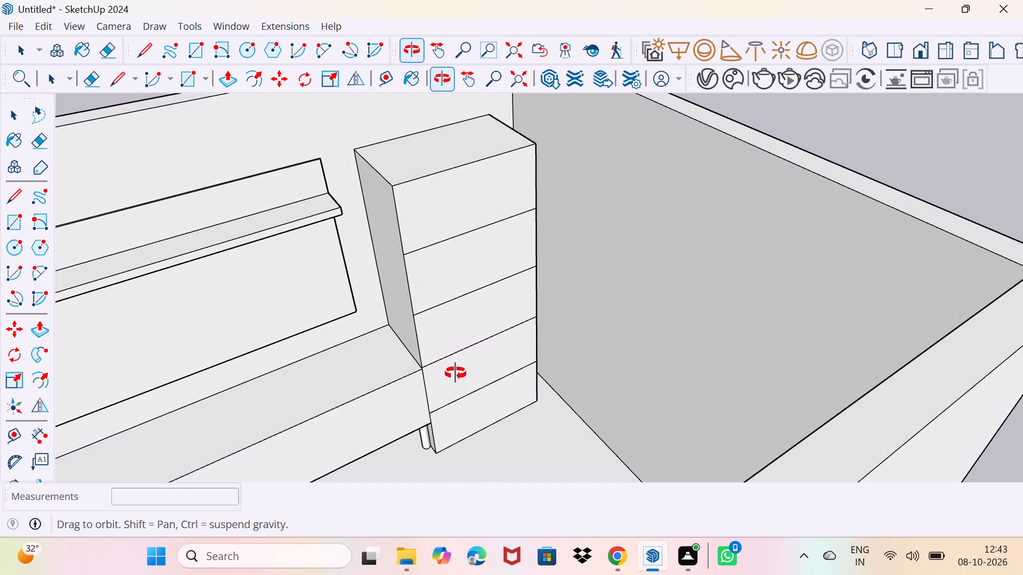
middle_drag(456, 373, 456, 364)
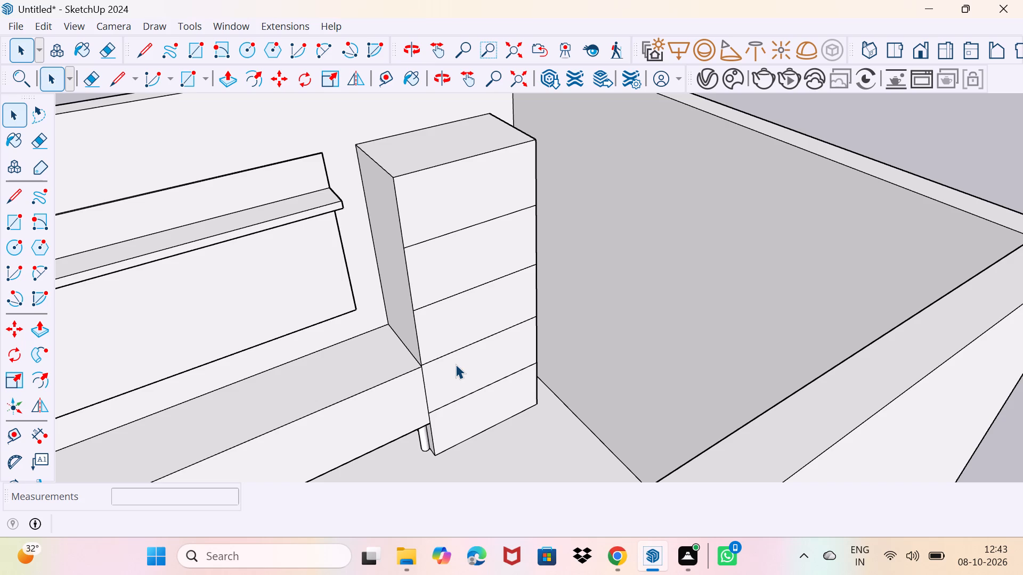
click(428, 206)
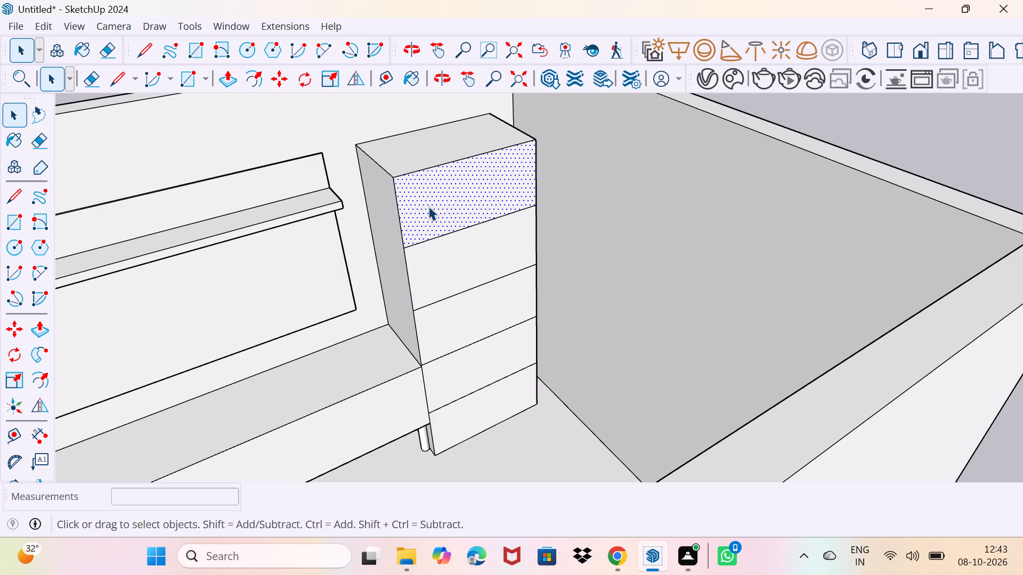
key(p)
click(428, 206)
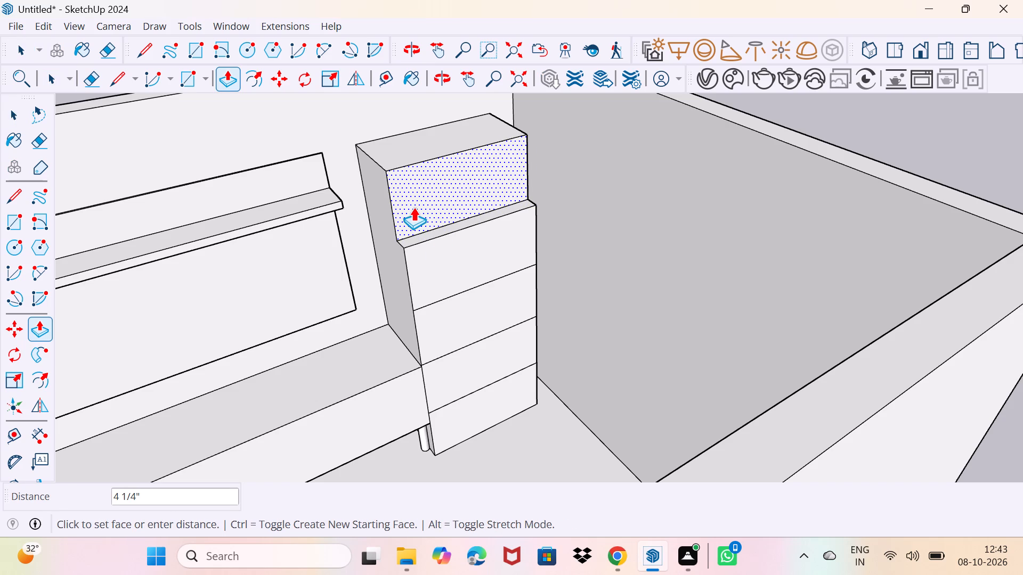
text(1')
key(Return)
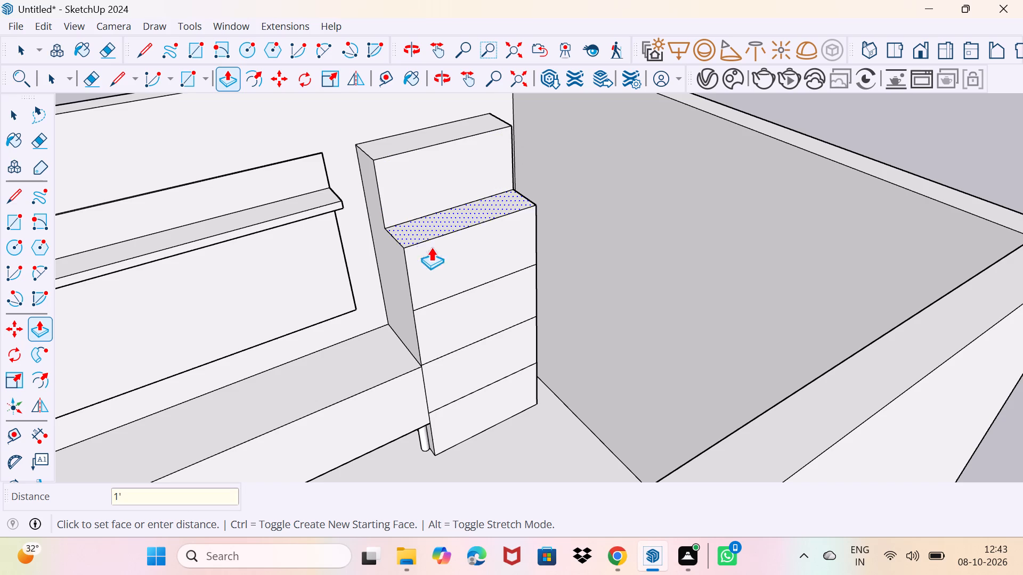
double_click(437, 252)
double_click(463, 313)
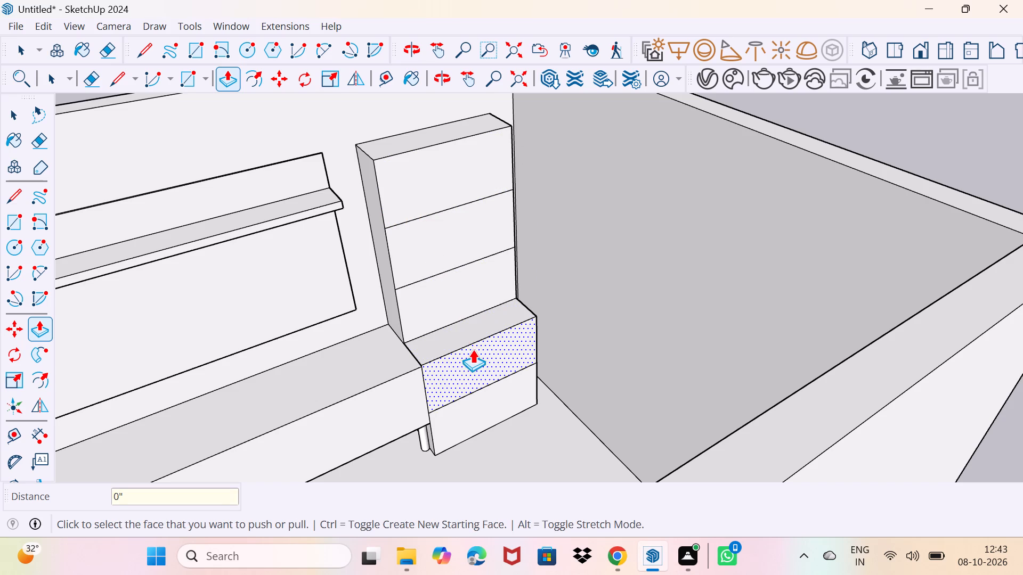
Push/Pull the lower two sections of the tall cabinet's front inward, flush with the three sections above.
double_click(473, 349)
double_click(473, 393)
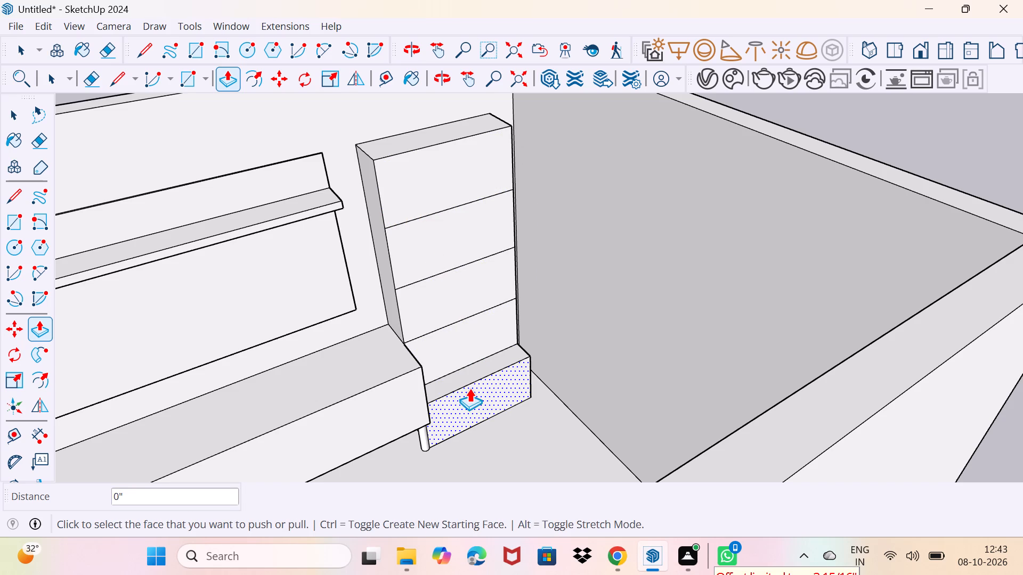
double_click(472, 390)
key(space)
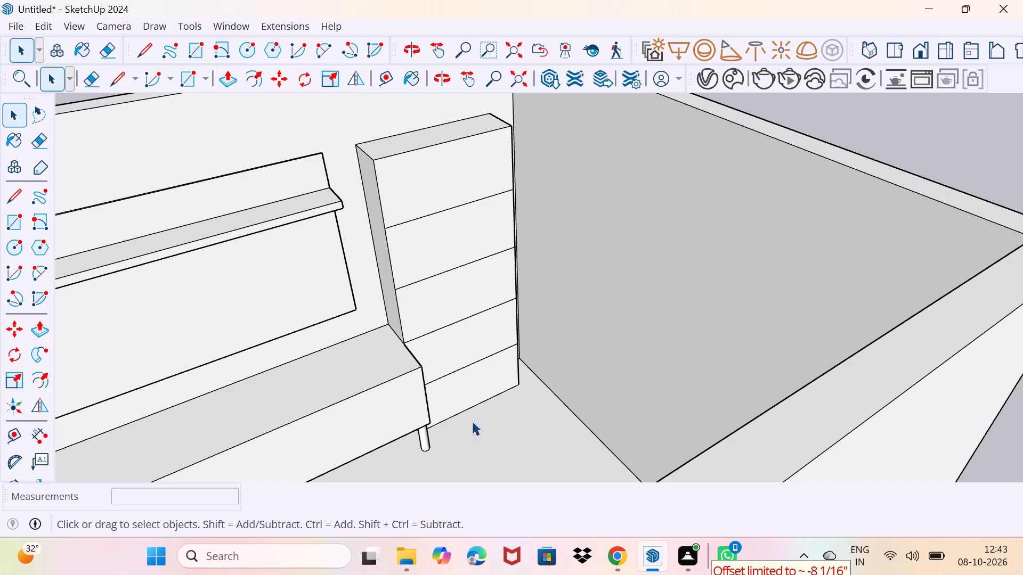
Erase the leftover edge at the foot of the tall cabinet, behind the box unit's leg.
middle_drag(508, 427, 448, 441)
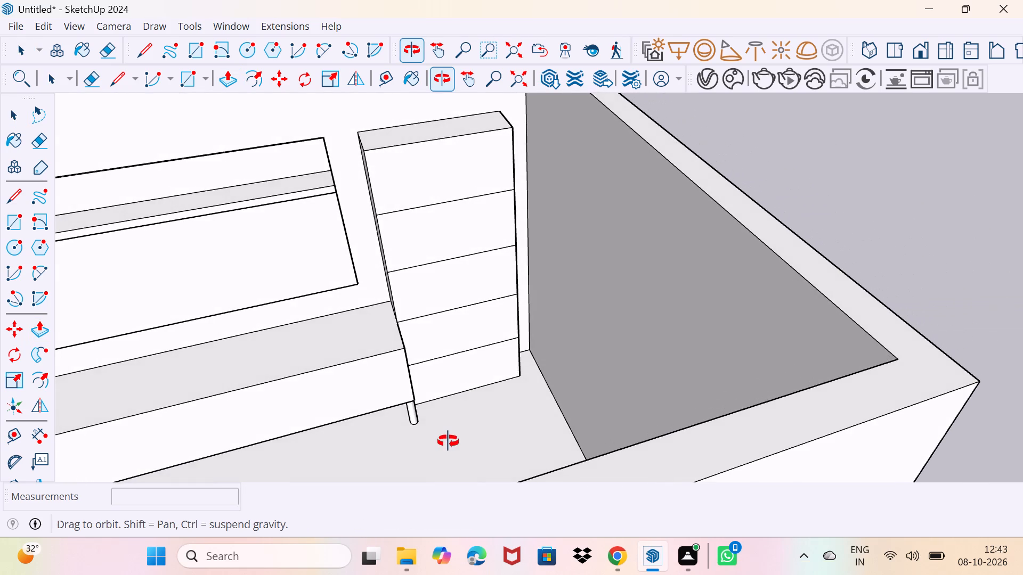
middle_drag(448, 441, 391, 443)
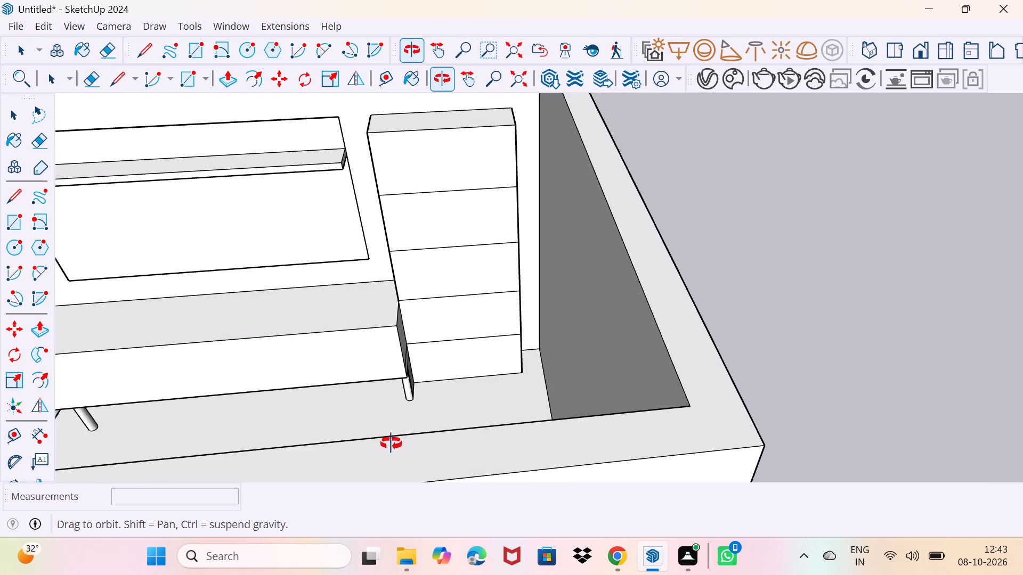
middle_drag(391, 443, 620, 313)
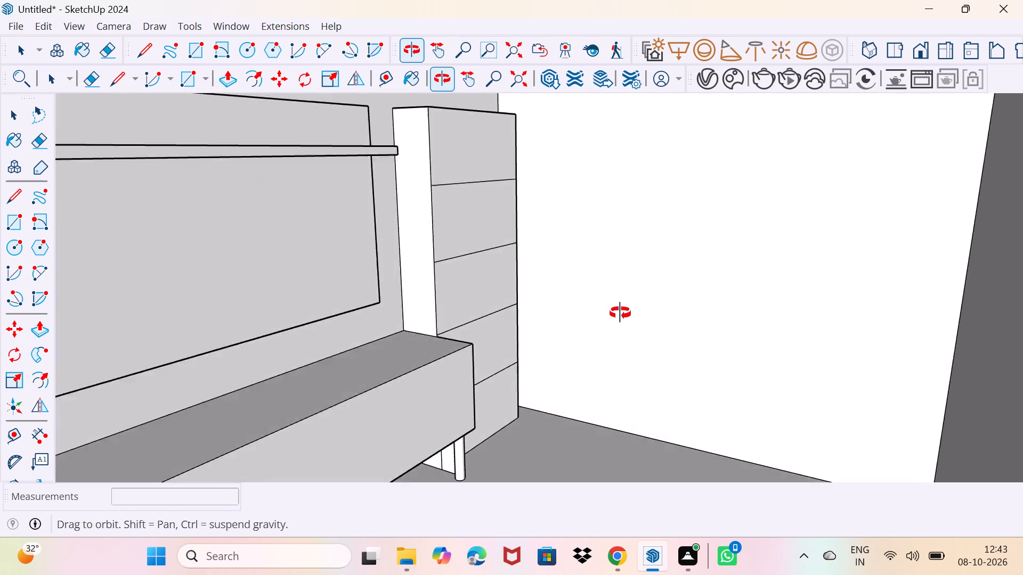
middle_drag(620, 313, 653, 244)
key(e)
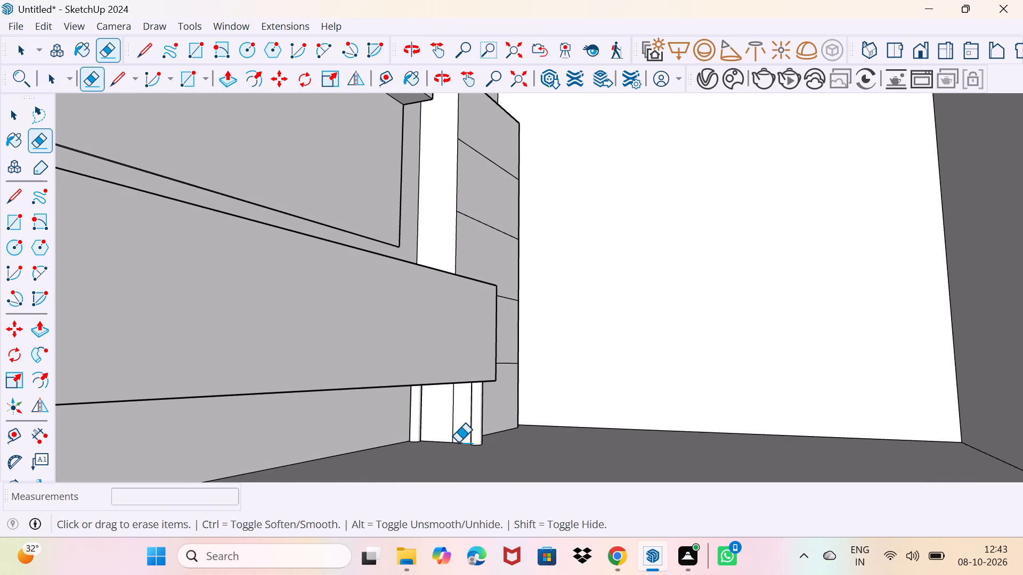
click(464, 443)
Offset the outline of the tall cabinet's bottom front section inward by 0.4".
middle_drag(499, 424, 354, 489)
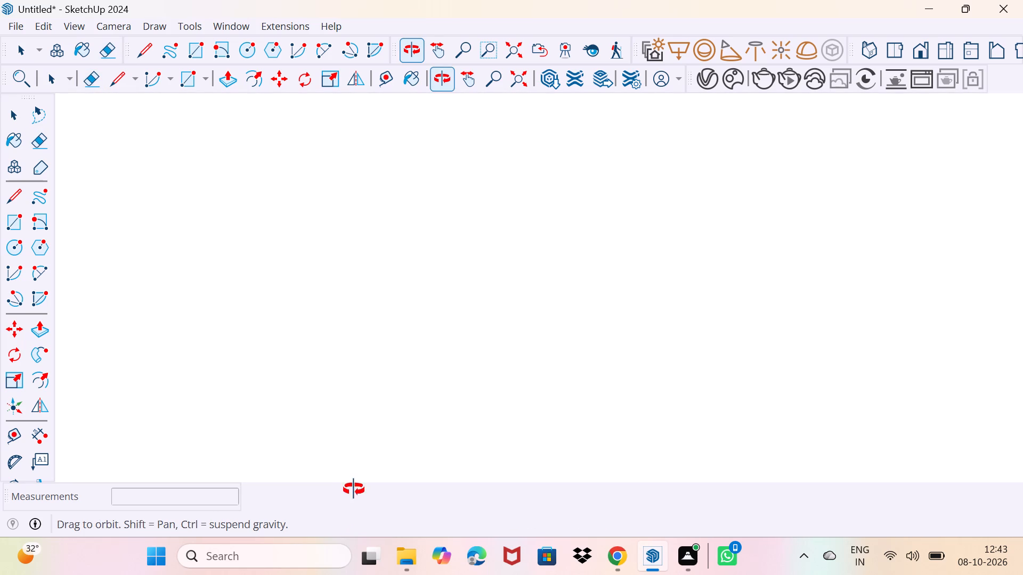
middle_drag(354, 489, 388, 544)
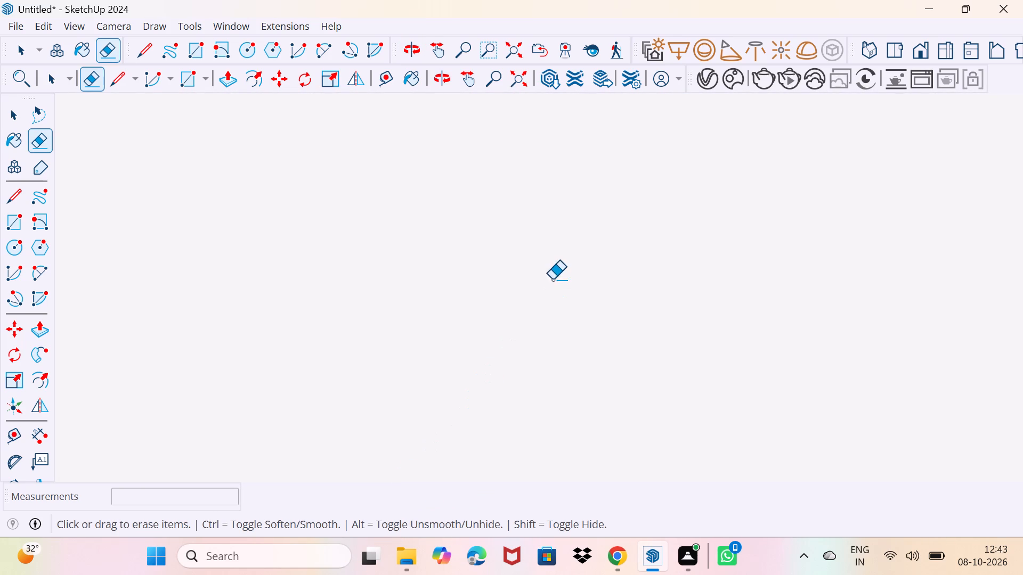
click(527, 84)
scroll(562, 246, up, 2)
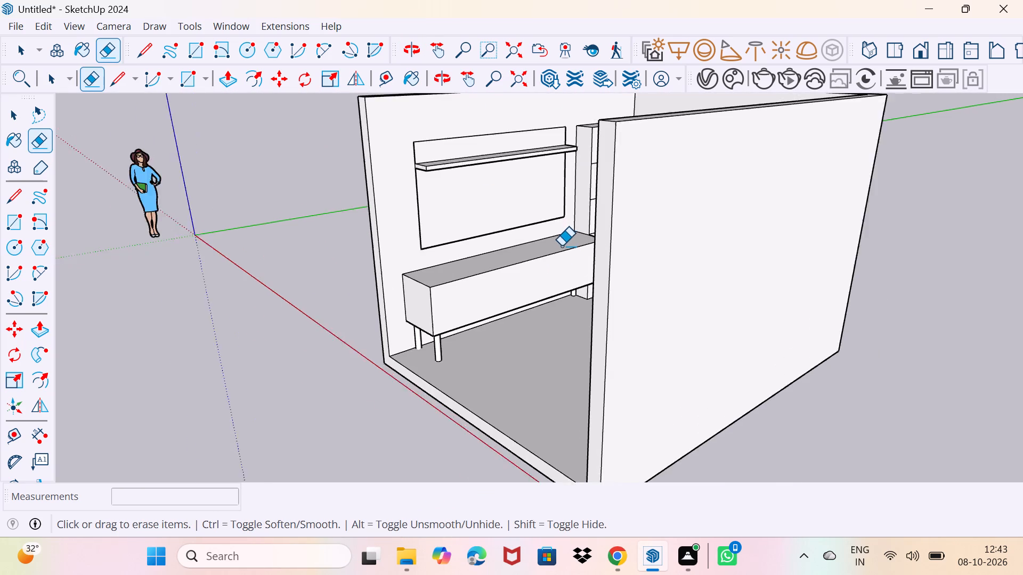
scroll(562, 246, up, 5)
middle_drag(573, 247, 482, 319)
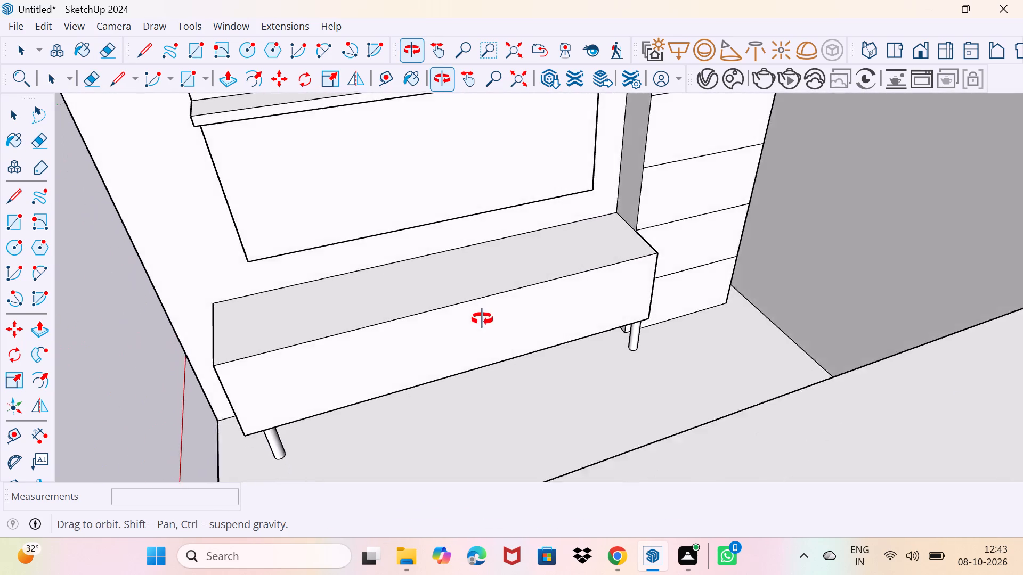
middle_drag(482, 319, 385, 351)
key(space)
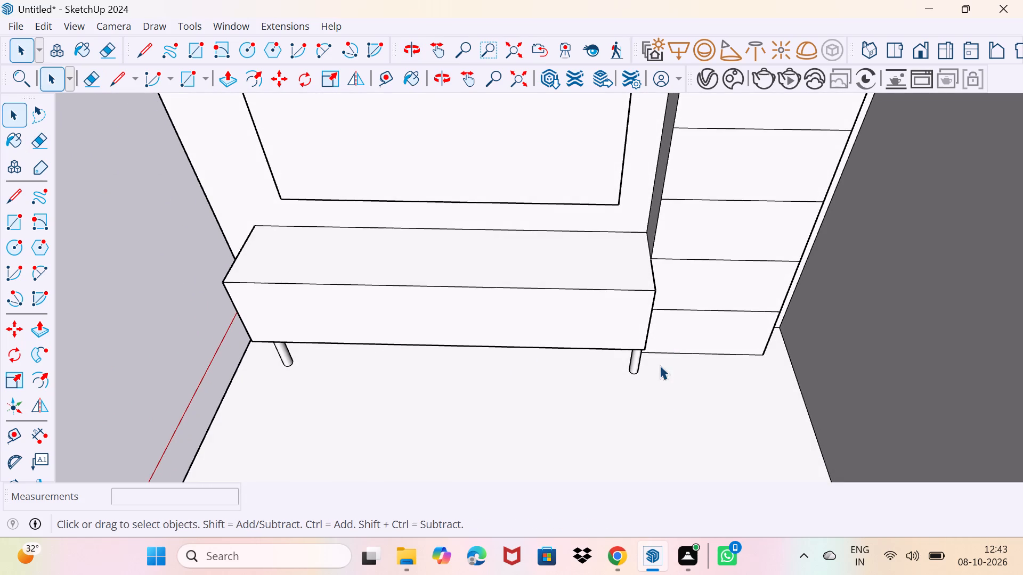
click(39, 375)
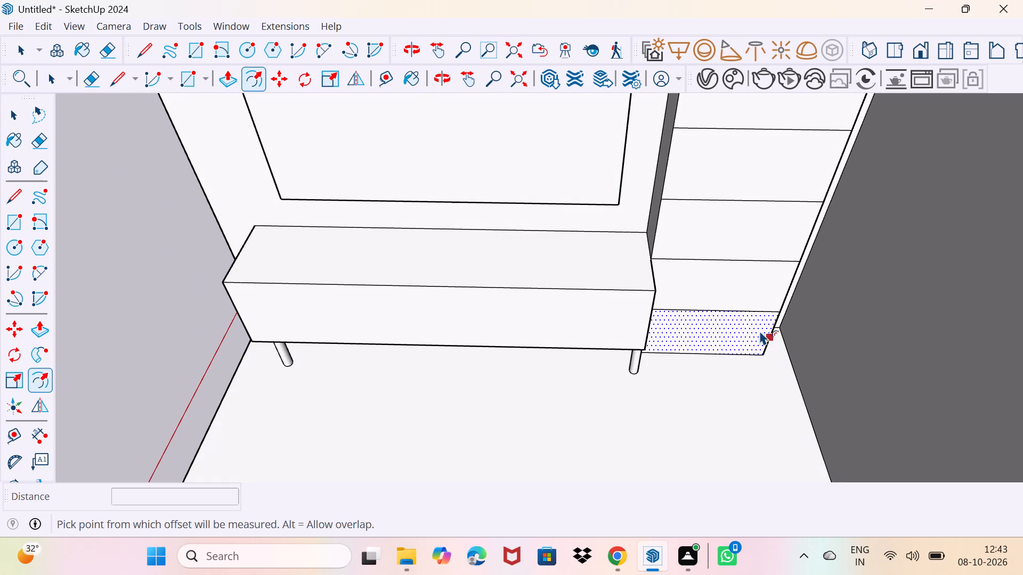
click(762, 328)
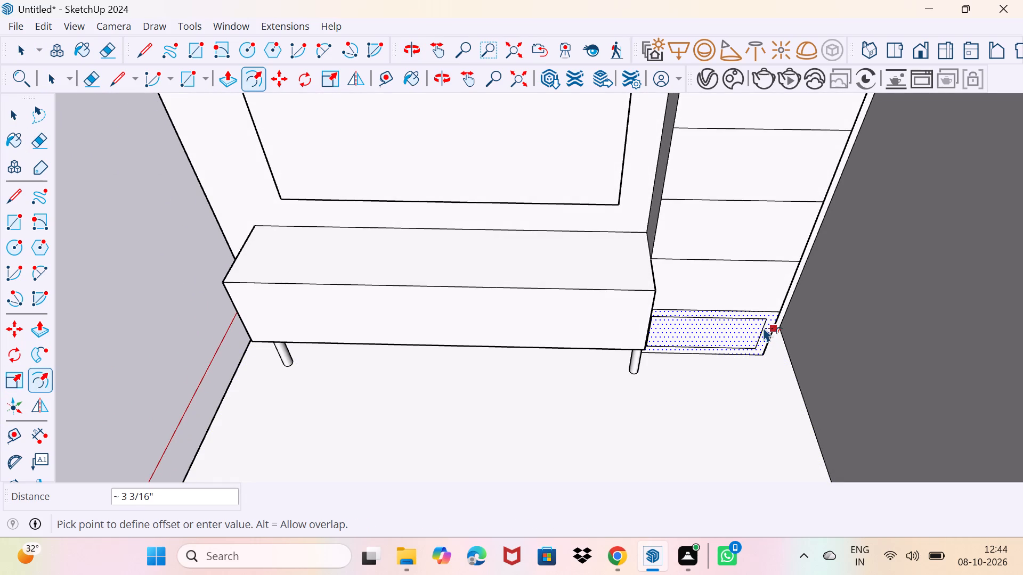
text(0.)
text(4")
key(Return)
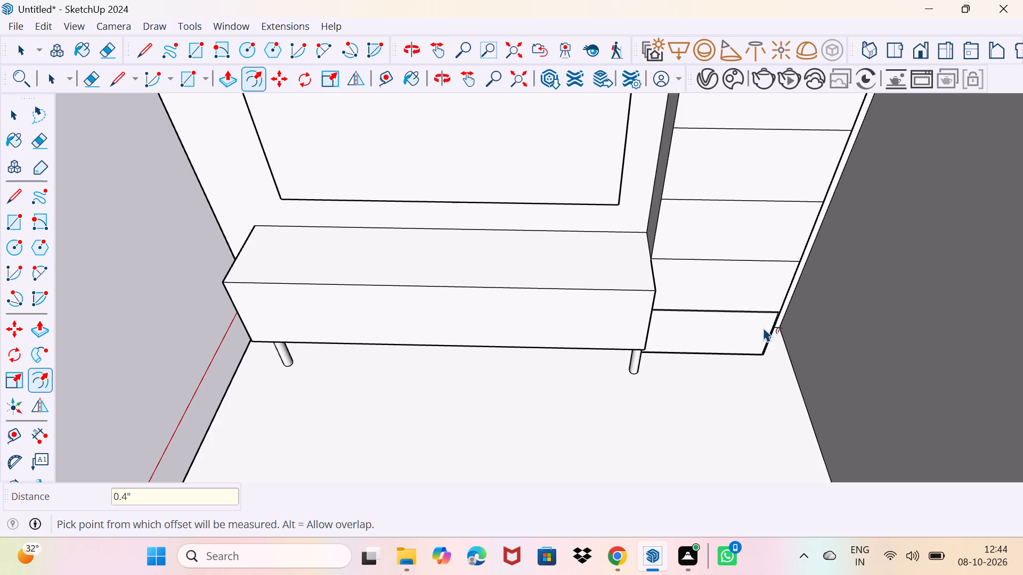
Repeat the 0.4" inward offset on the four cabinet front sections above the bottom one.
double_click(758, 269)
double_click(746, 205)
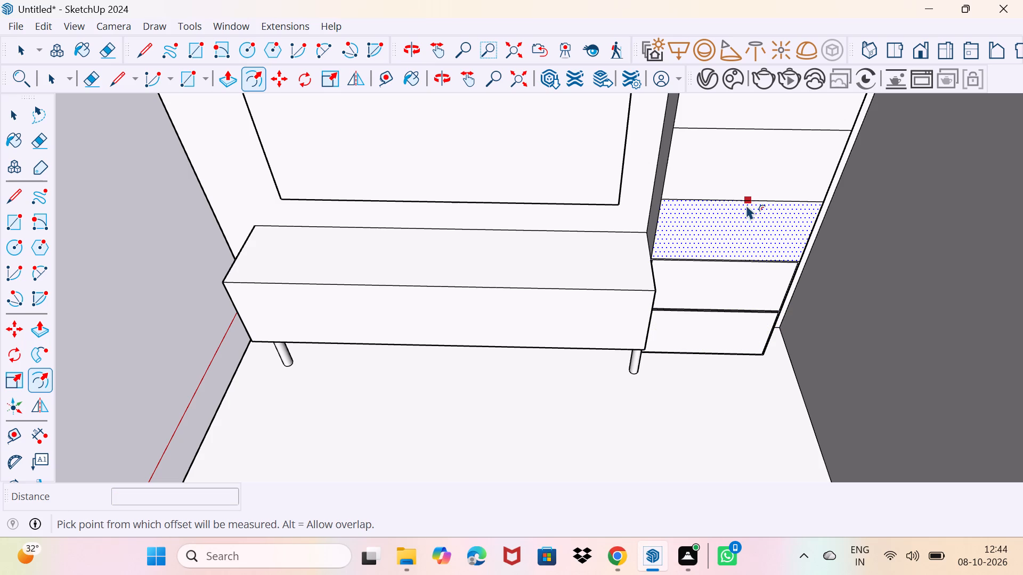
double_click(744, 153)
middle_drag(768, 136, 753, 285)
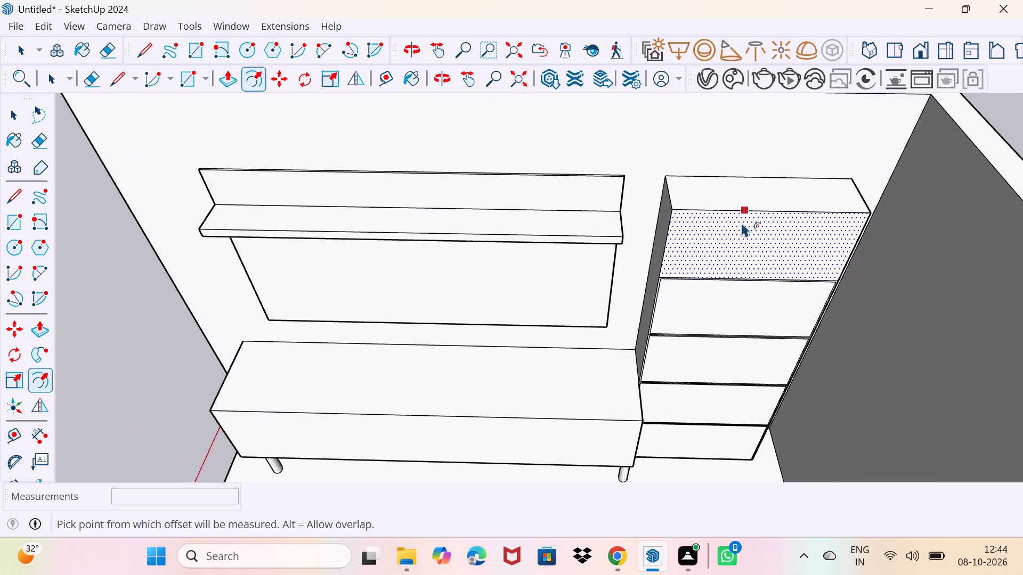
double_click(742, 223)
key(space)
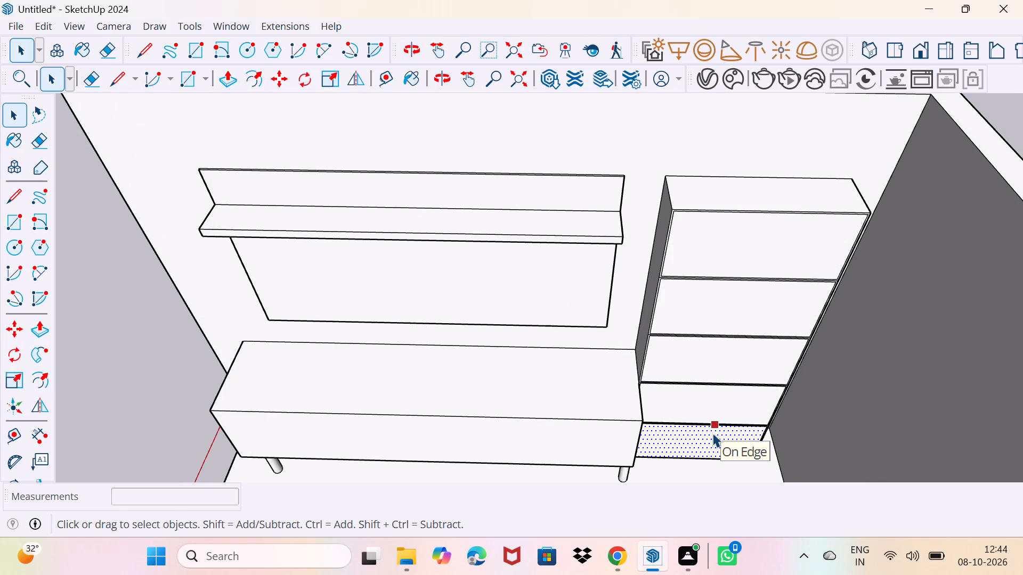
Erase the middle divider lines between the offset outlines of the tall cabinet's bottom three sections.
scroll(703, 457, up, 1)
click(692, 495)
scroll(694, 472, up, 2)
middle_drag(694, 471, 744, 347)
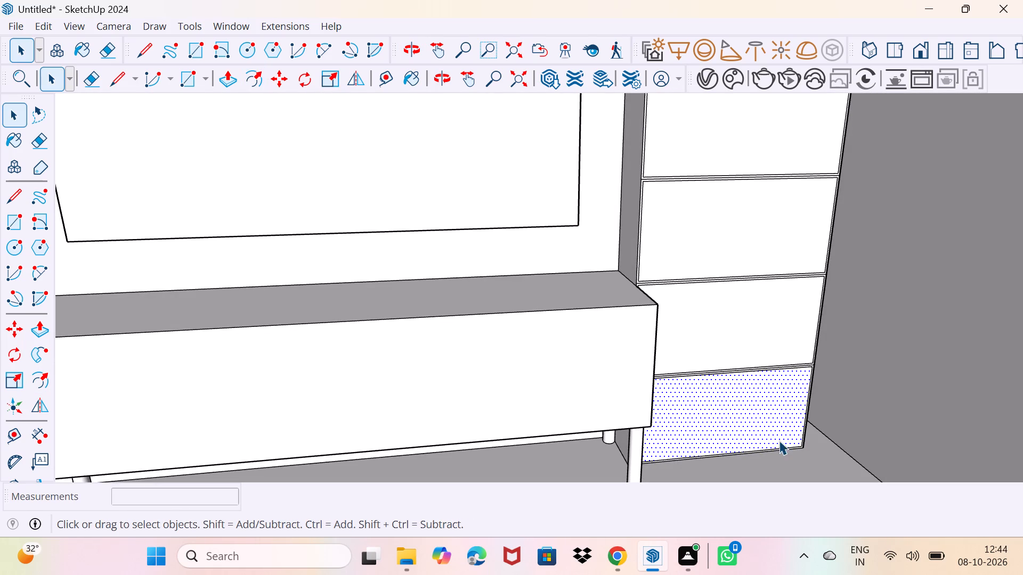
drag(824, 460, 840, 438)
scroll(757, 431, up, 7)
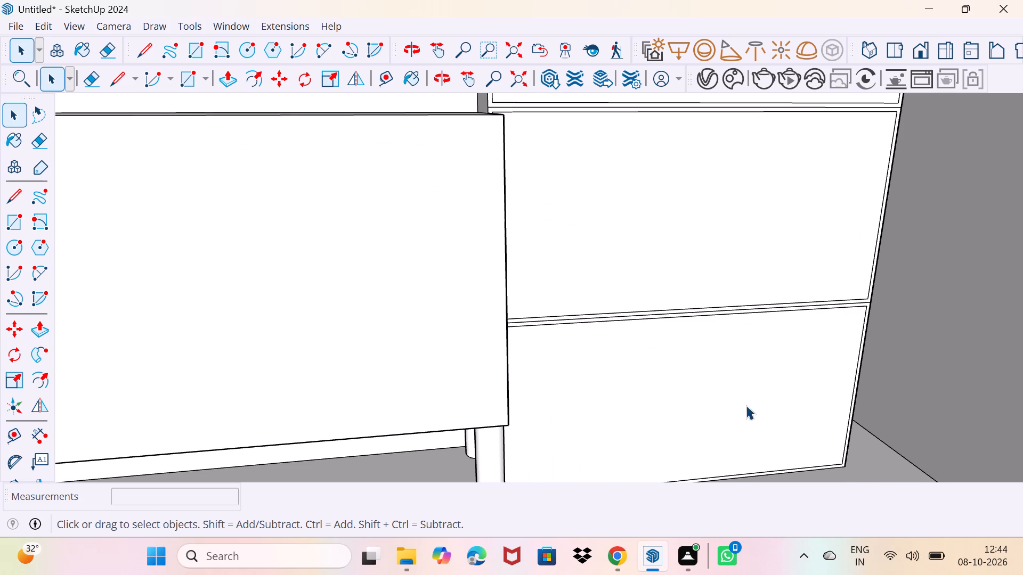
key(e)
scroll(733, 307, up, 4)
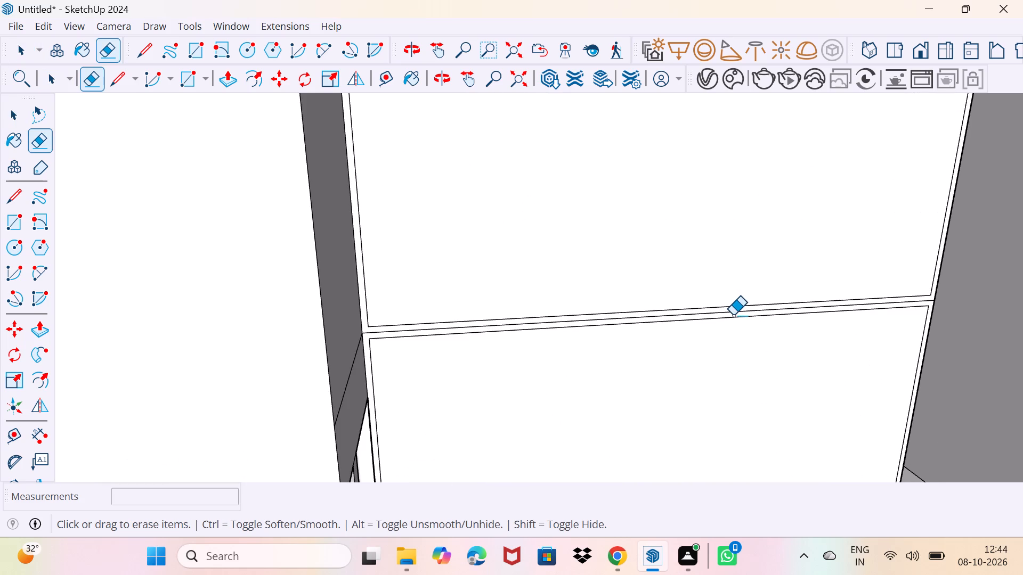
click(733, 312)
scroll(721, 287, down, 3)
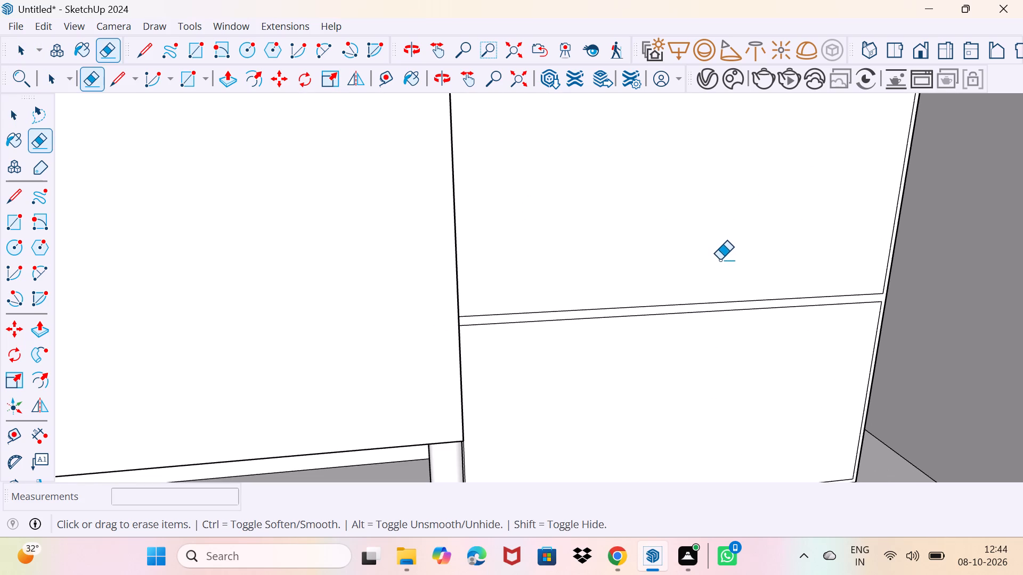
shift+middle_drag(720, 258, 694, 443)
scroll(599, 286, up, 4)
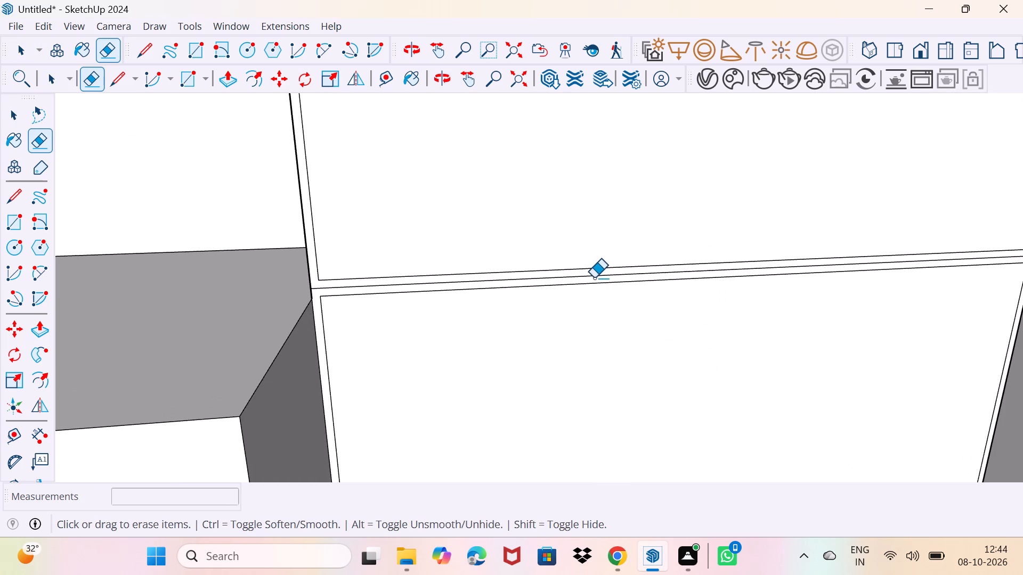
click(594, 277)
Erase the middle divider lines between the offset outlines of the tall cabinet's top three sections.
scroll(639, 239, down, 2)
shift+middle_drag(655, 220, 615, 425)
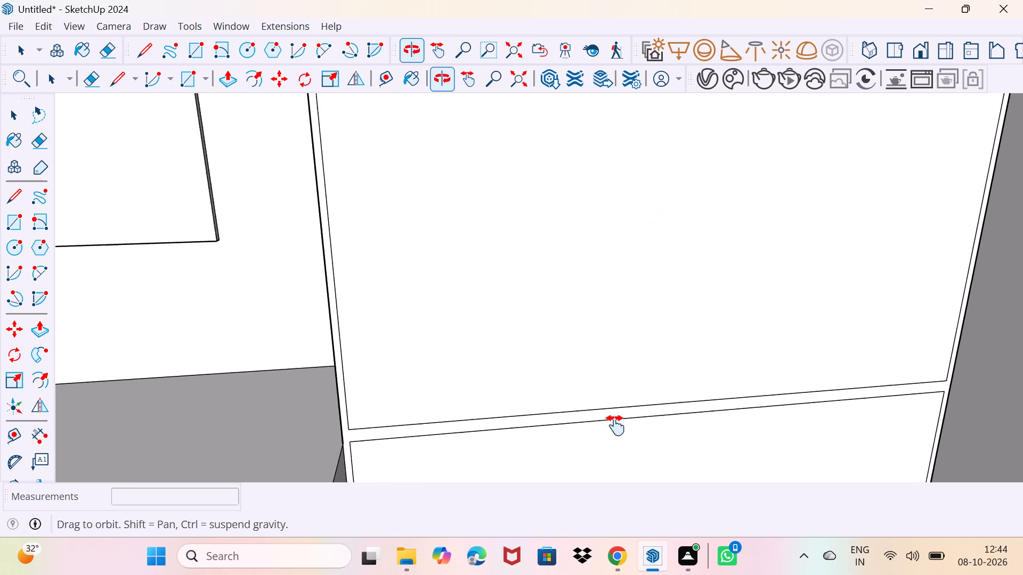
shift+middle_drag(615, 425, 580, 574)
scroll(472, 320, up, 3)
click(470, 318)
scroll(546, 257, down, 2)
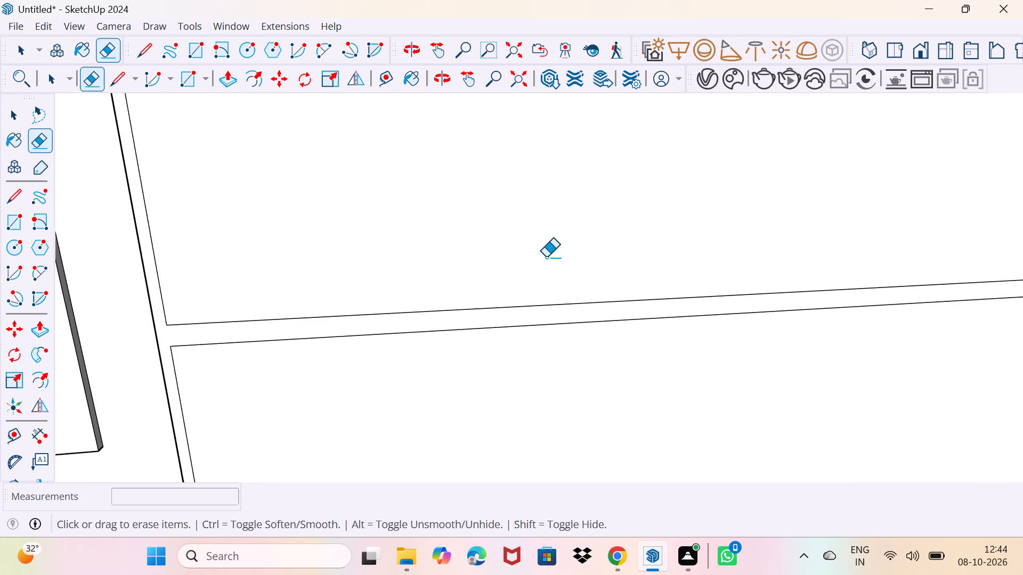
scroll(546, 257, down, 2)
shift+middle_drag(566, 239, 509, 566)
scroll(423, 278, up, 2)
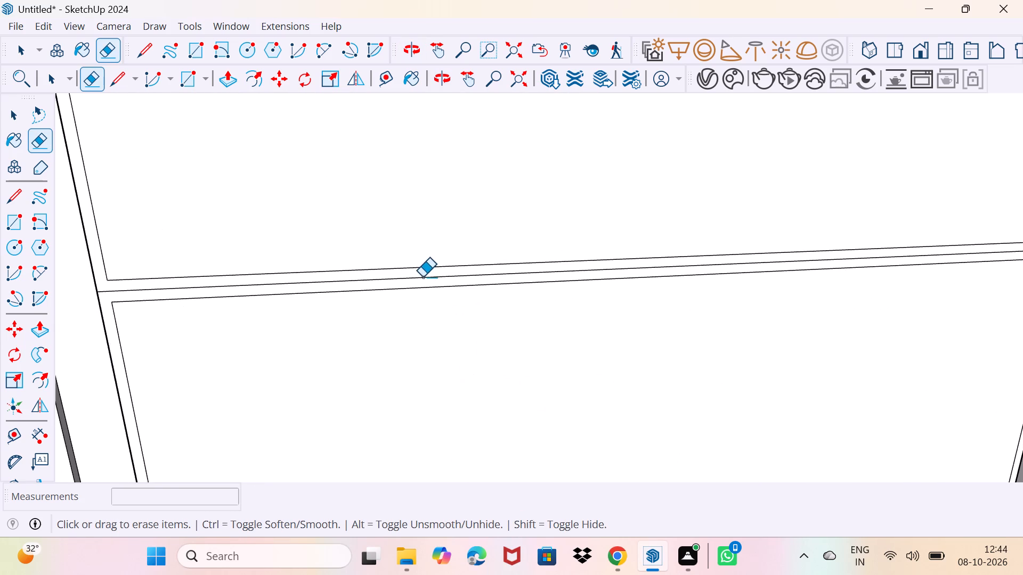
click(423, 277)
Push/Pull the inner face of the tall cabinet's second section from the top inward by 1' to hollow it out.
scroll(427, 272, down, 9)
middle_drag(484, 206, 453, 516)
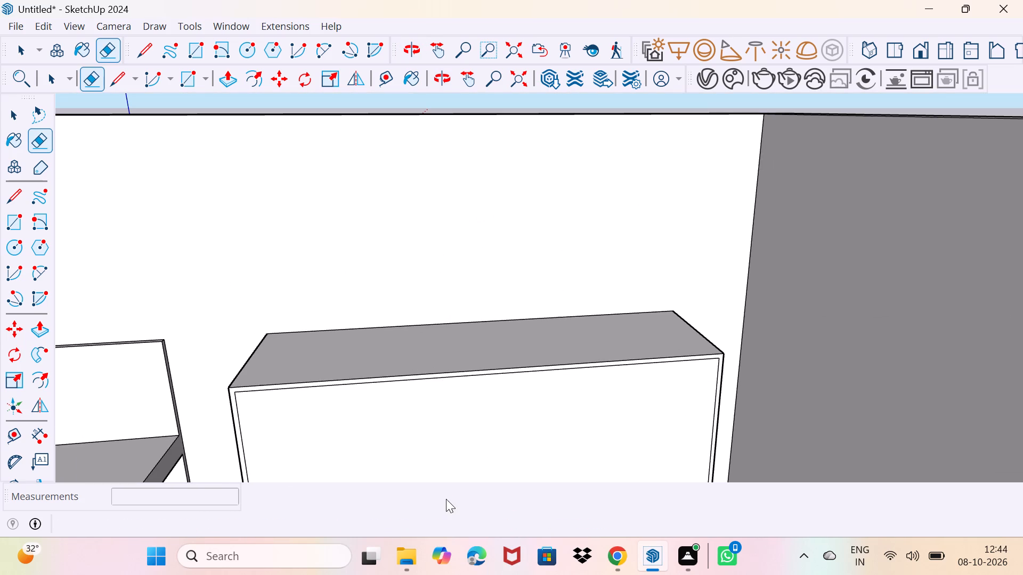
scroll(440, 451, down, 6)
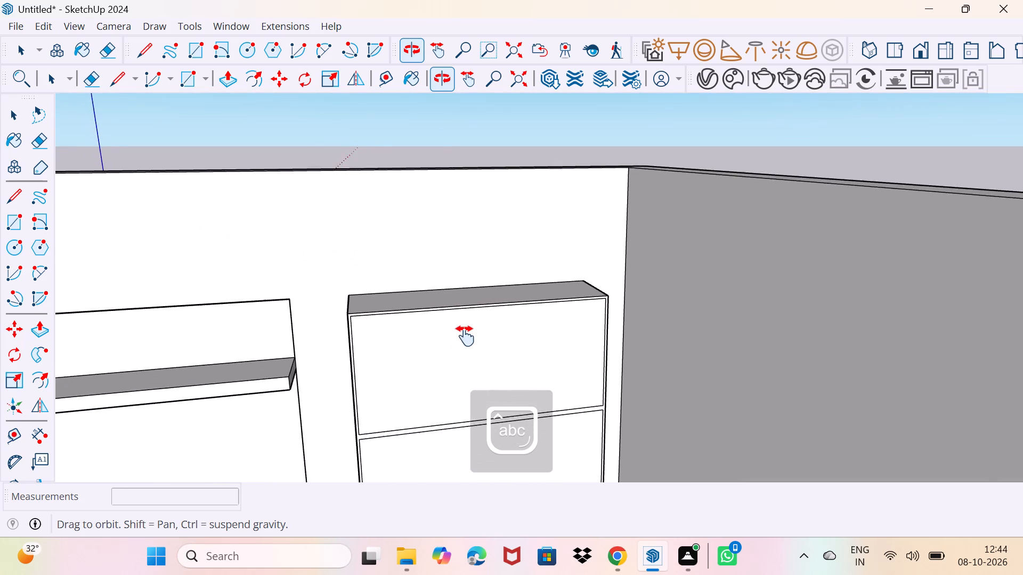
scroll(438, 299, down, 3)
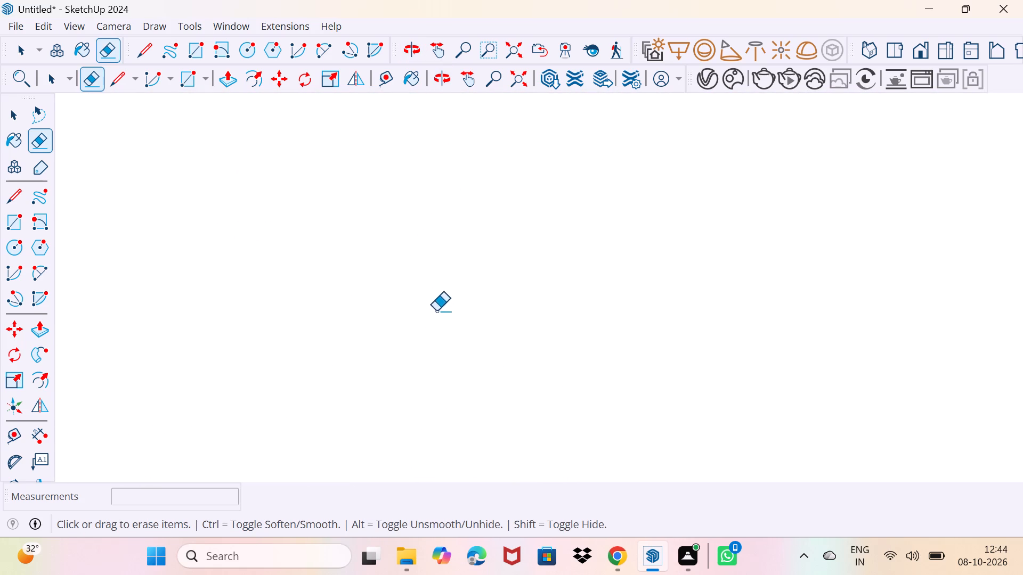
click(516, 83)
middle_drag(403, 251, 582, 298)
scroll(564, 212, up, 6)
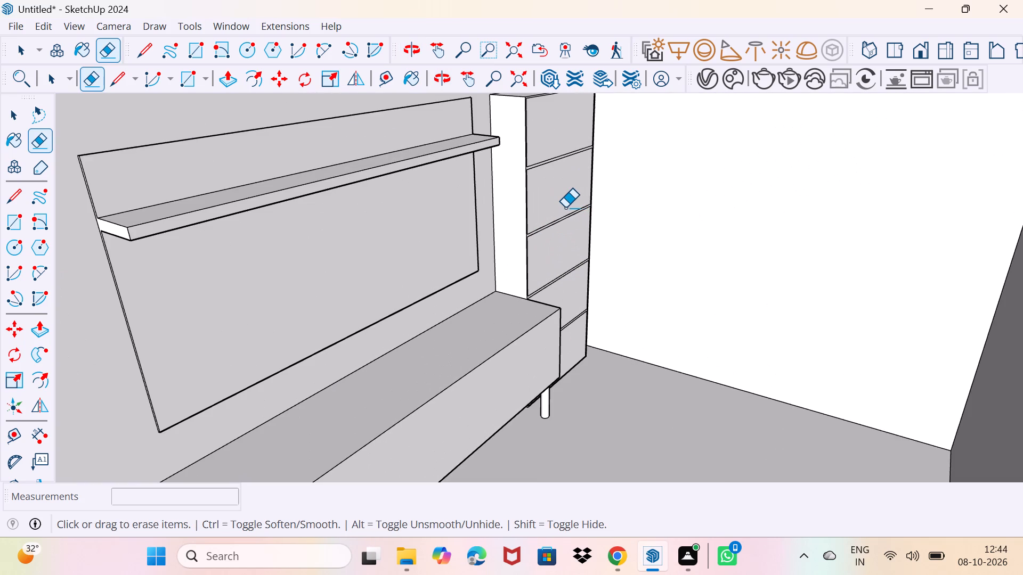
key(space)
text(p)
click(554, 195)
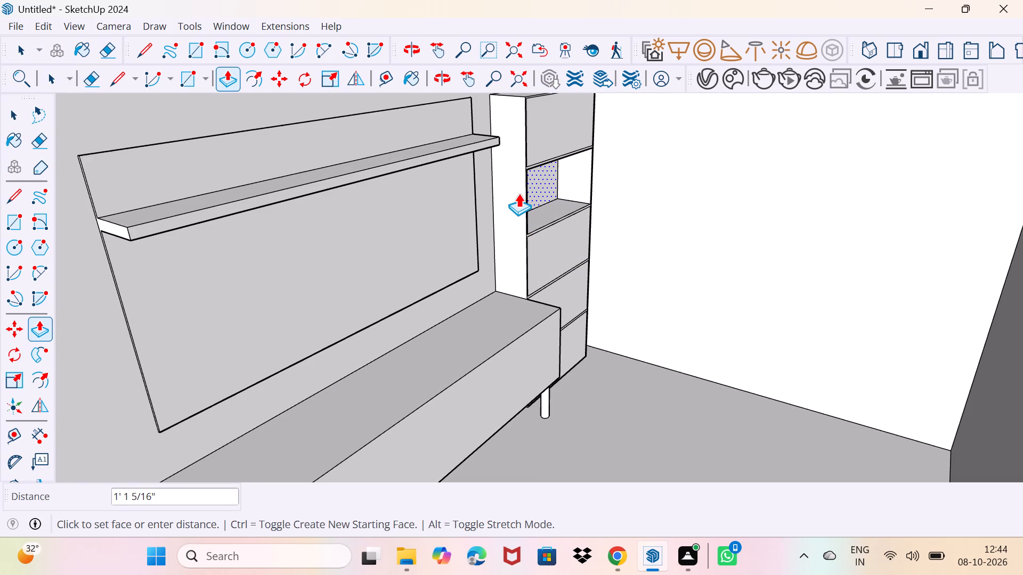
click(492, 203)
Repeat the 1' inward Push/Pull on the cabinet's three lower sections and its top section to form open shelves.
double_click(563, 242)
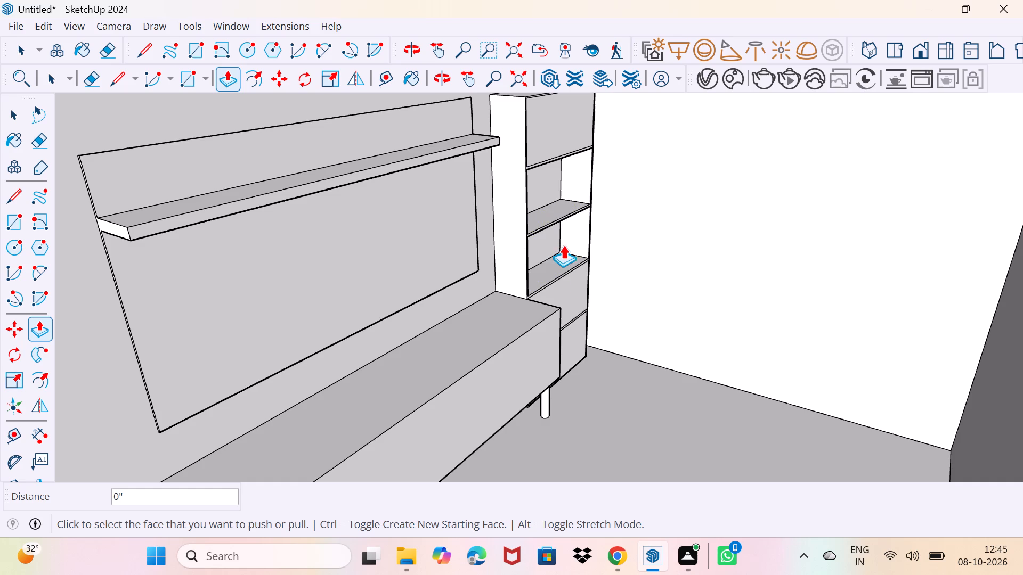
double_click(577, 290)
double_click(580, 332)
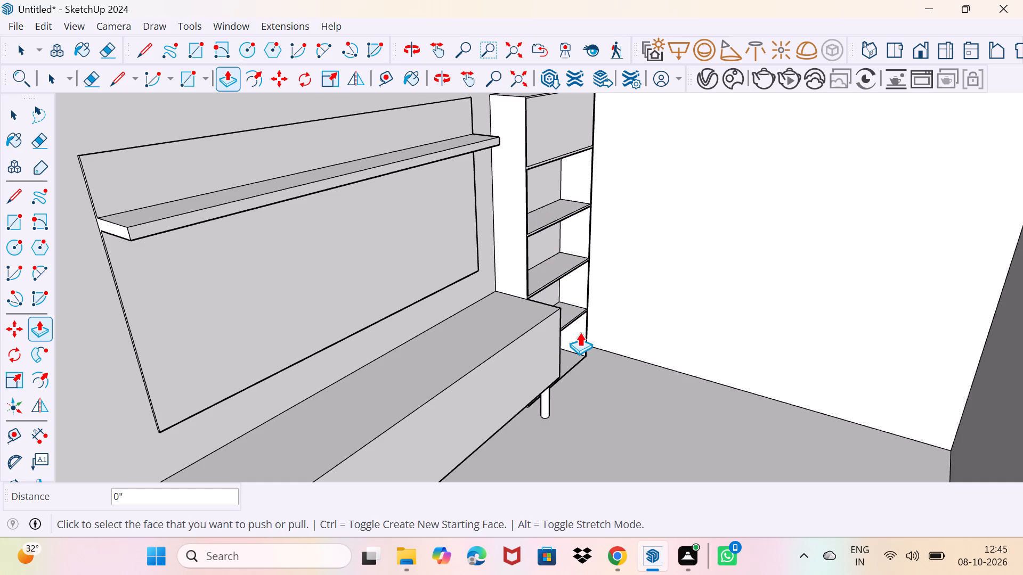
double_click(549, 132)
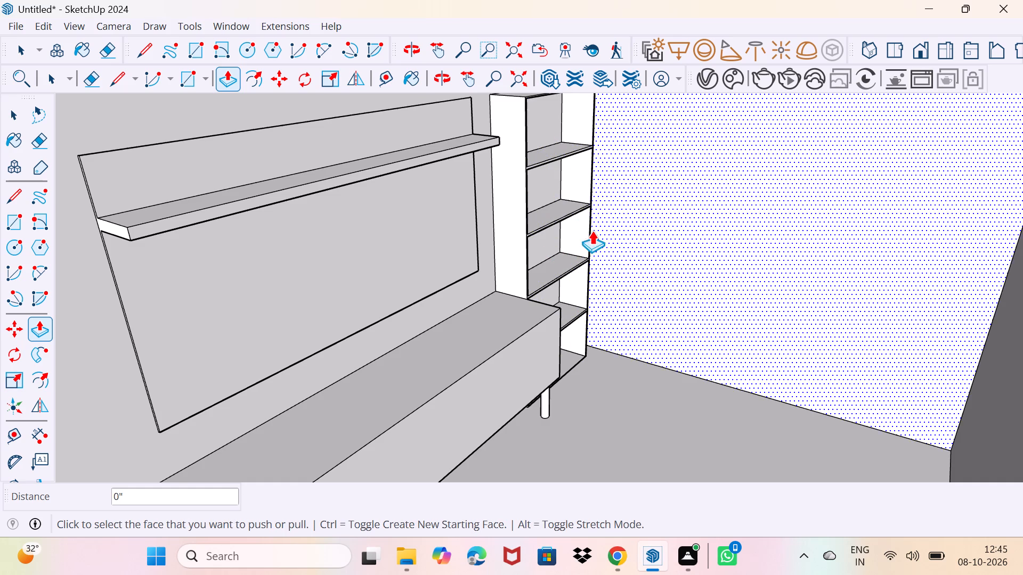
key(space)
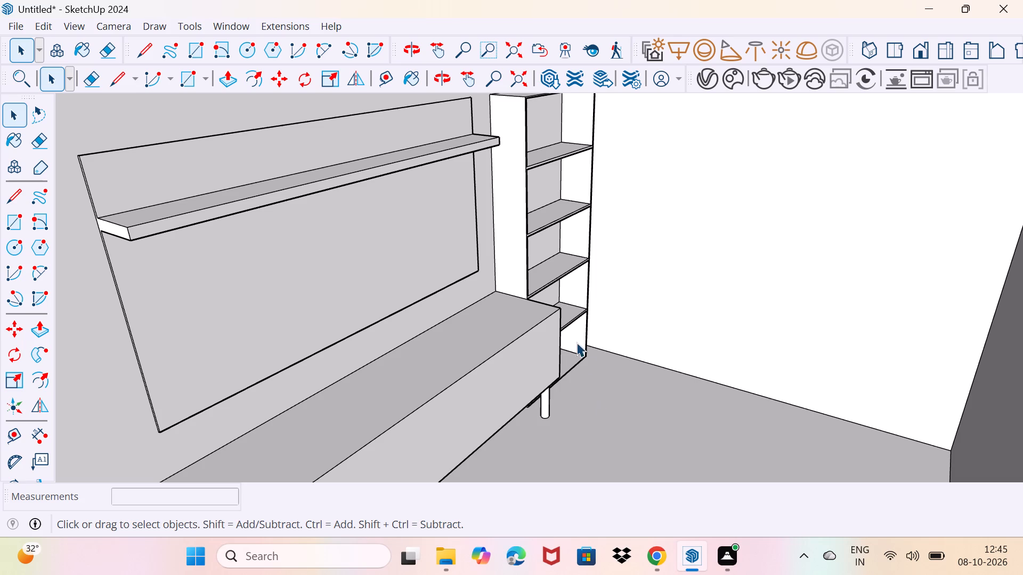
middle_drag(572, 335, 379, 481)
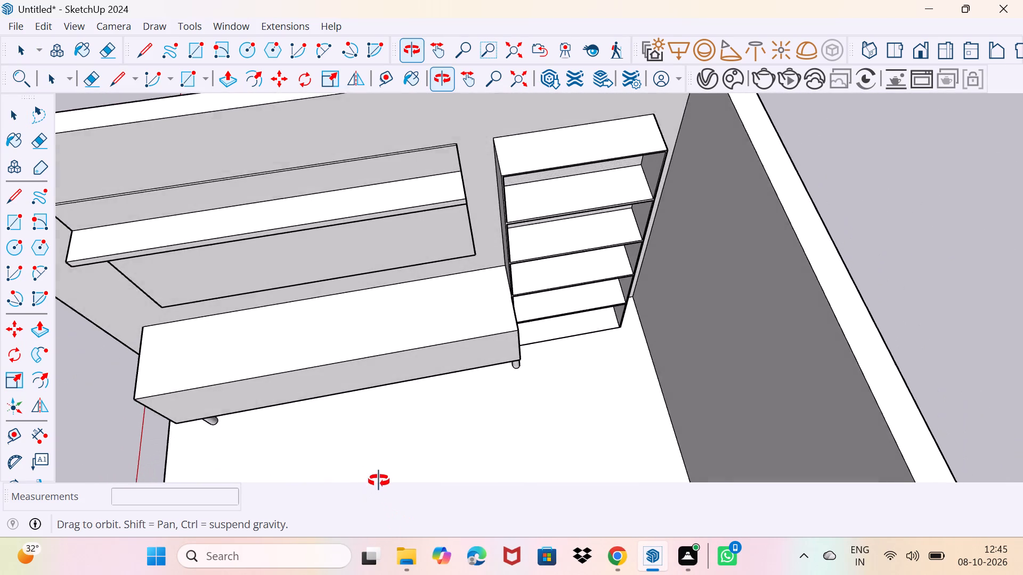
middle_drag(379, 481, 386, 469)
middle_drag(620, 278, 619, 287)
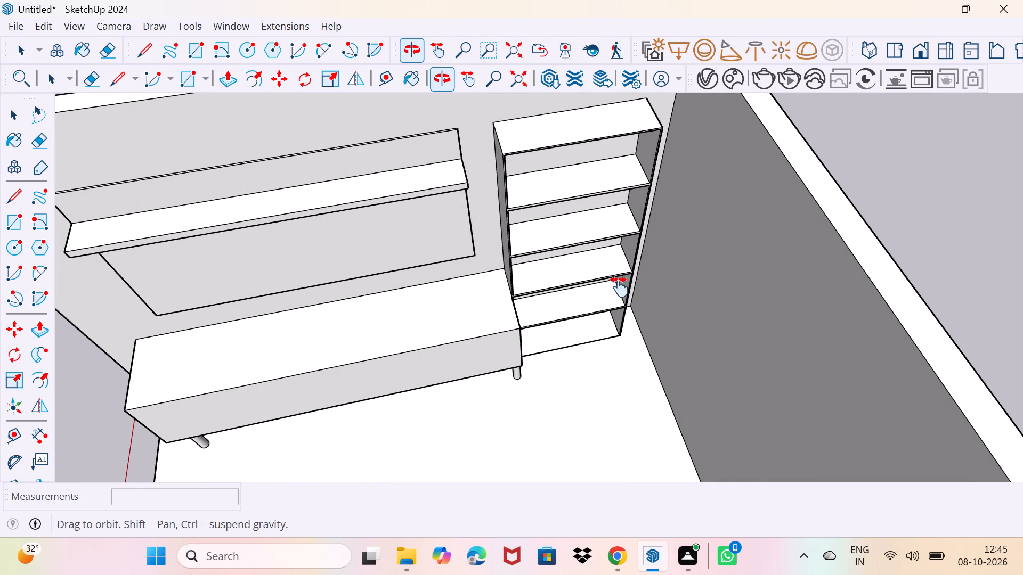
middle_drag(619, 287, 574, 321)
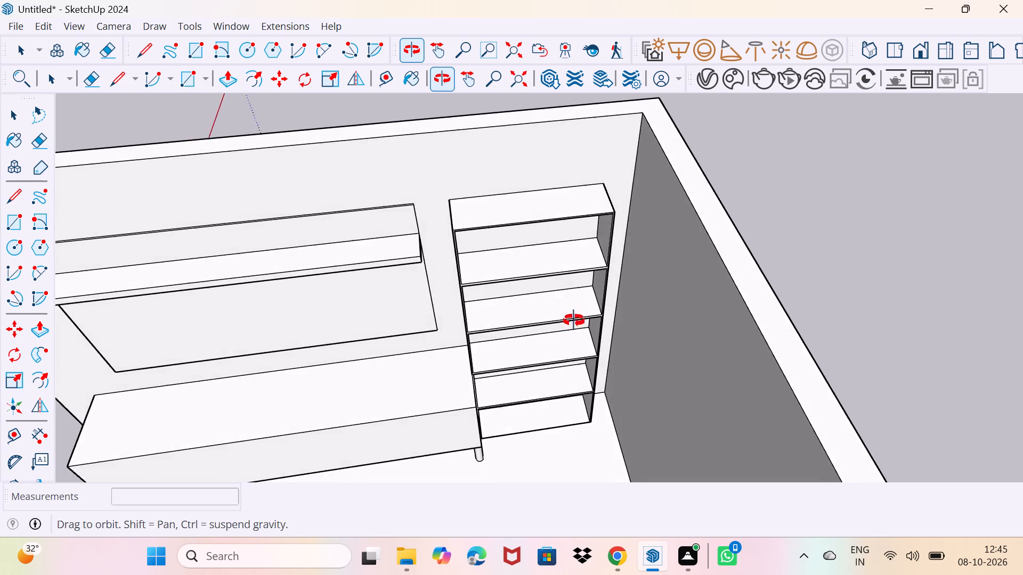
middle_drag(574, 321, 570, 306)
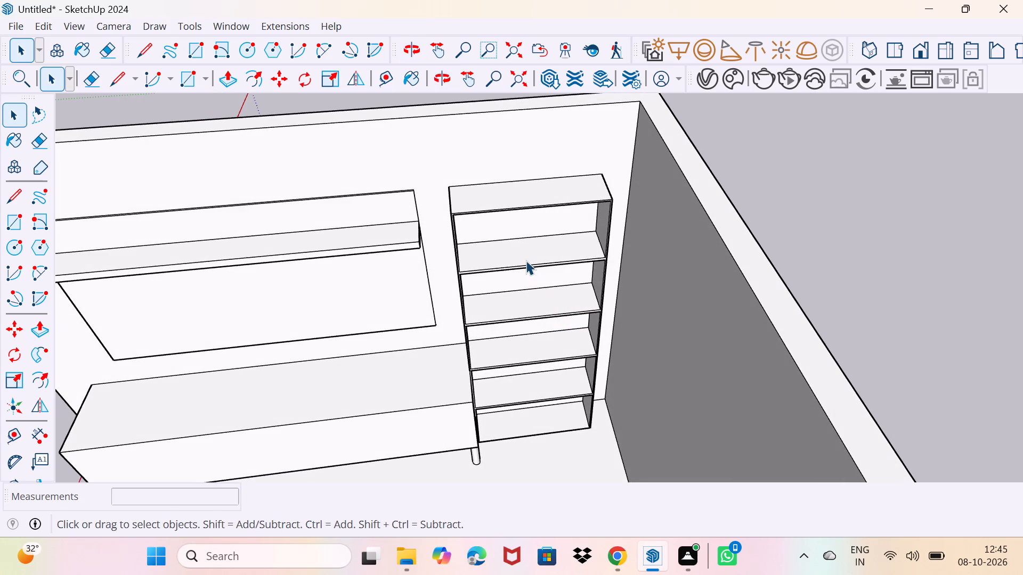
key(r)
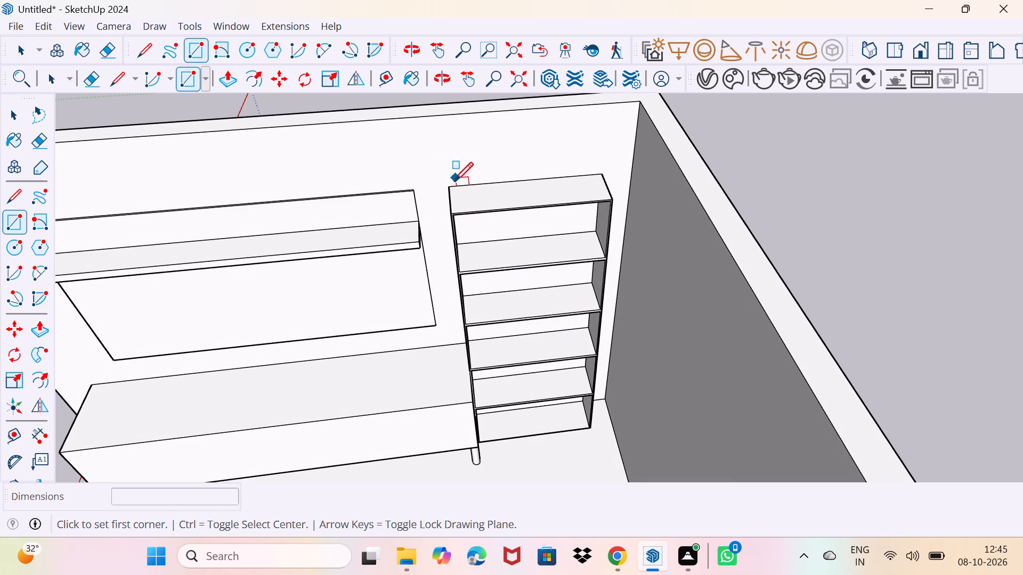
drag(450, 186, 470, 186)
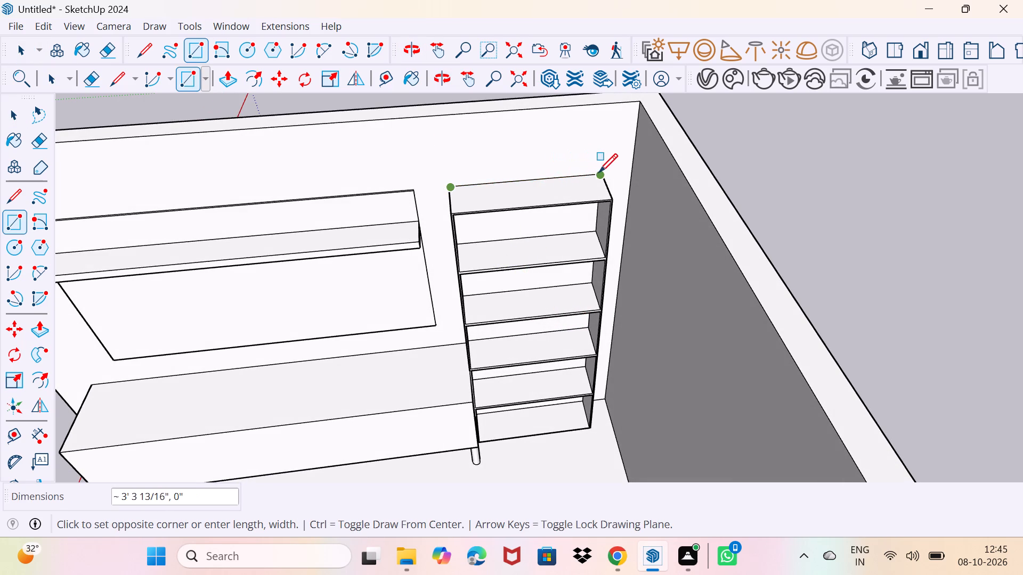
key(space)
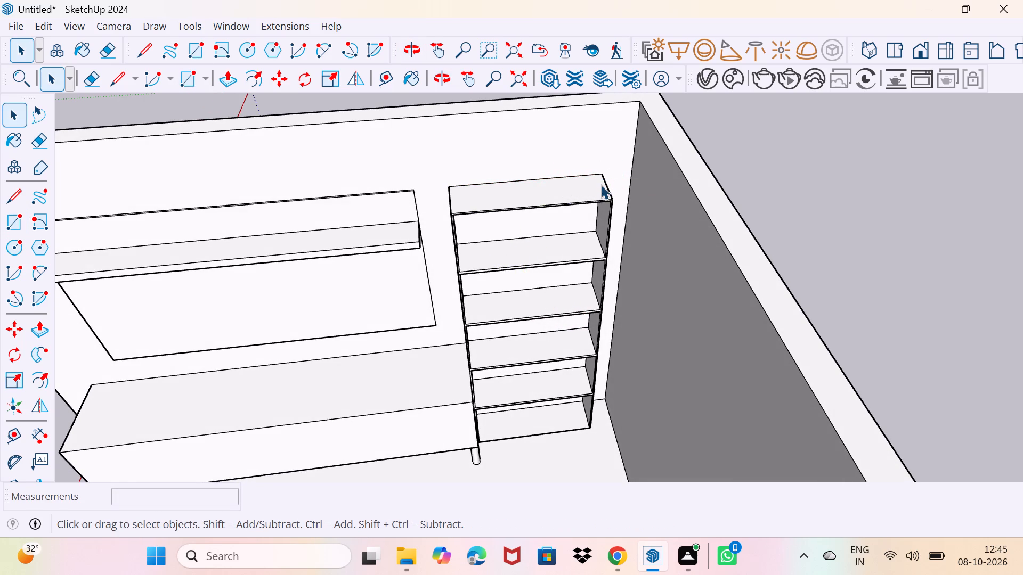
Push/Pull the top face of the tall cabinet upward by about 1' 5 13/16" to add a solid upper section.
key(p)
click(549, 180)
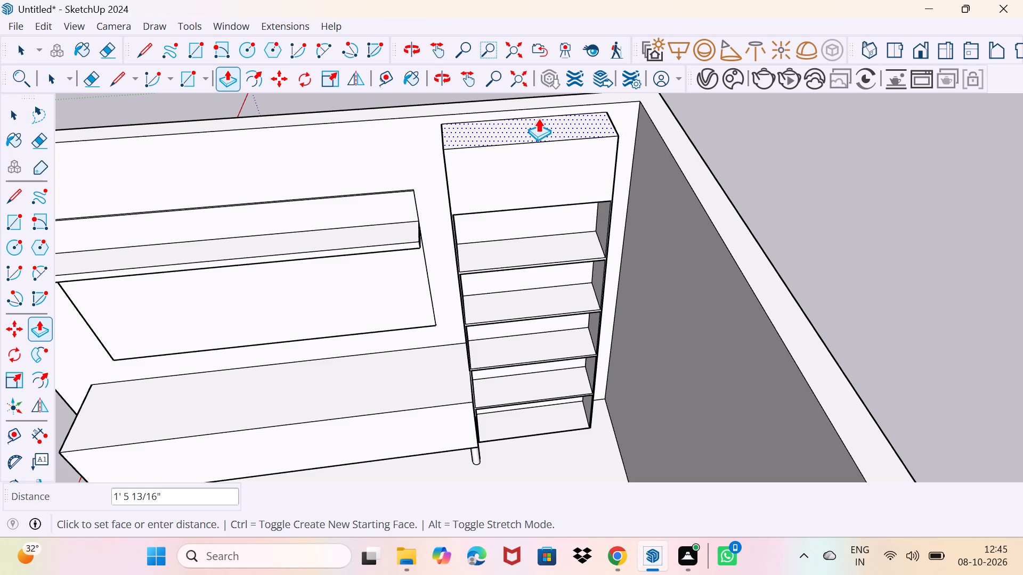
click(538, 117)
key(space)
Draw a line about 1/2" long from the highest shelf opening's upper-left corner to the cabinet's outer edge.
middle_drag(505, 386, 545, 325)
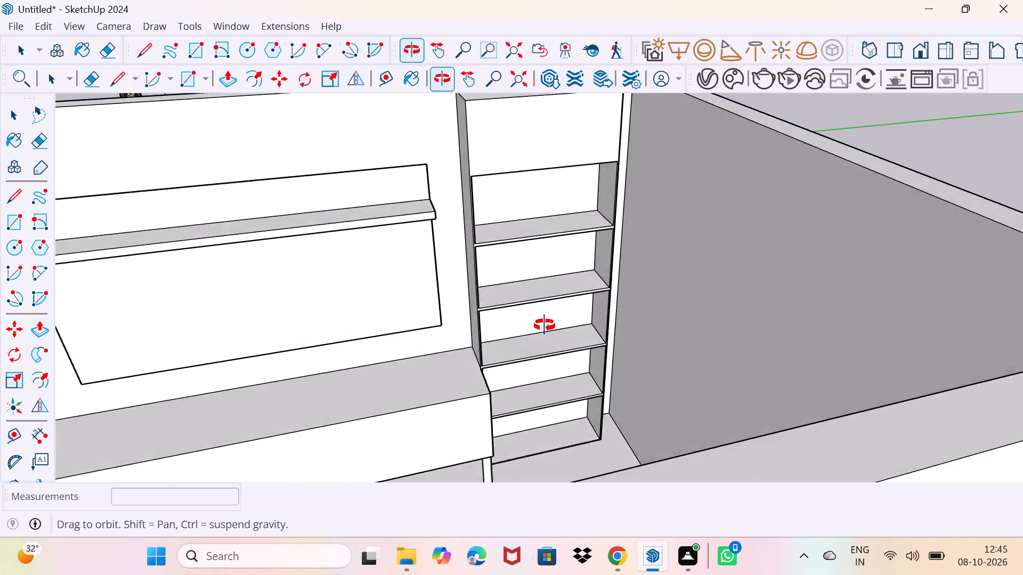
middle_drag(545, 325, 499, 329)
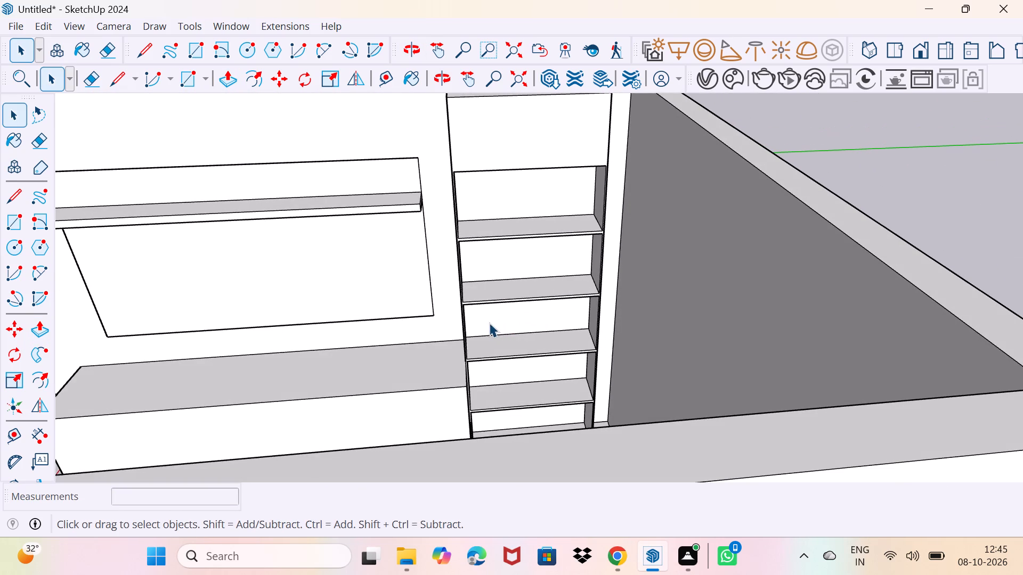
shift+middle_drag(501, 191, 481, 218)
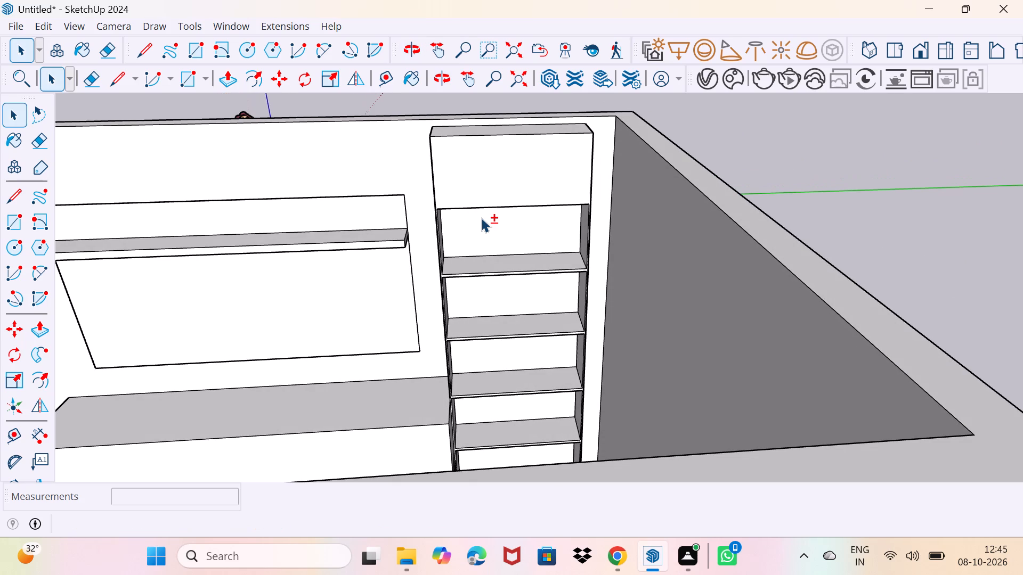
click(432, 185)
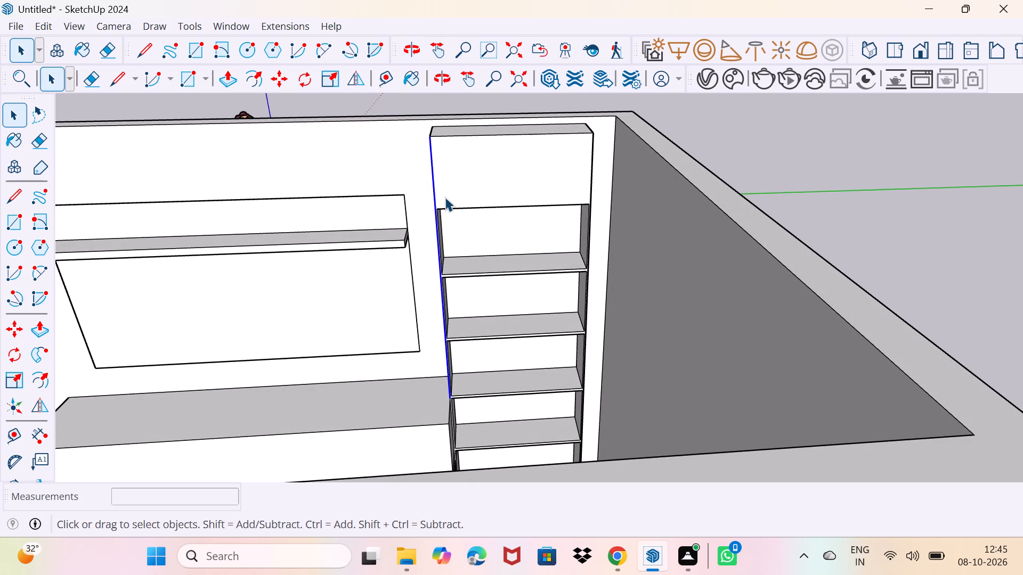
scroll(433, 197, up, 3)
key(space)
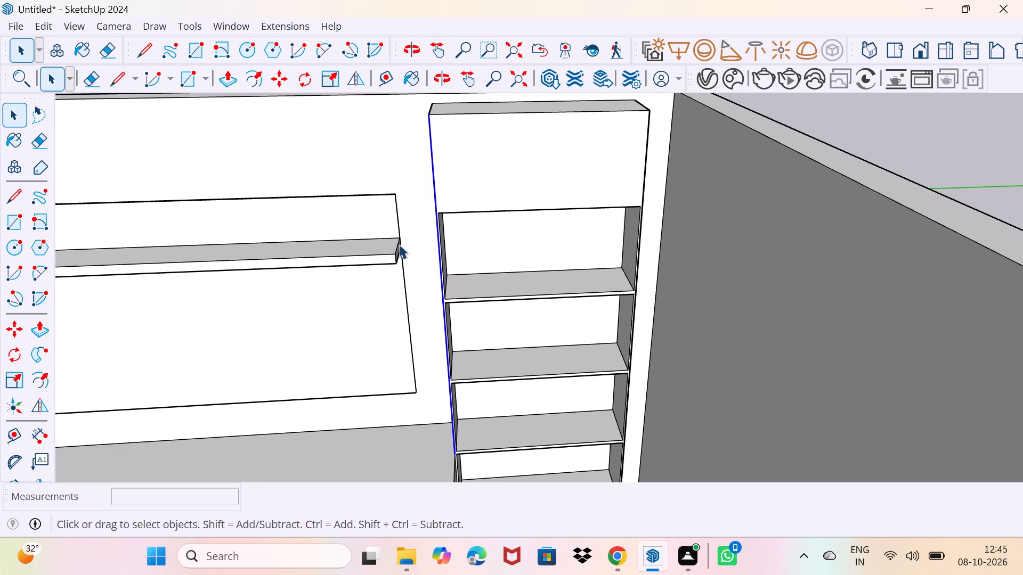
drag(402, 166, 428, 147)
scroll(444, 221, up, 8)
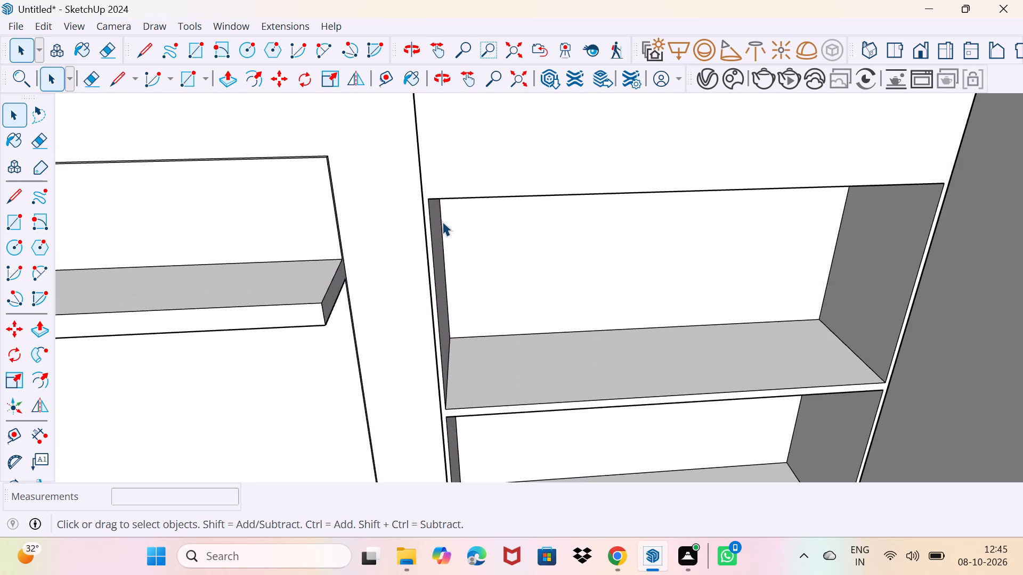
key(l)
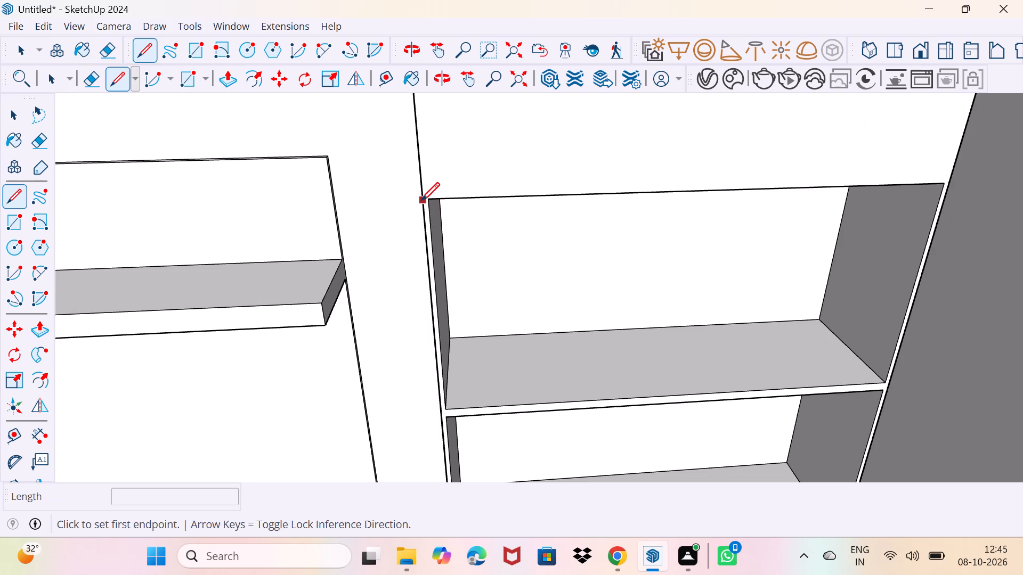
click(431, 200)
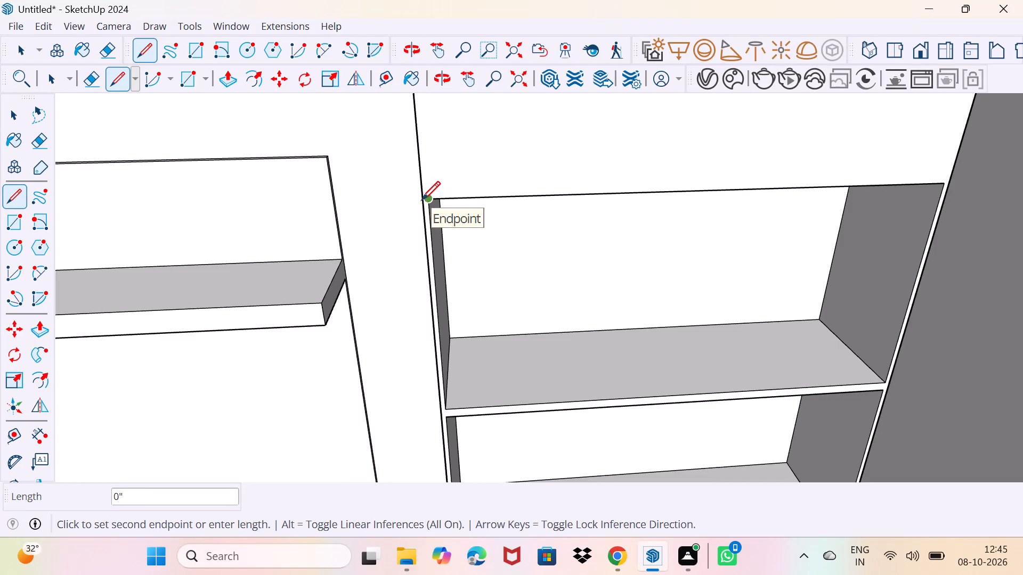
scroll(410, 199, up, 9)
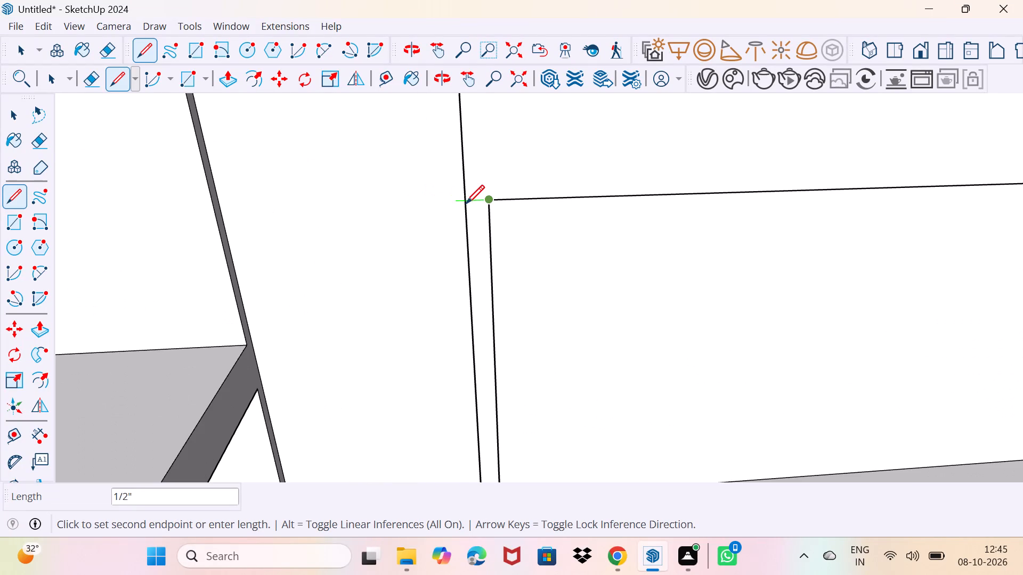
click(467, 202)
key(Escape)
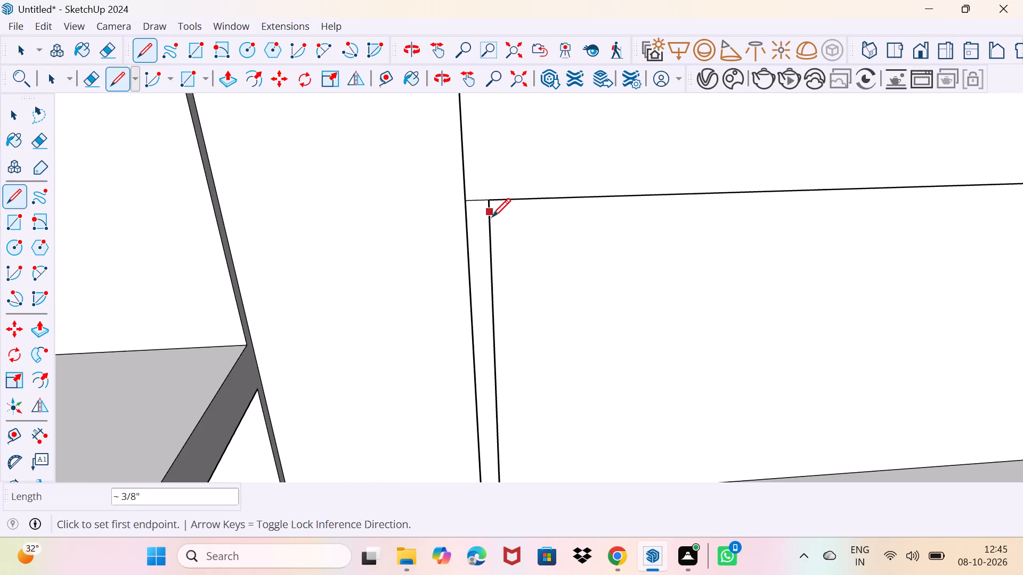
Draw a line about 3/8" long from the highest shelf opening's upper-right corner to the cabinet's outer edge.
scroll(493, 235, down, 9)
middle_drag(706, 235, 782, 239)
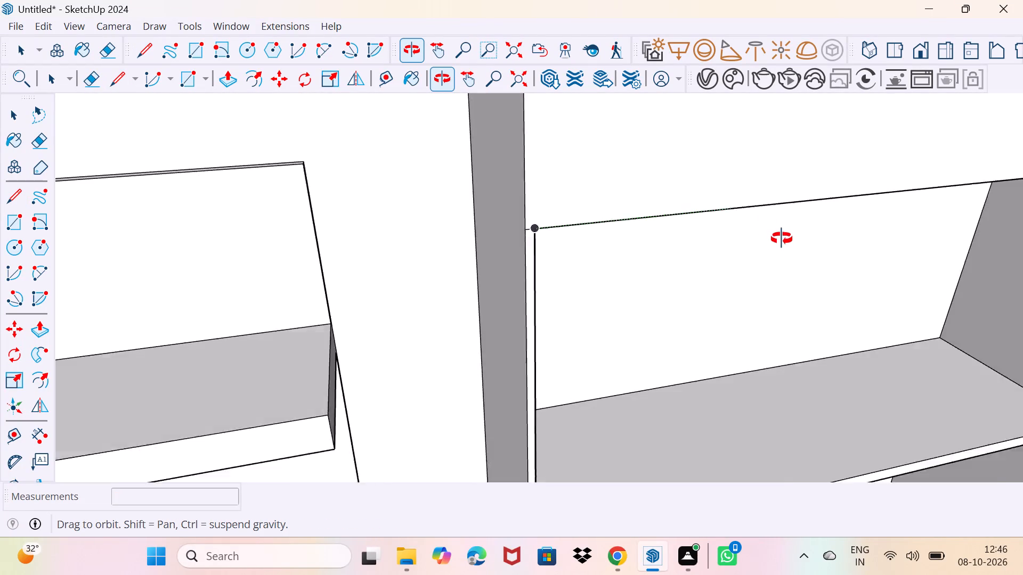
middle_drag(782, 239, 353, 233)
key(space)
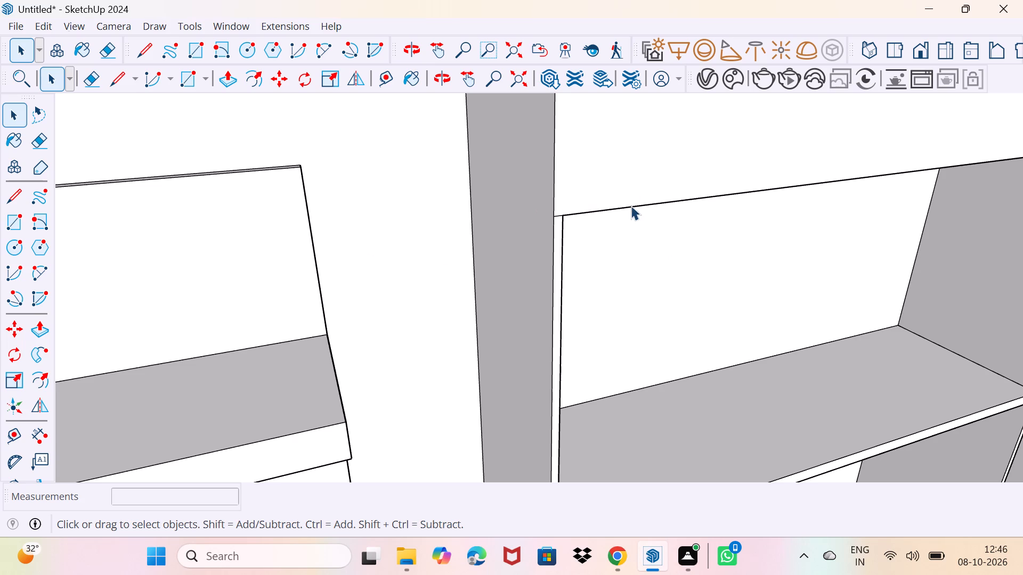
alt+middle_drag(630, 206, 324, 300)
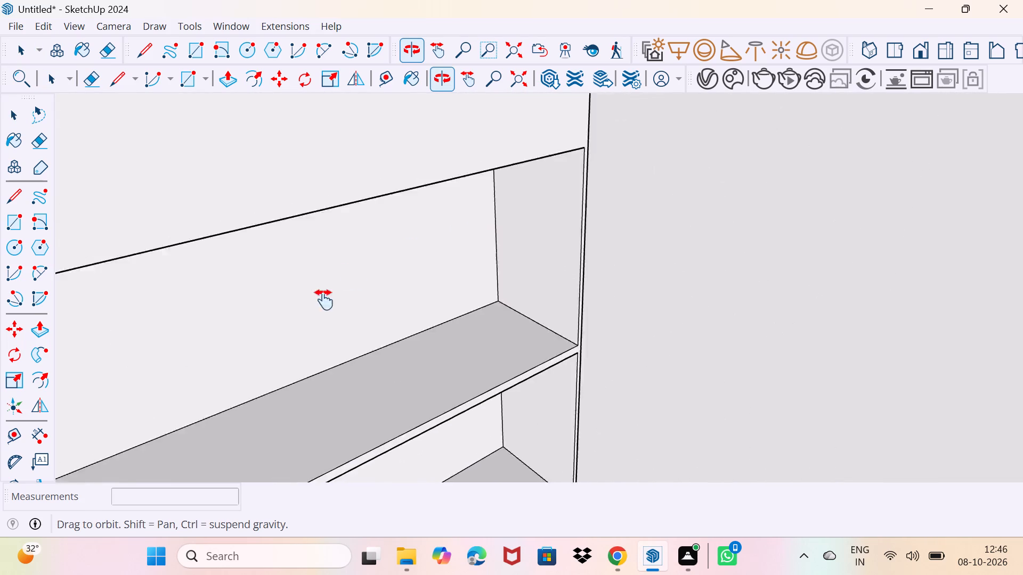
alt+middle_drag(324, 300, 305, 301)
scroll(521, 199, up, 3)
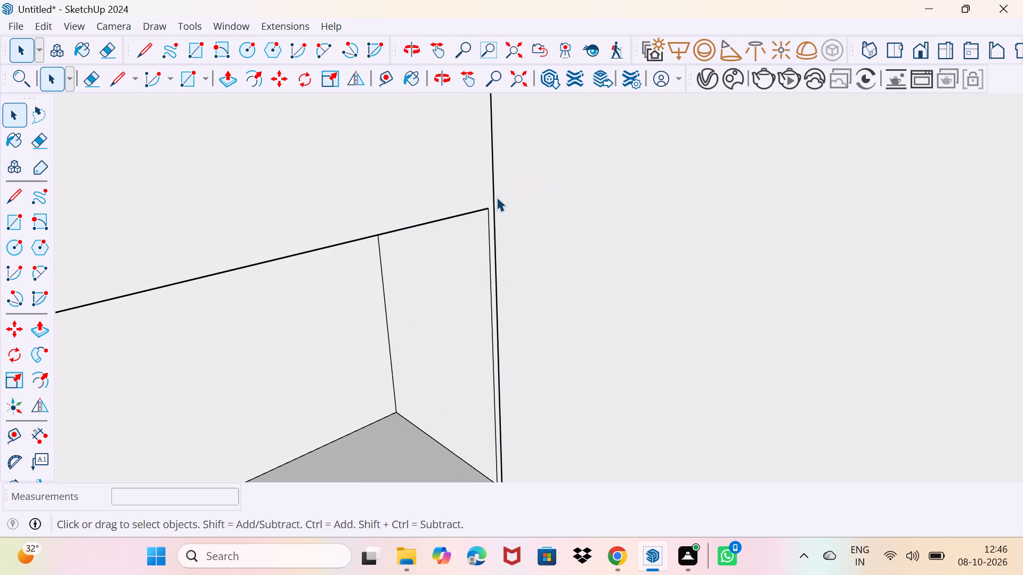
scroll(494, 199, up, 7)
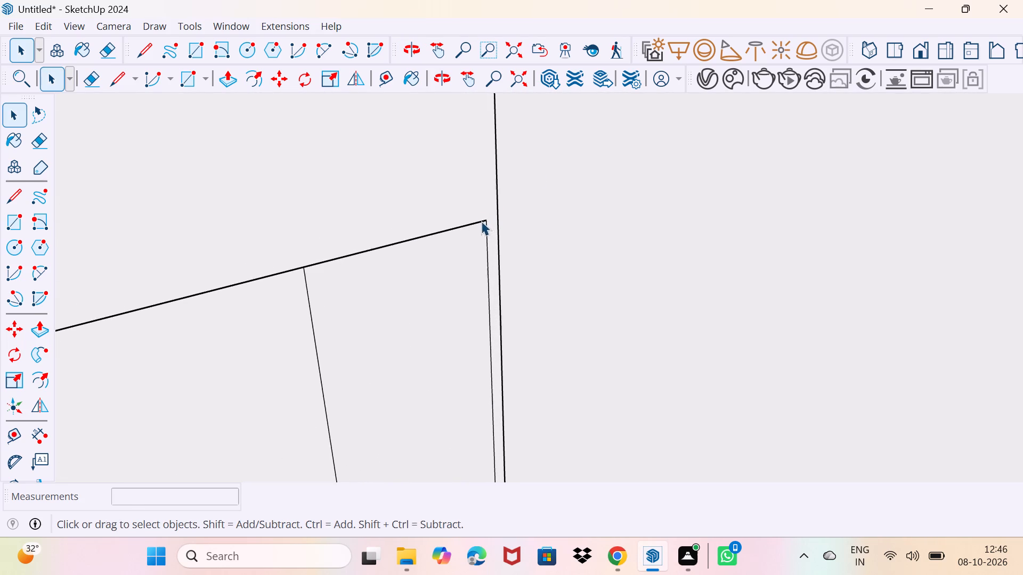
key(l)
drag(484, 222, 490, 222)
click(499, 217)
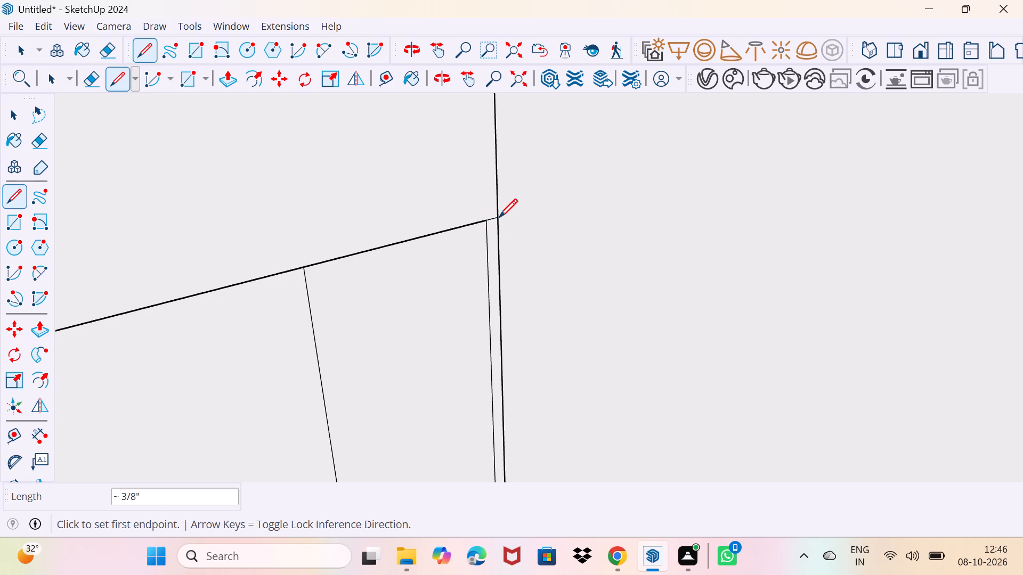
key(space)
Copy the upper section's left front vertical edge across to its right edge, dividing the front face into 7 equal strips.
scroll(486, 236, down, 19)
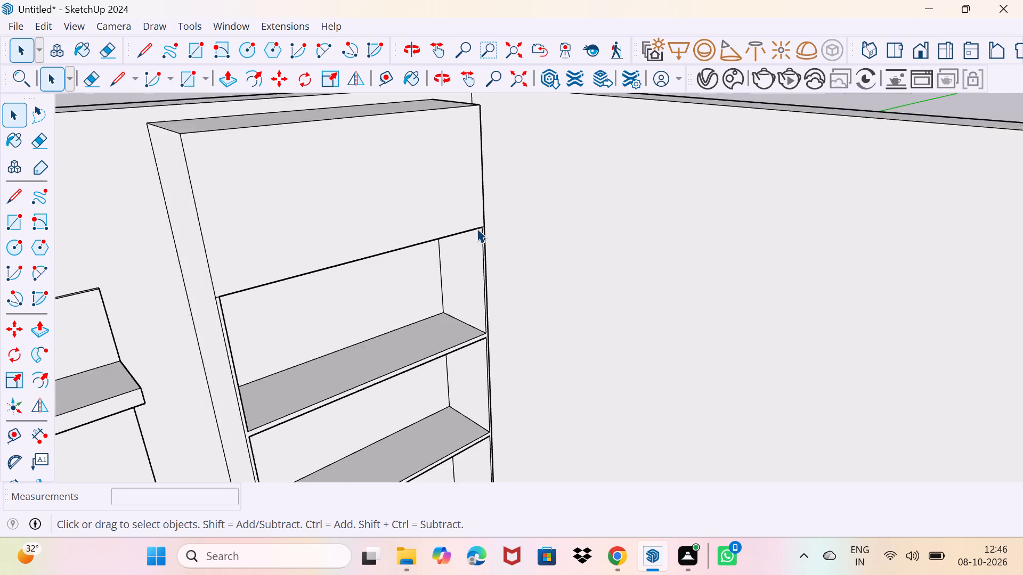
scroll(477, 228, down, 4)
middle_drag(447, 208, 394, 200)
key(space)
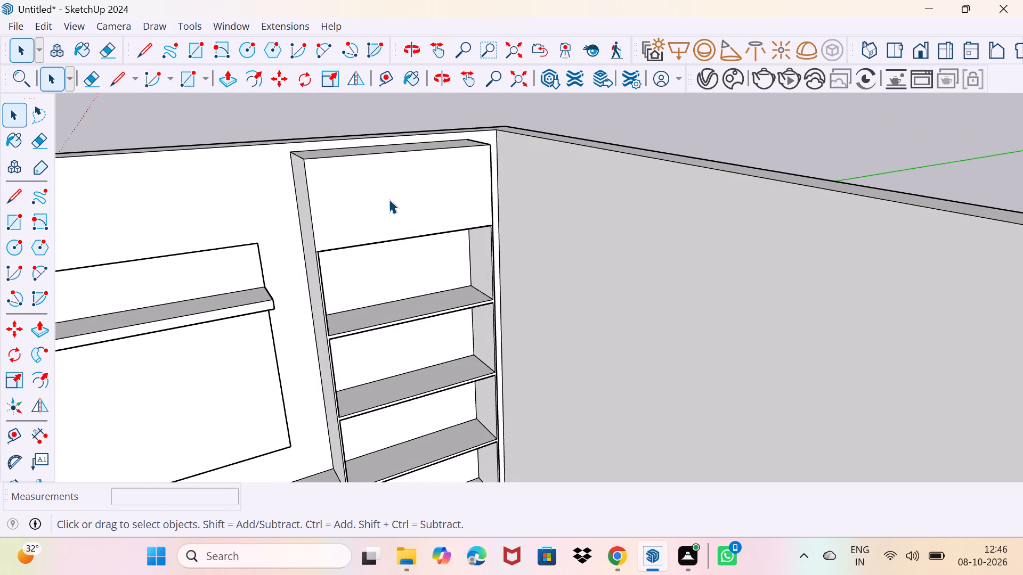
text(p)
key(space)
click(313, 231)
scroll(328, 247, up, 3)
key(m)
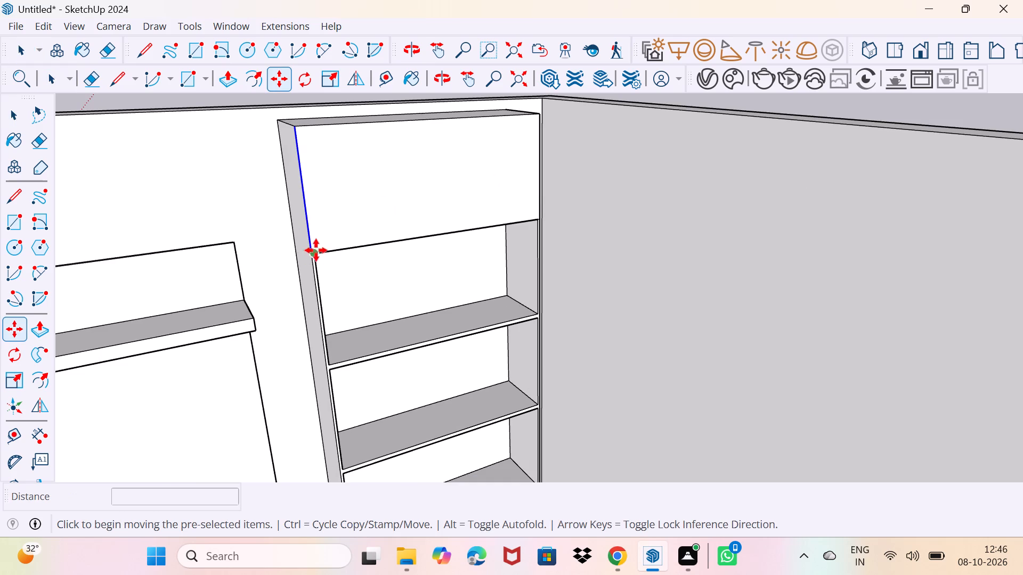
click(310, 252)
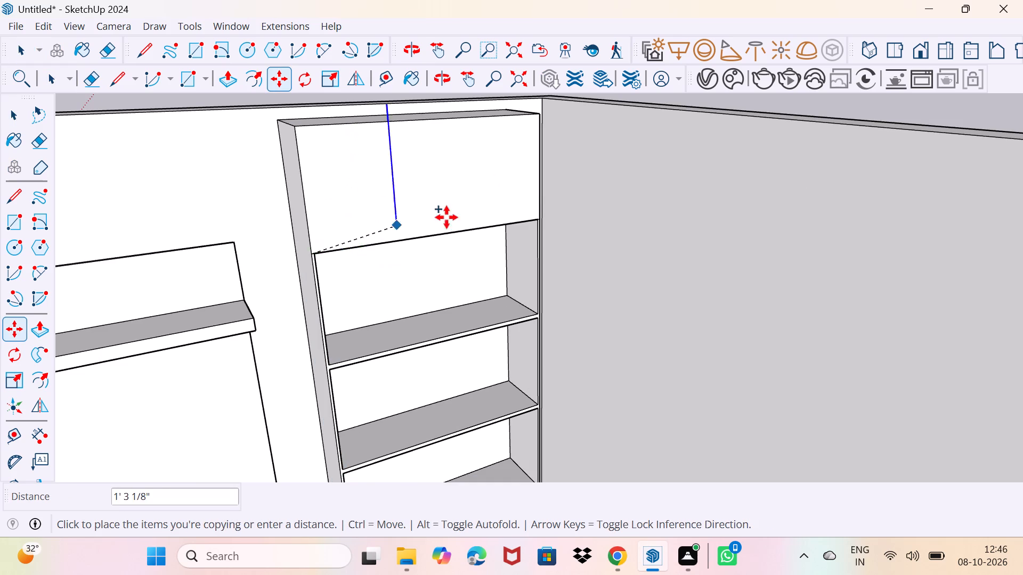
click(537, 221)
key(slash)
key(7)
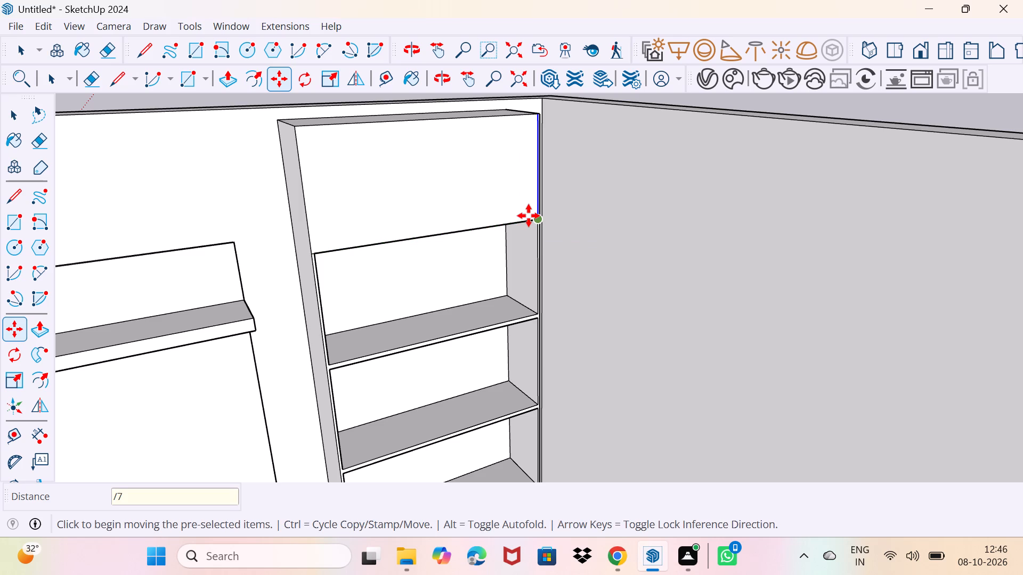
key(Return)
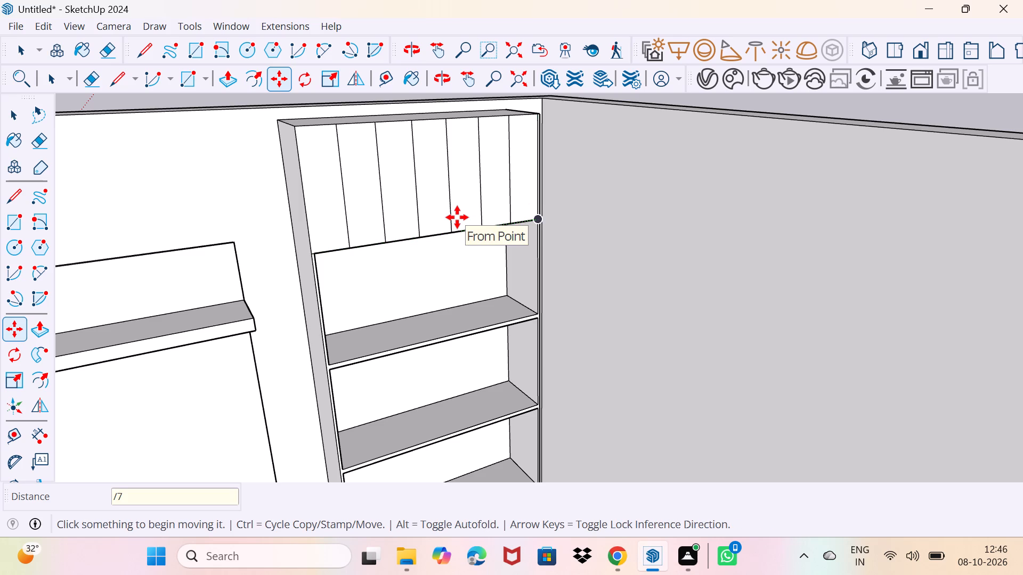
scroll(337, 246, up, 1)
key(space)
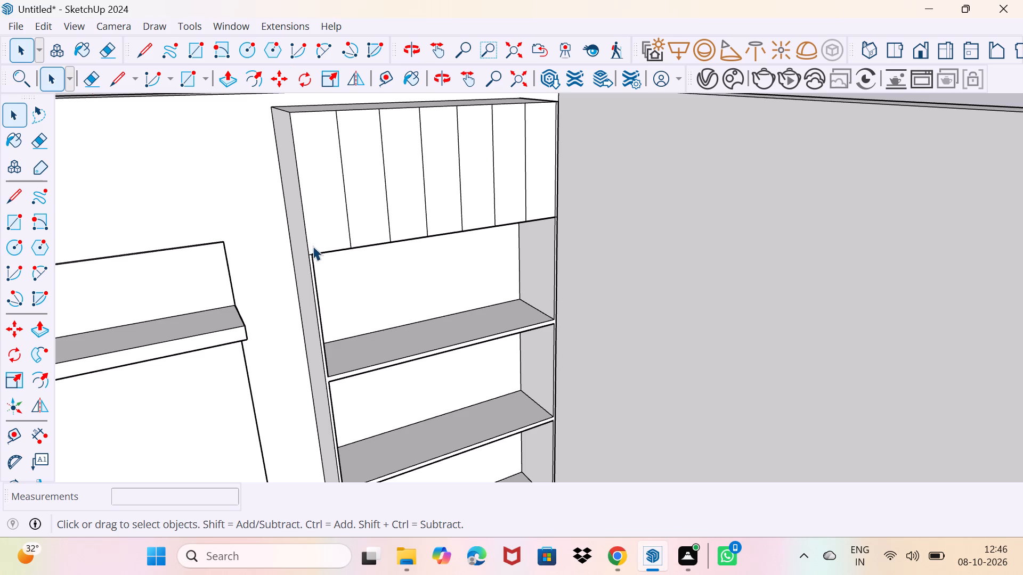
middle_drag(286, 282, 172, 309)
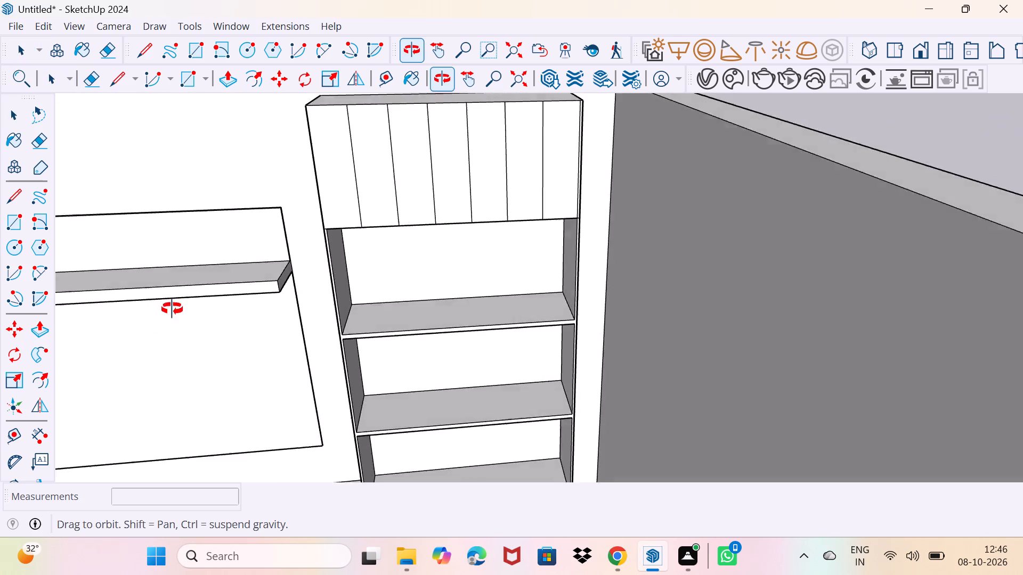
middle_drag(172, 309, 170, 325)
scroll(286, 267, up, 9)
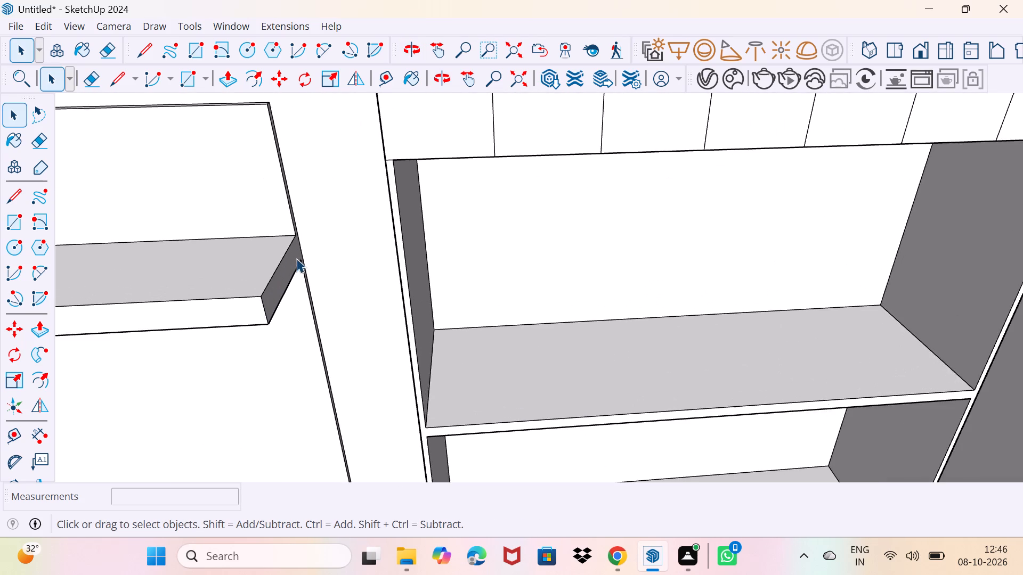
Push/Pull the shelved wall panel's end face about 9 1/16" to meet the side of the tall cabinet.
middle_drag(296, 259, 232, 282)
scroll(347, 251, up, 8)
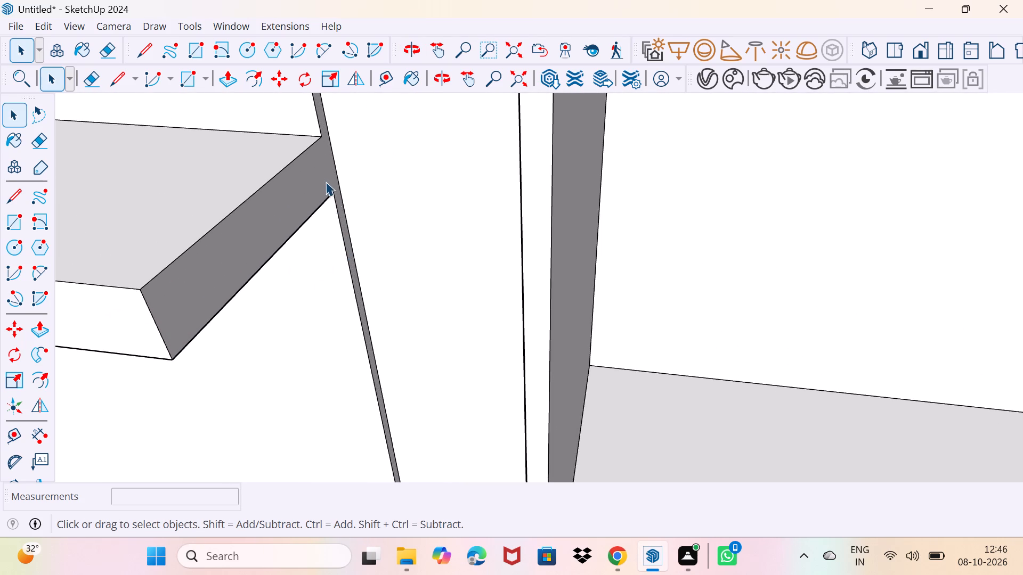
click(324, 179)
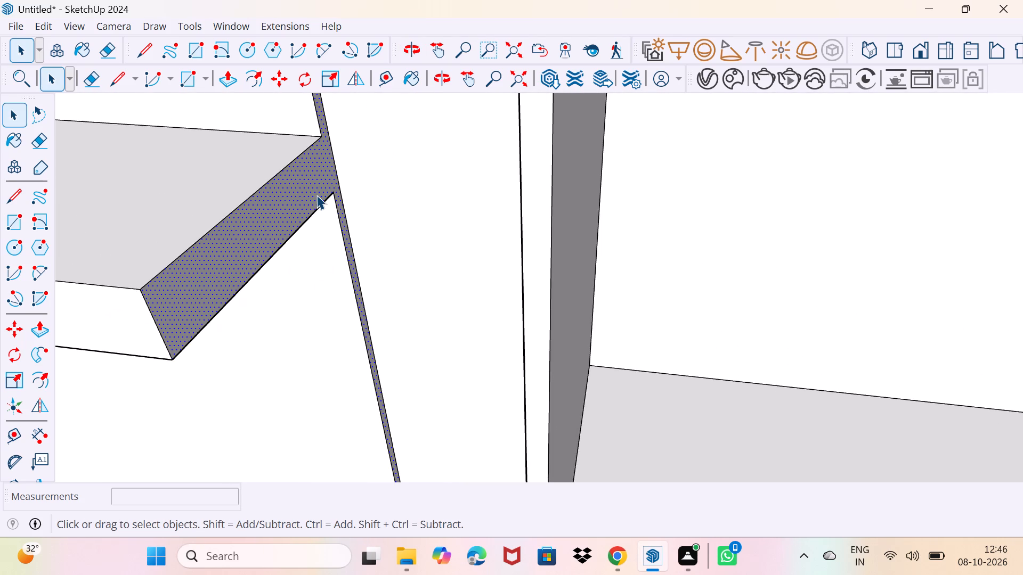
key(p)
click(316, 195)
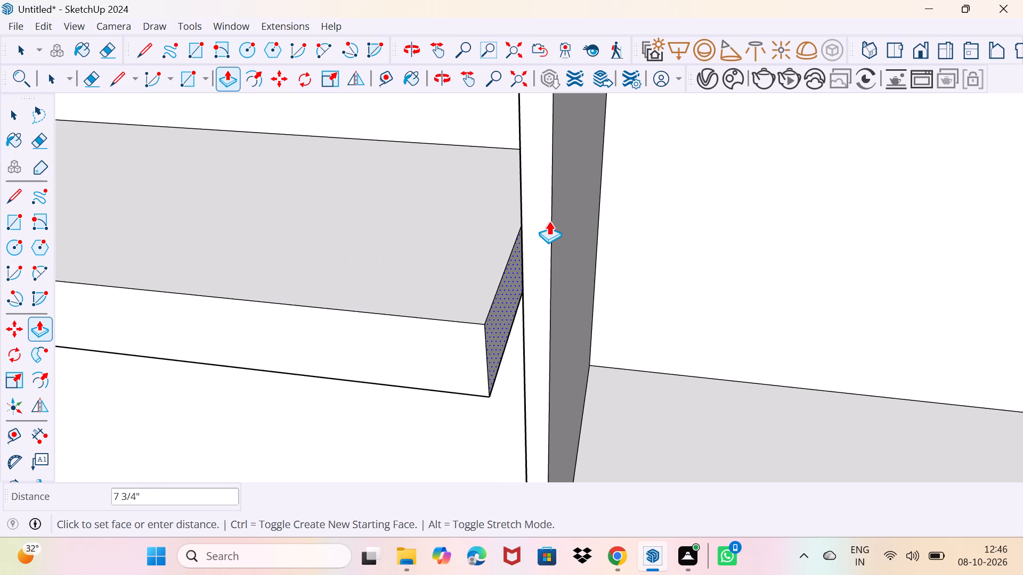
click(551, 234)
Copy the six vertical dividing lines on the tall cabinet's upper front sideways by 9/16" to form narrow gaps between the strips.
scroll(506, 268, down, 16)
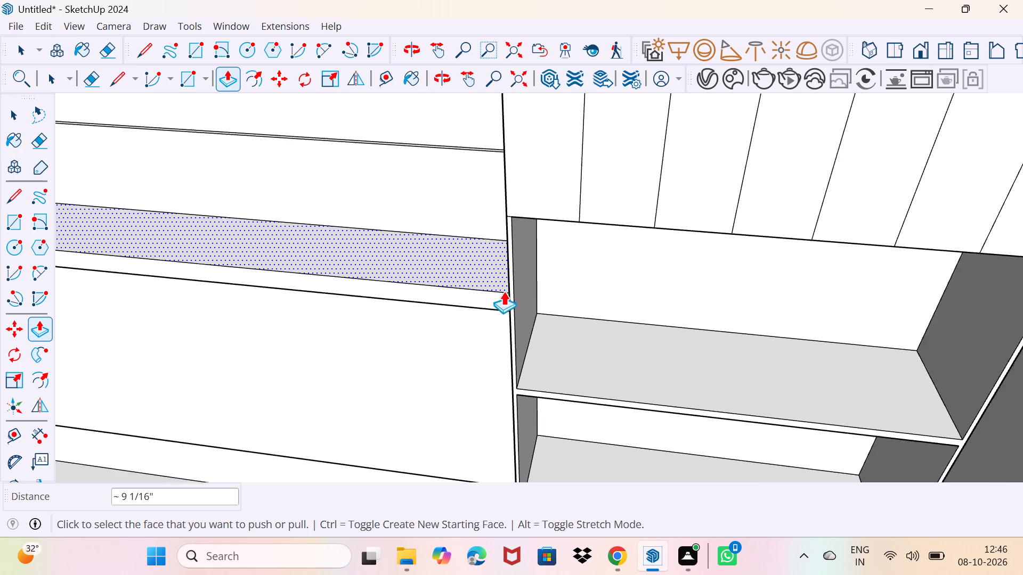
scroll(504, 291, down, 8)
middle_drag(480, 301, 576, 264)
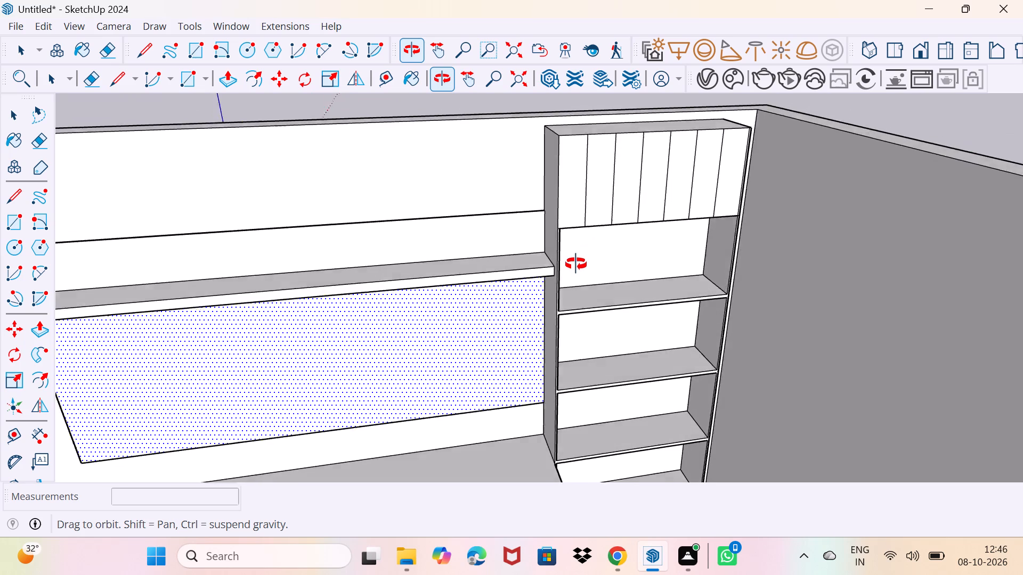
middle_drag(576, 264, 554, 230)
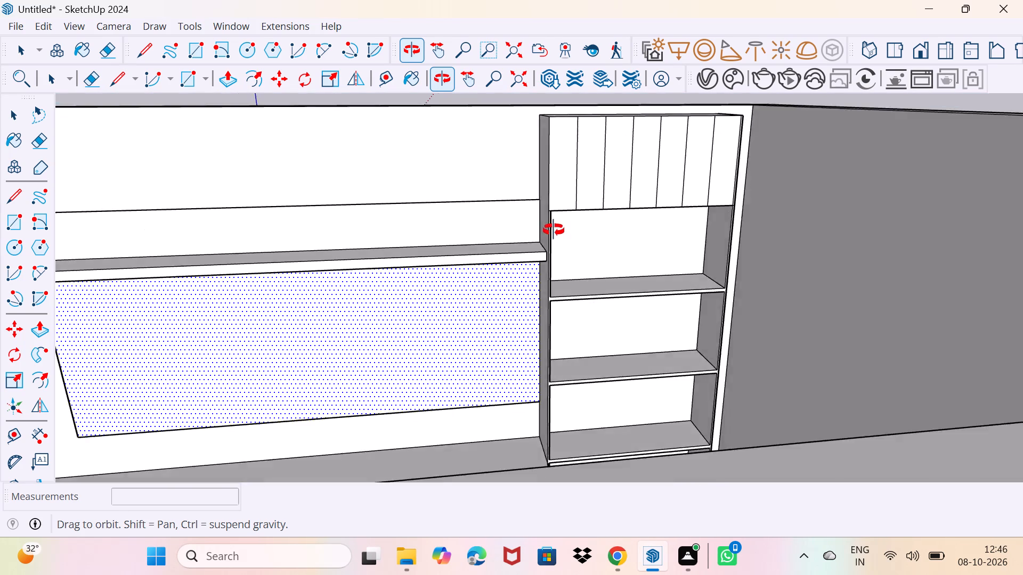
middle_drag(554, 230, 552, 235)
scroll(552, 235, down, 3)
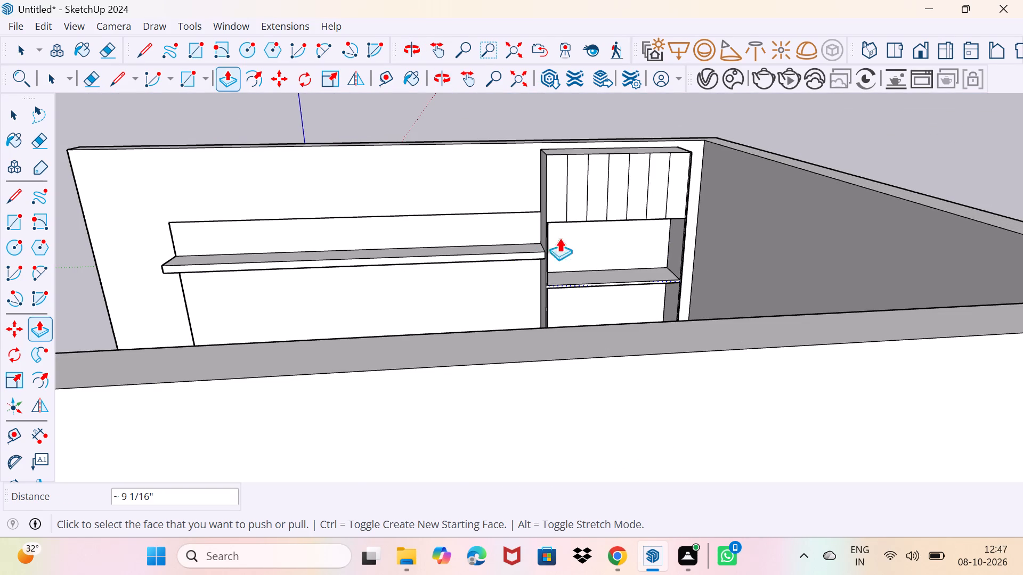
scroll(534, 206, up, 3)
key(space)
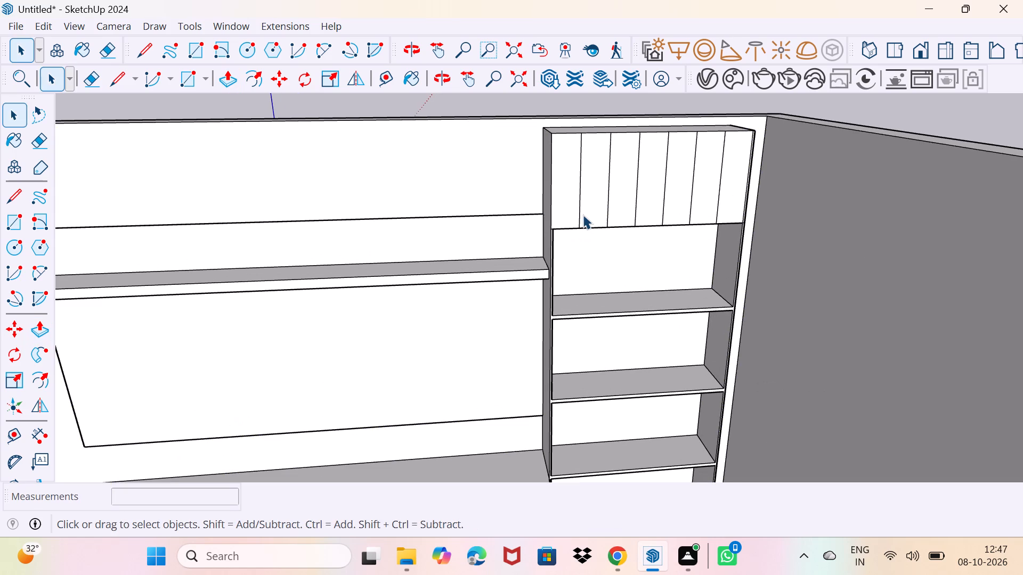
middle_drag(582, 215, 531, 212)
click(572, 206)
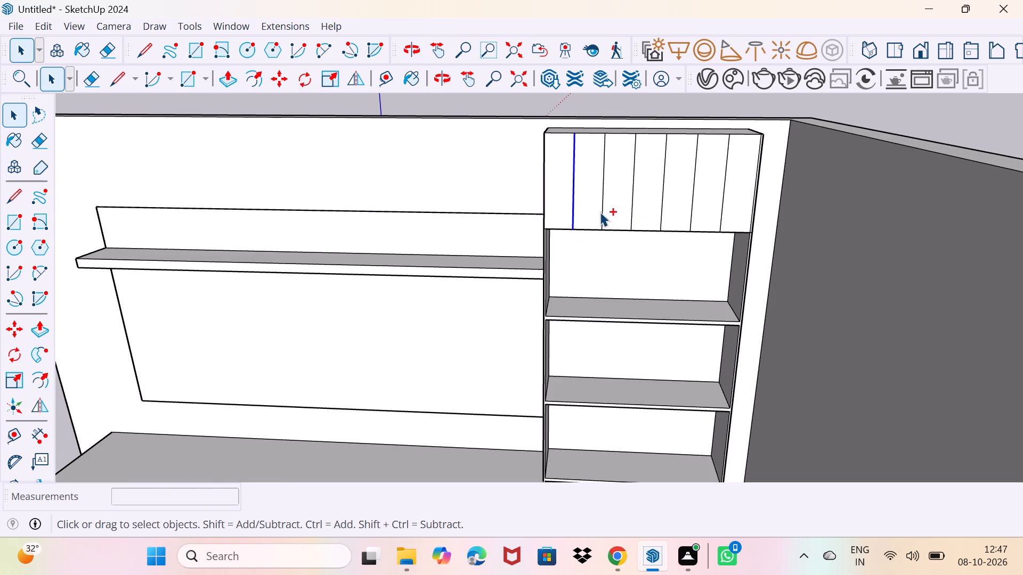
ctrl+click(602, 212)
ctrl+click(632, 216)
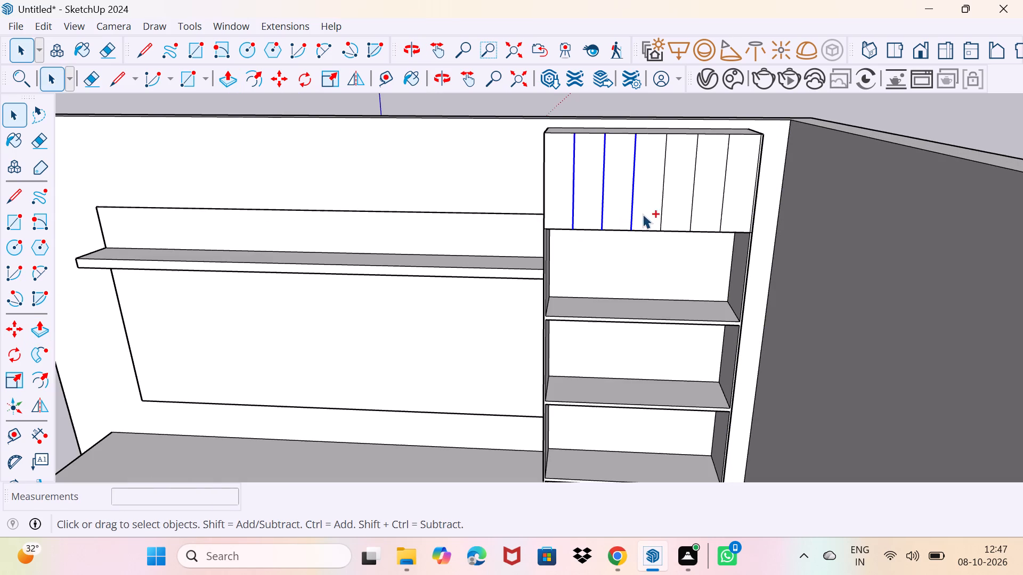
ctrl+click(661, 218)
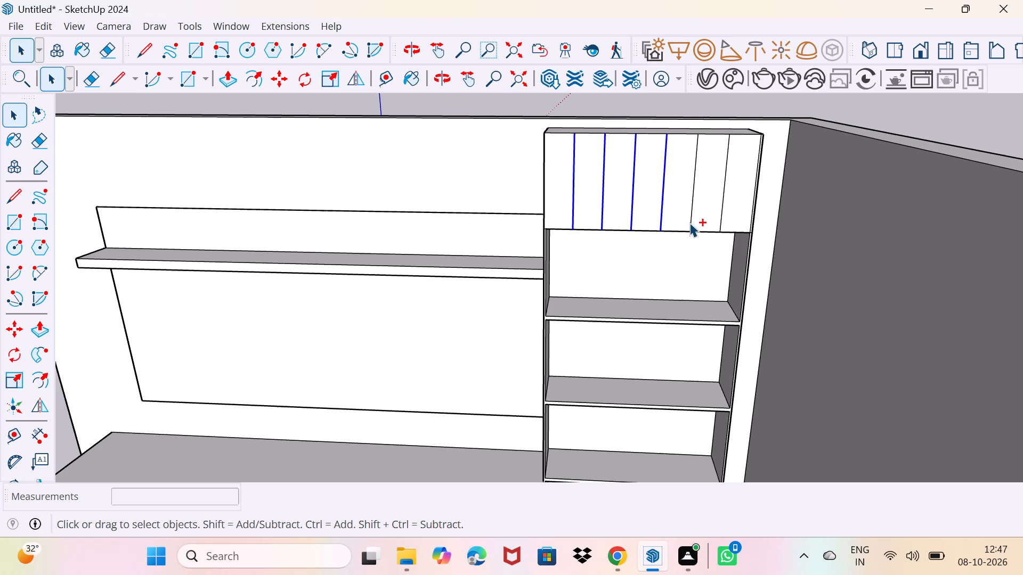
ctrl+click(690, 223)
ctrl+click(720, 225)
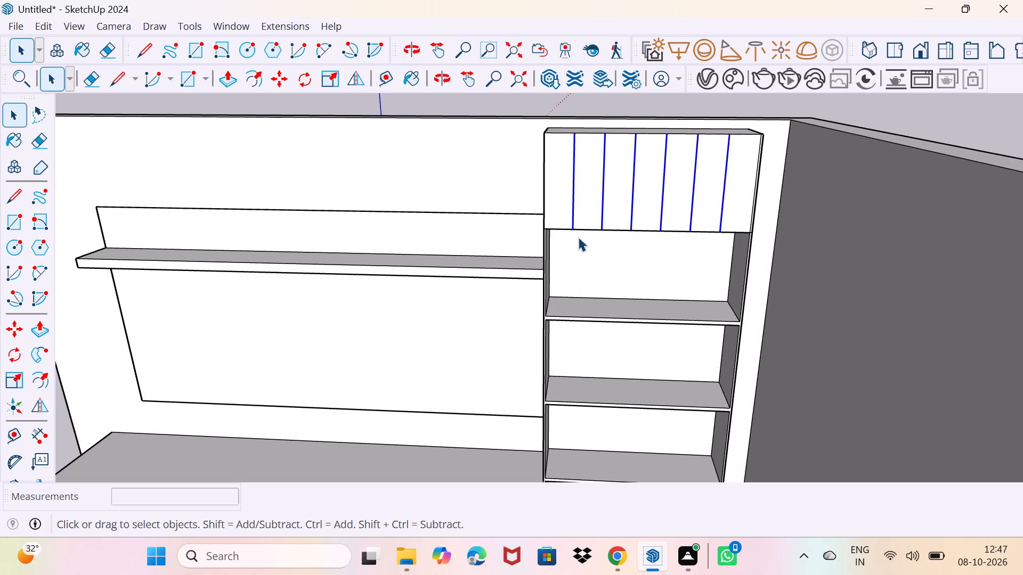
key(m)
click(577, 231)
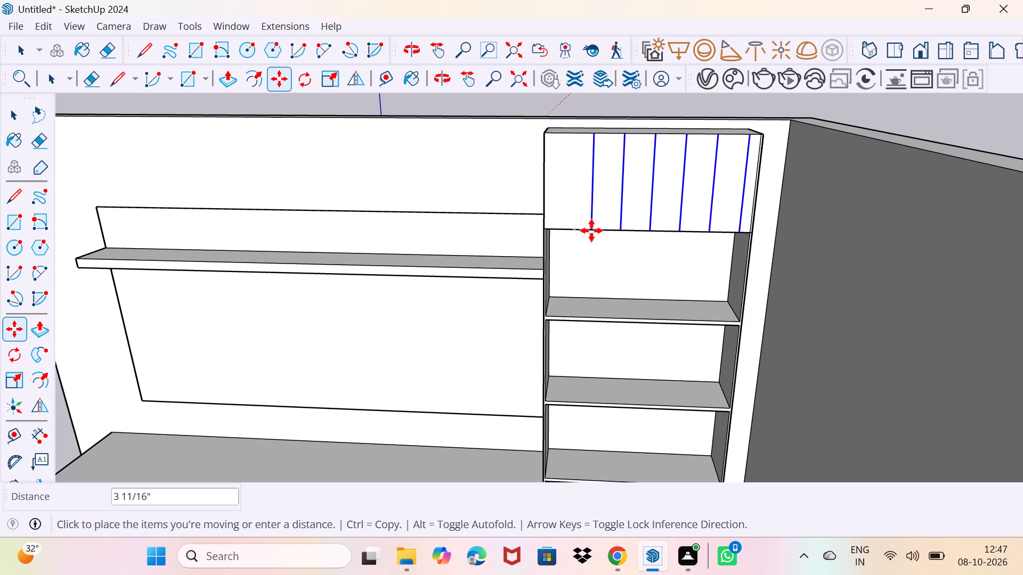
scroll(591, 229, up, 6)
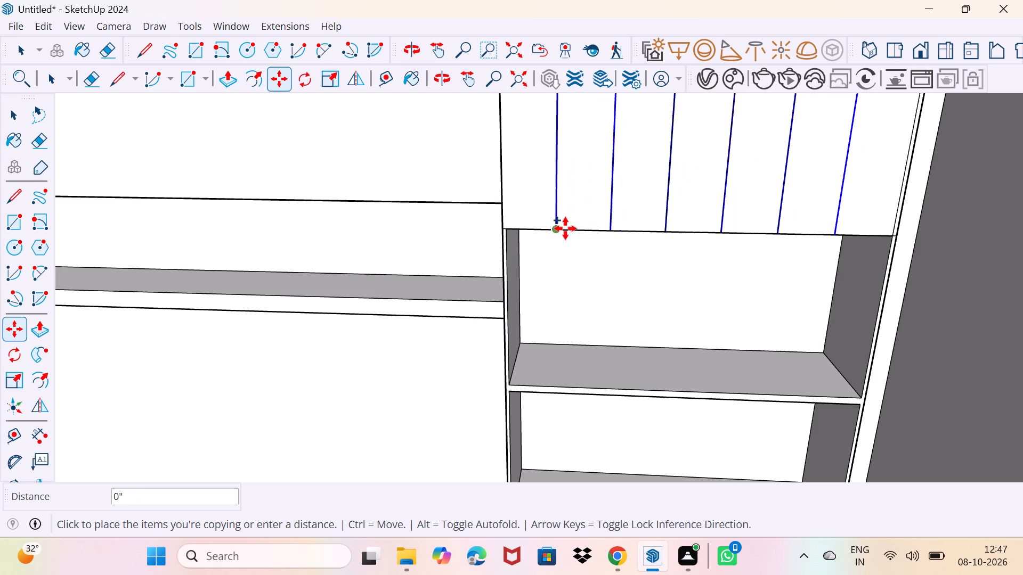
scroll(565, 228, up, 6)
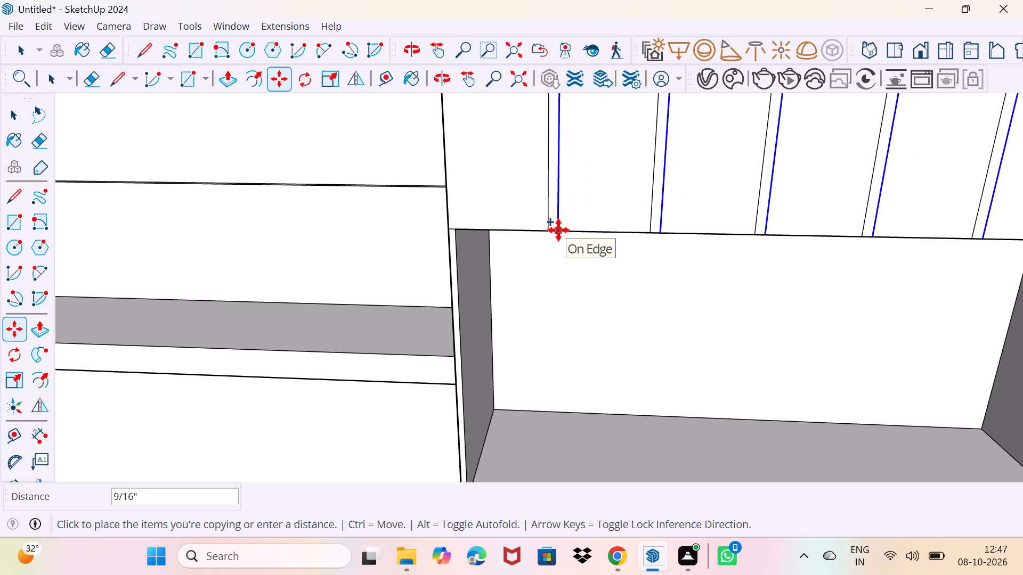
click(558, 230)
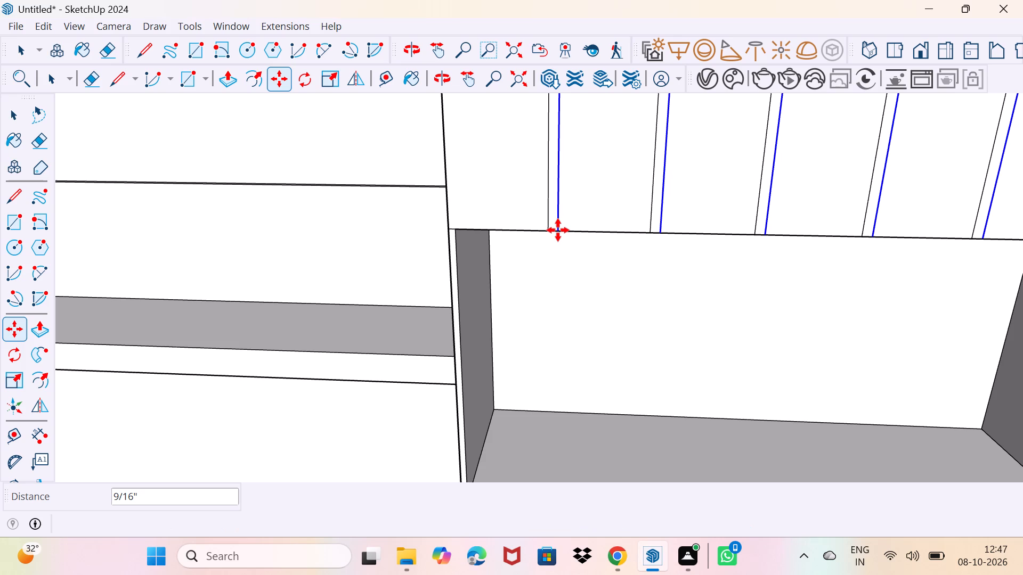
key(Escape)
key(space)
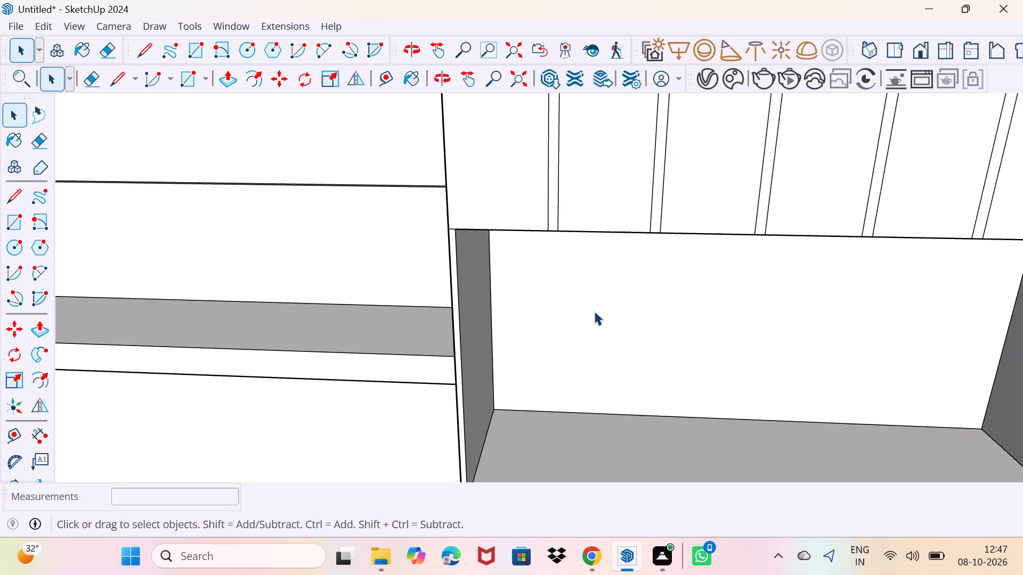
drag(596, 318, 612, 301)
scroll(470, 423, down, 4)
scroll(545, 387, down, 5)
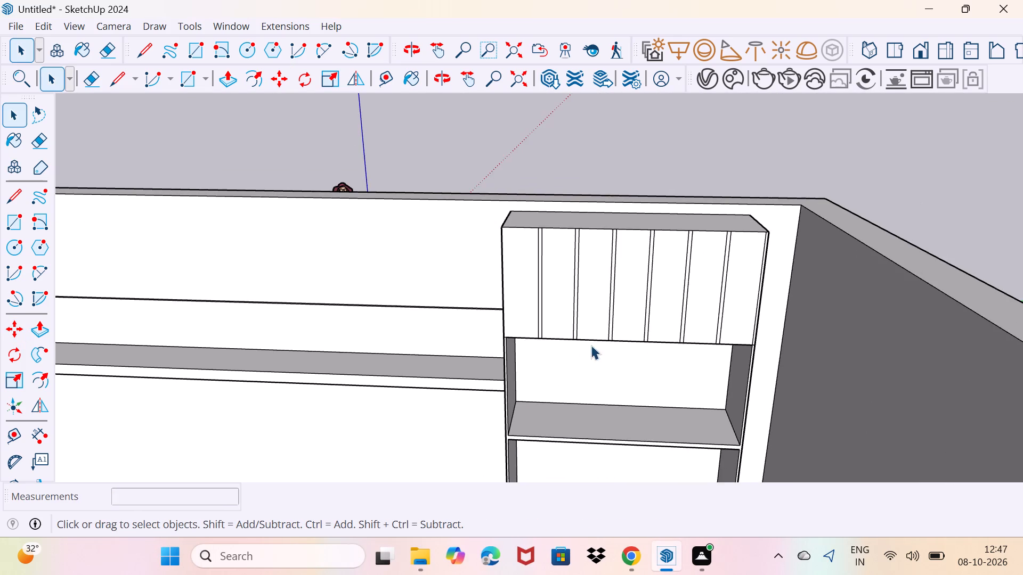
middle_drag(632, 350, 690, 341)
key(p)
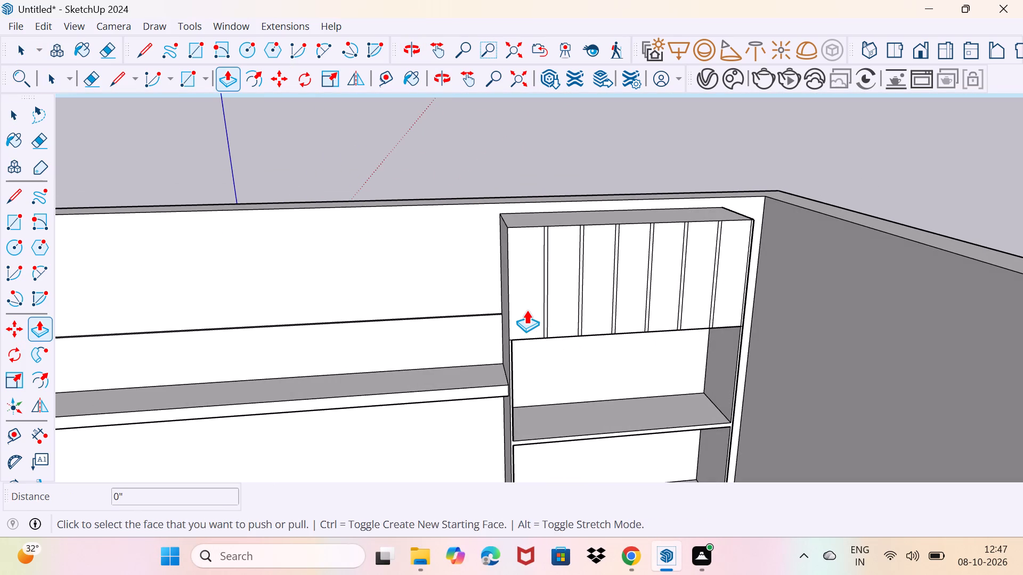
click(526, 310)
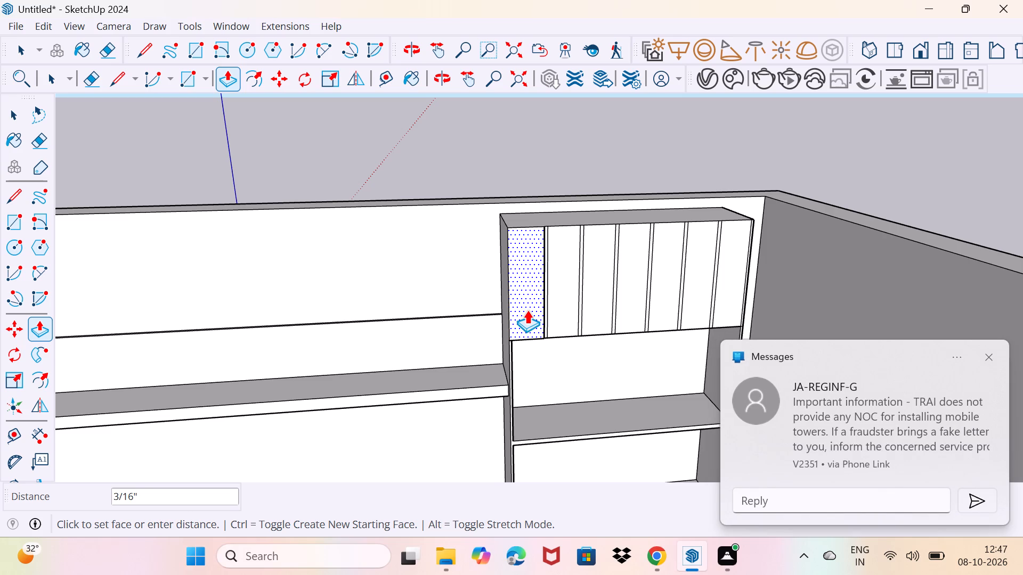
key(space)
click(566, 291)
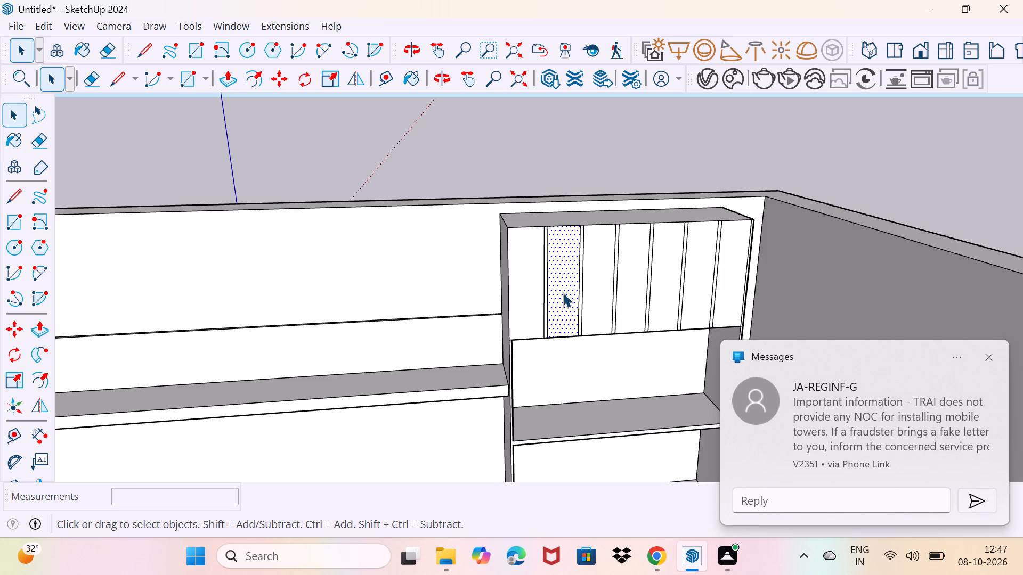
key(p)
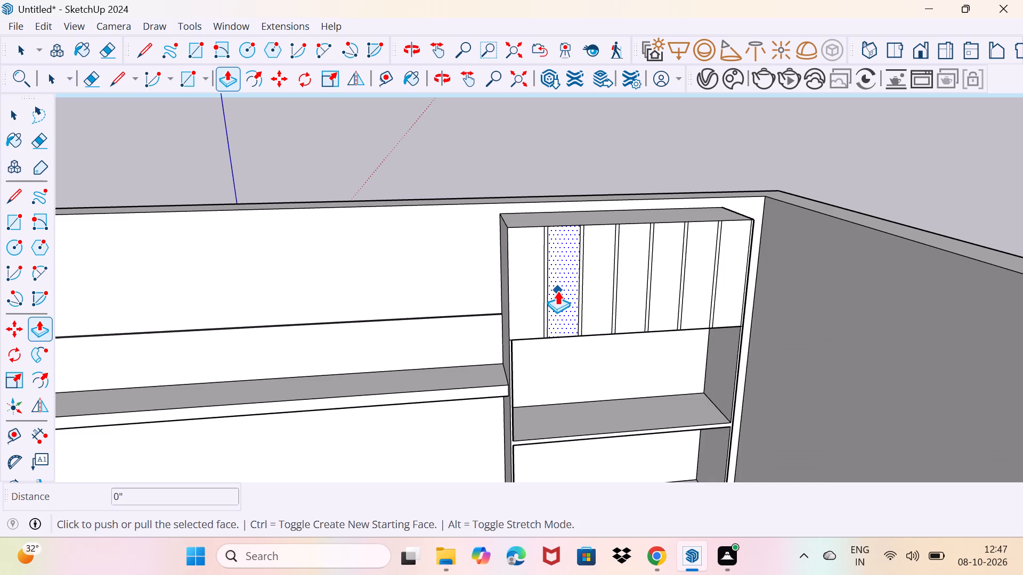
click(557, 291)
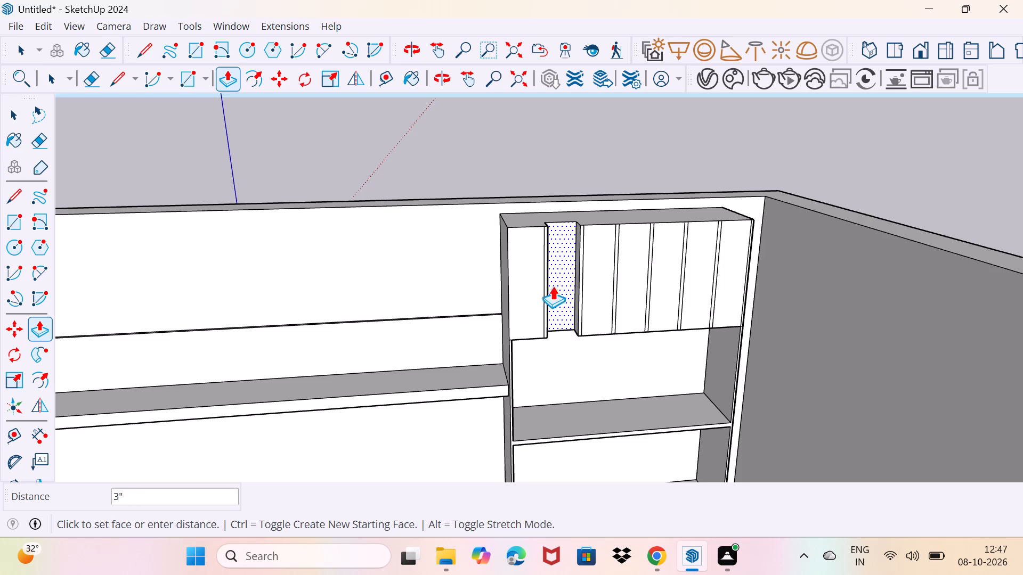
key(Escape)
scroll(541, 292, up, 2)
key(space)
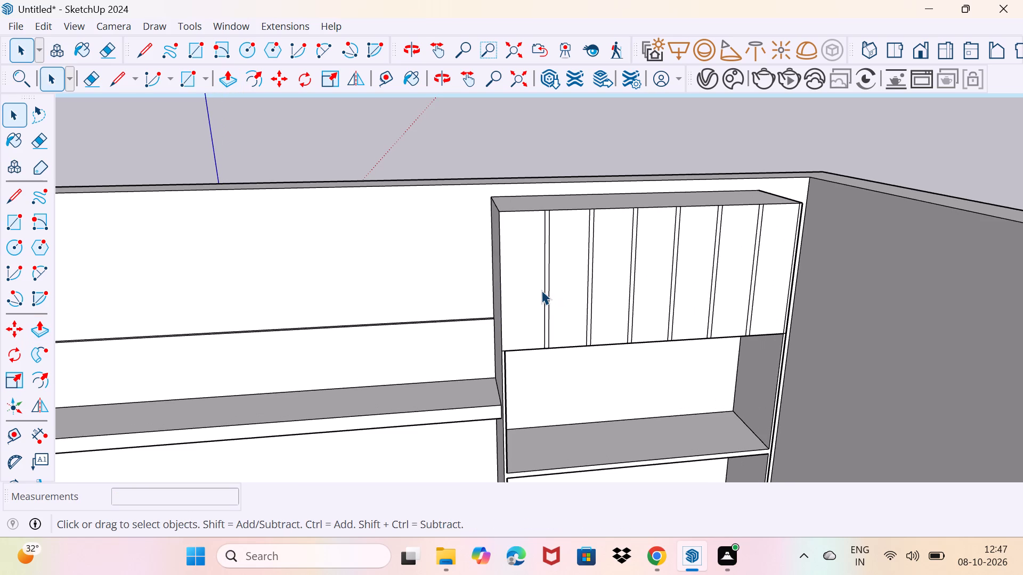
Offset the outlines of the seven wide strips on the tall cabinet's upper front inward by 0.6".
scroll(531, 319, down, 2)
click(47, 380)
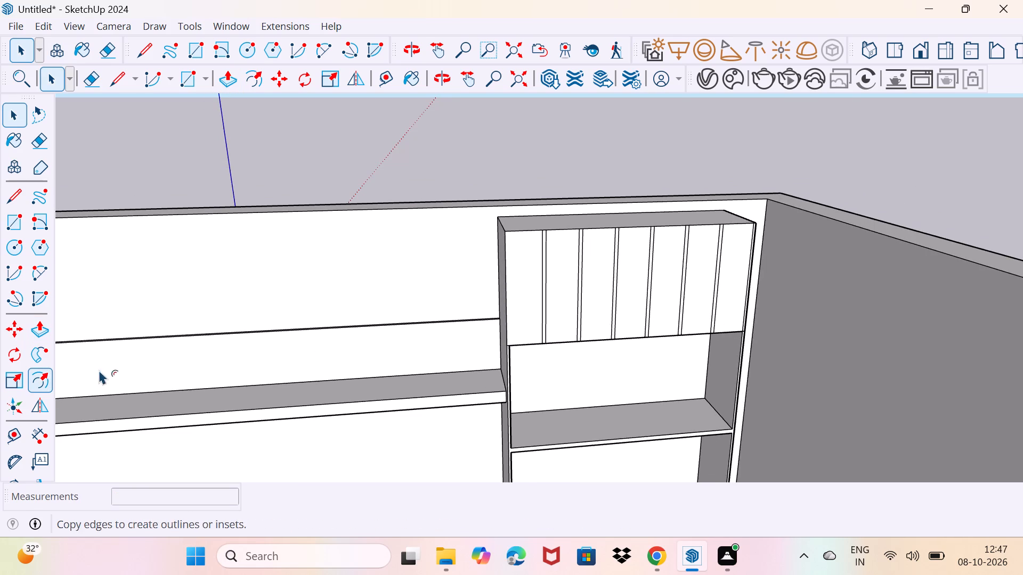
click(513, 293)
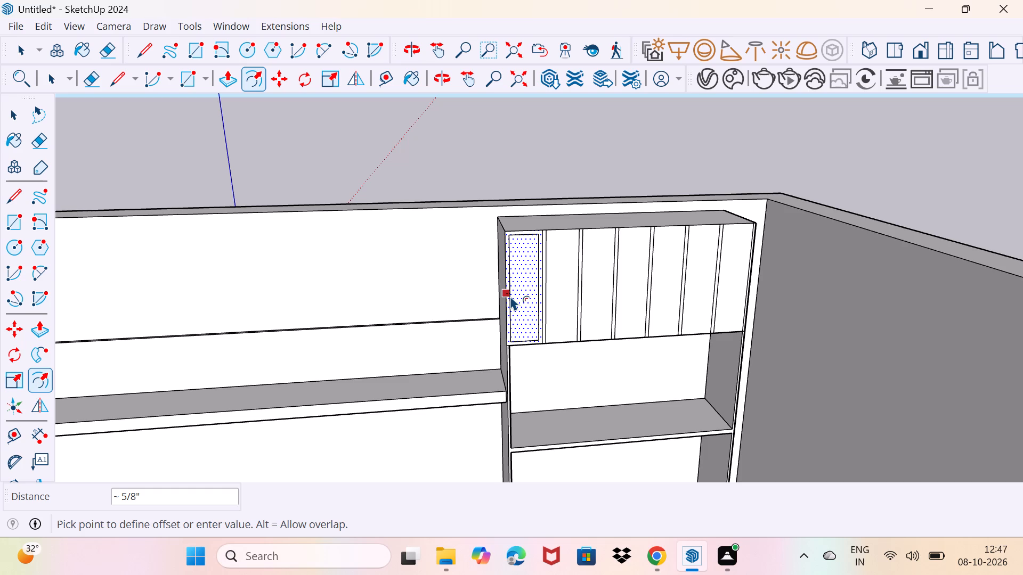
key(0)
text(.6")
key(Return)
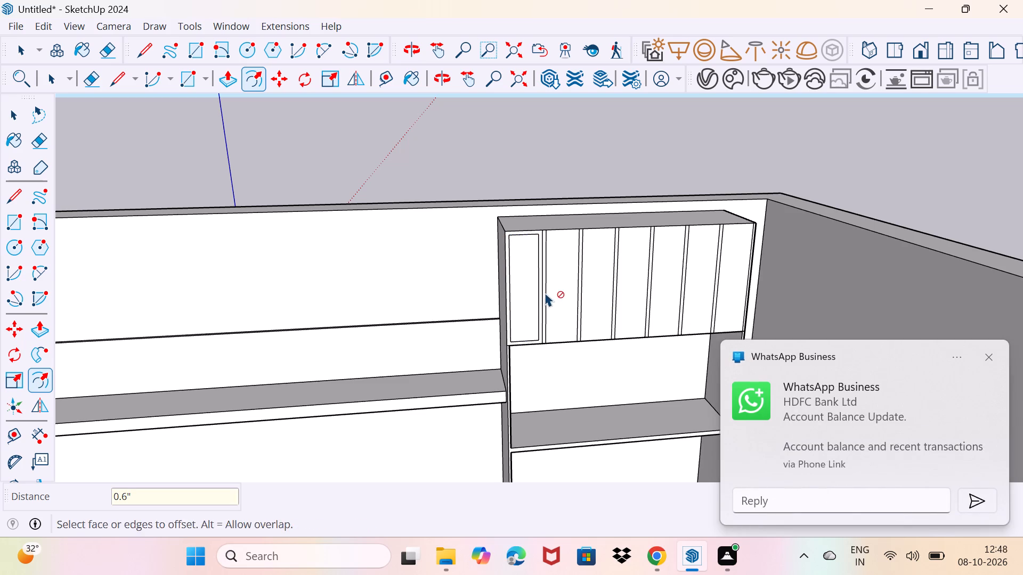
scroll(563, 295, up, 3)
double_click(574, 292)
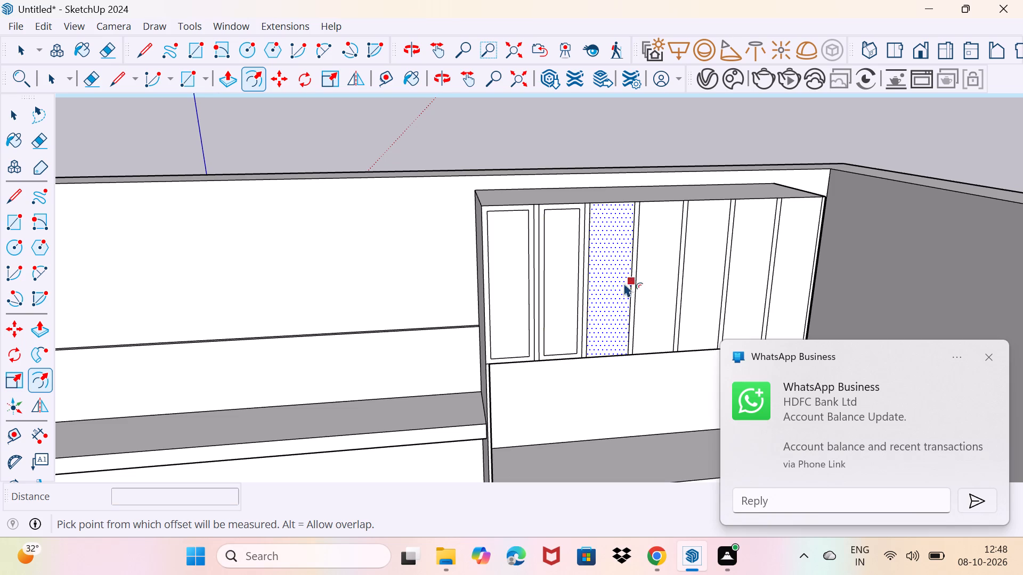
double_click(621, 282)
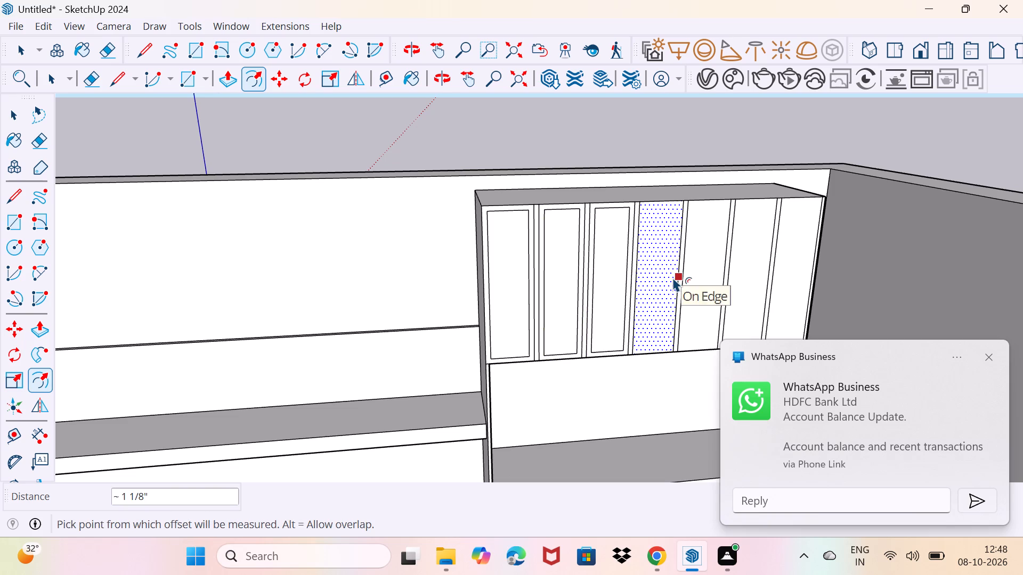
double_click(673, 277)
double_click(709, 285)
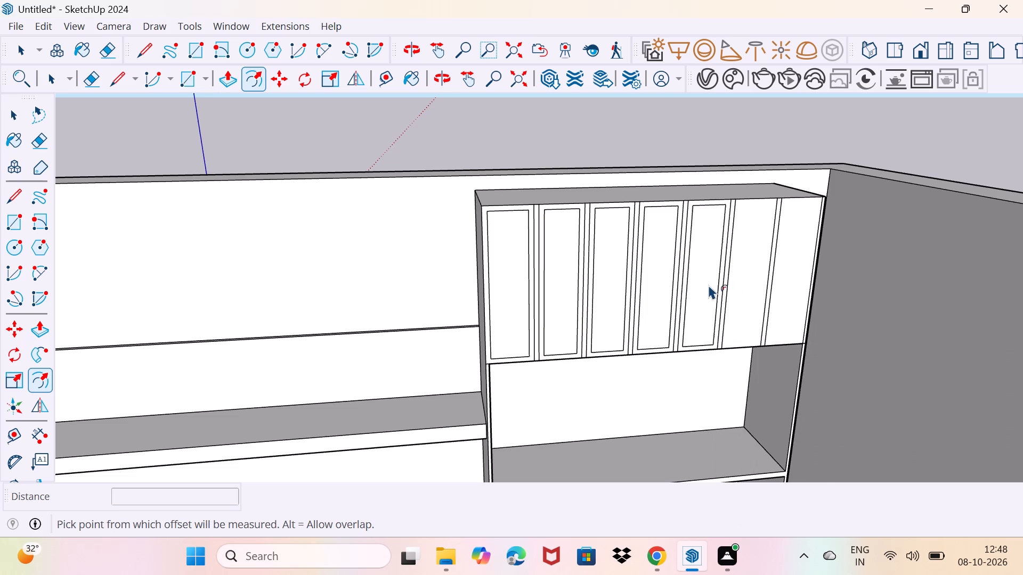
double_click(760, 283)
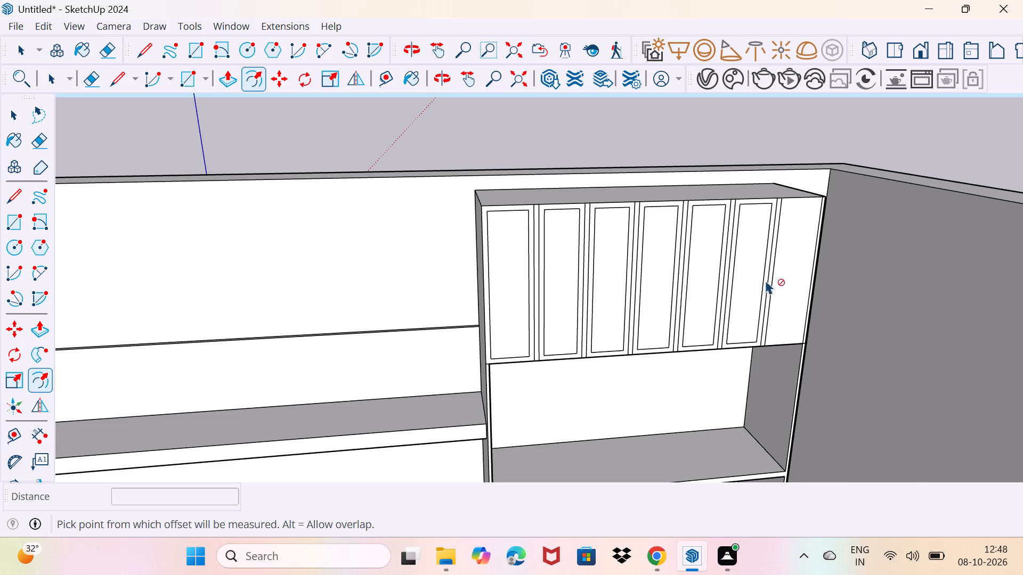
double_click(802, 277)
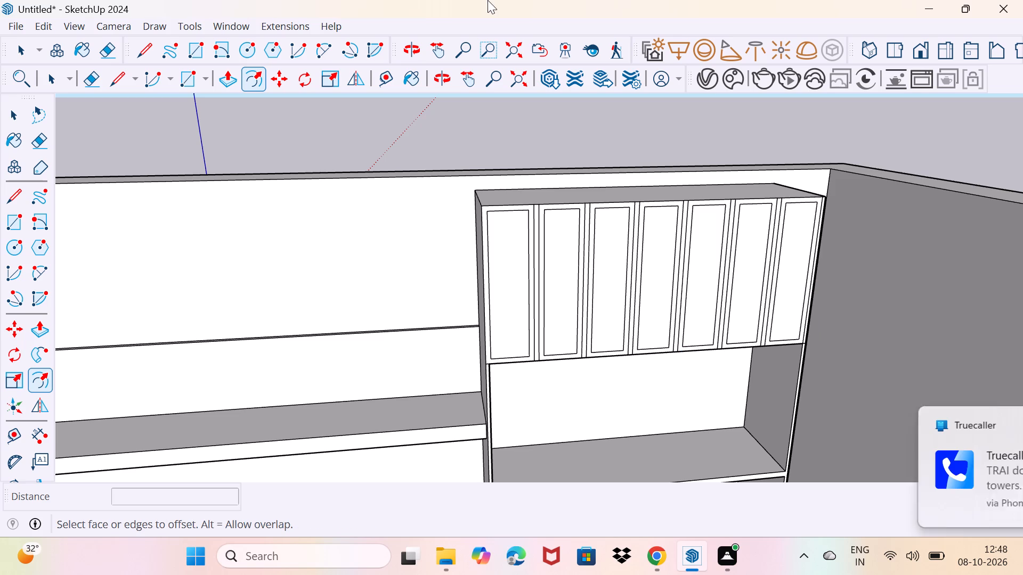
Offset the outline of the dark side wall beside the tall cabinet inward by about 1' 5 7/16".
scroll(567, 94, down, 1)
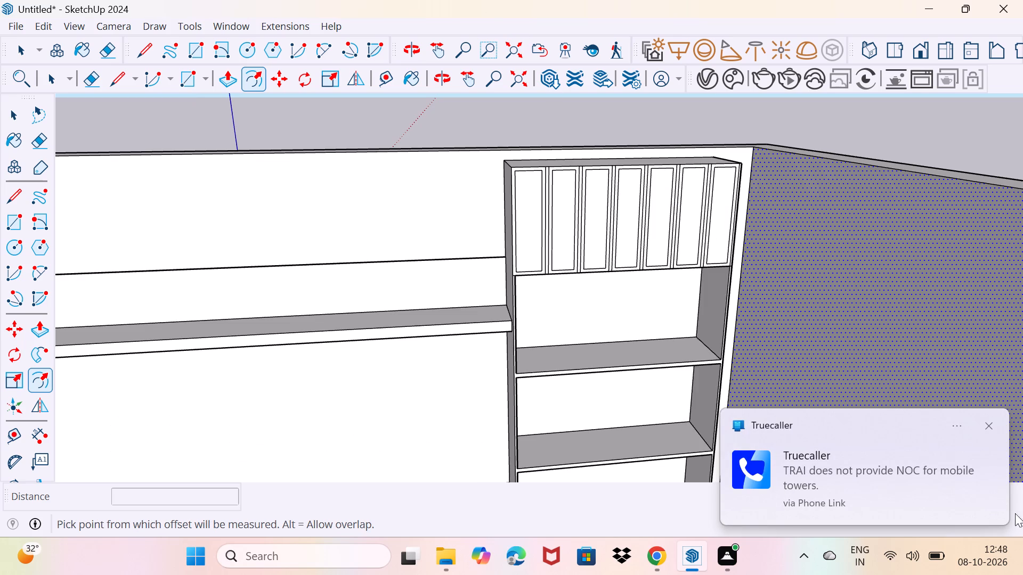
click(989, 423)
drag(897, 333, 935, 305)
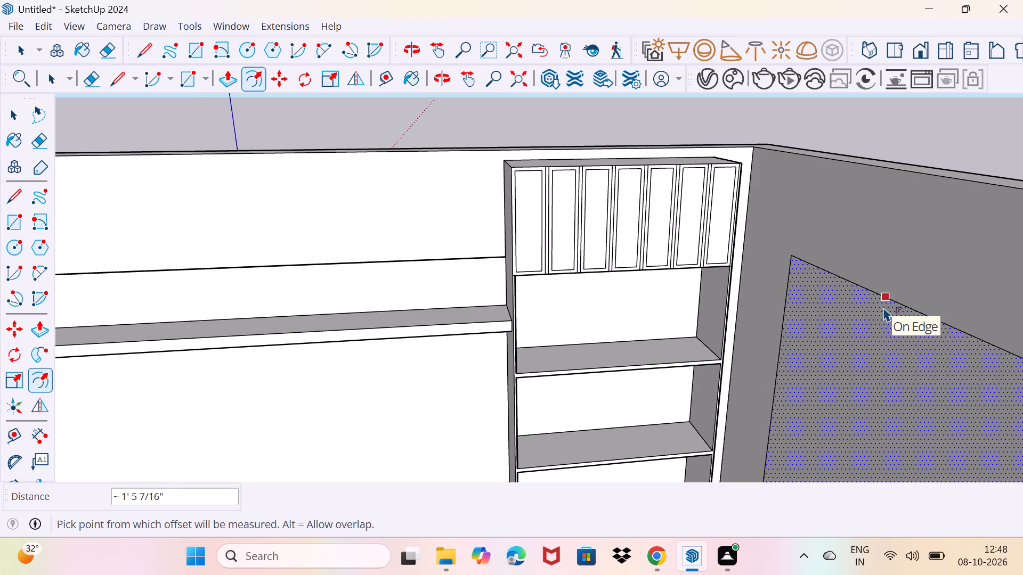
Undo the inward offset on the dark side wall beside the tall cabinet.
key(ctrl+z)
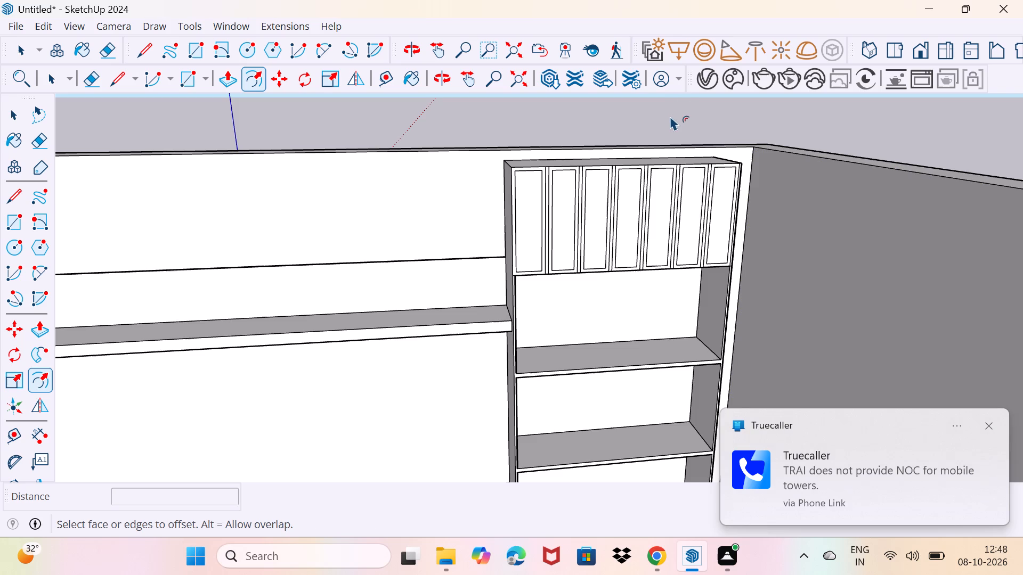
key(Escape)
key(space)
click(665, 126)
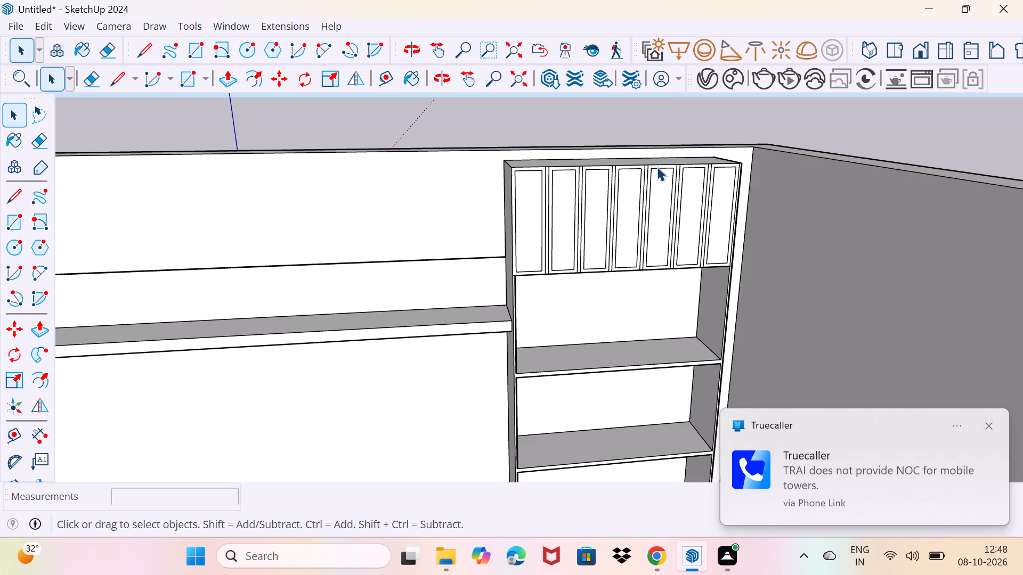
Erase the paired vertical dividing lines in the first four gaps between the inset frames on the tall cabinet's upper front.
scroll(527, 191, up, 2)
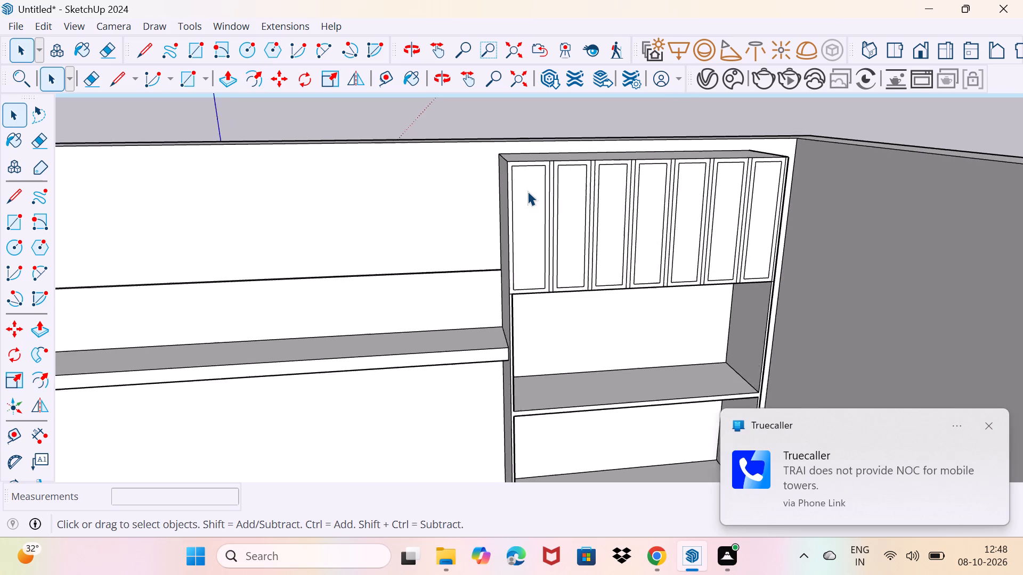
scroll(527, 191, up, 5)
middle_drag(550, 187, 514, 195)
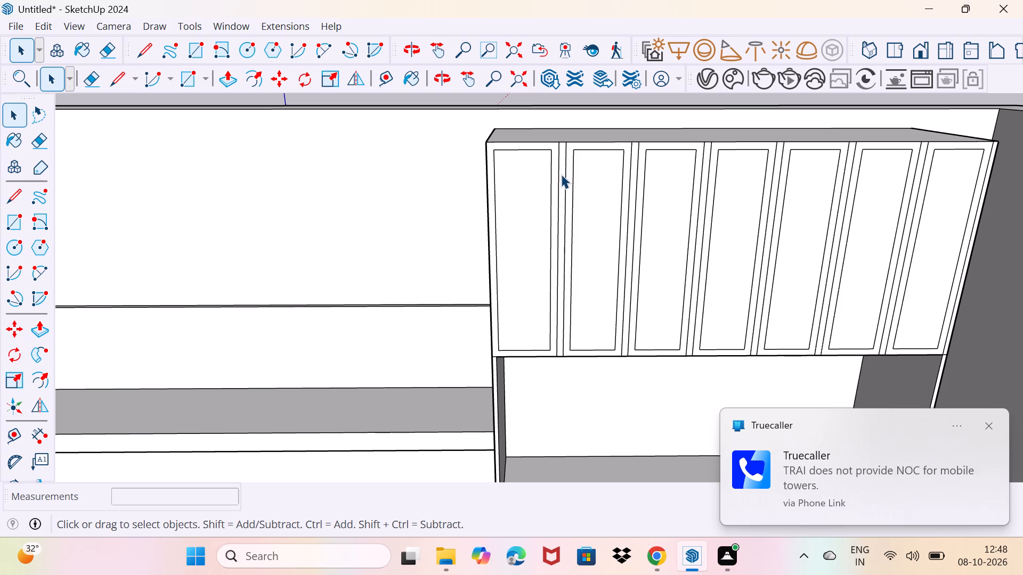
scroll(563, 173, up, 2)
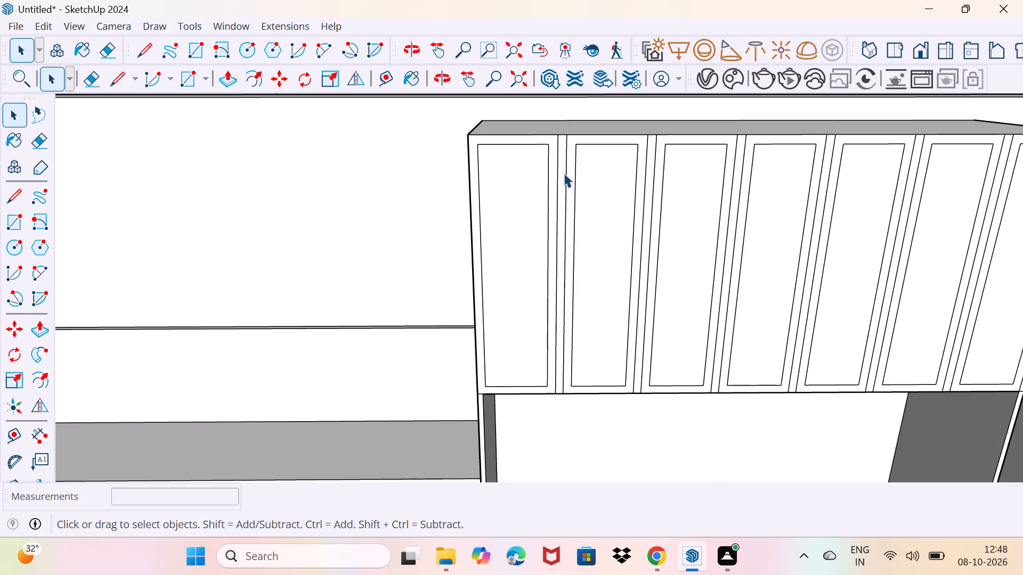
key(e)
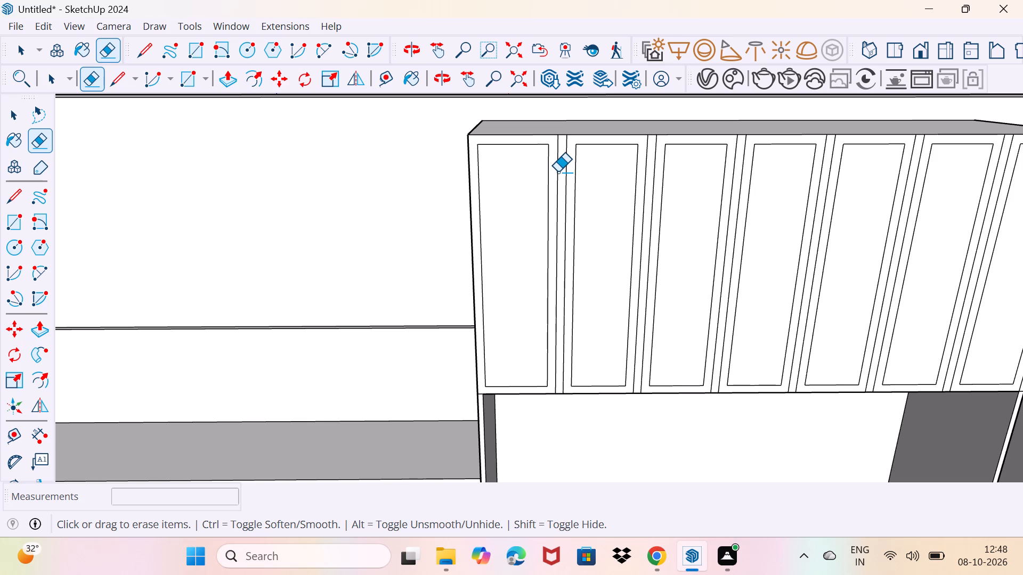
click(558, 172)
click(565, 170)
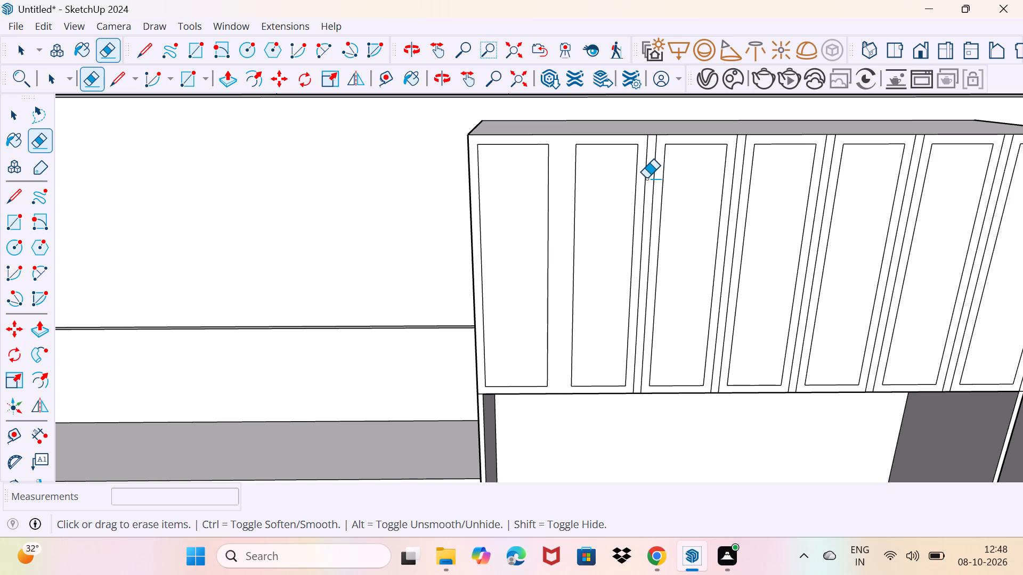
drag(646, 178, 664, 180)
key(ctrl+z)
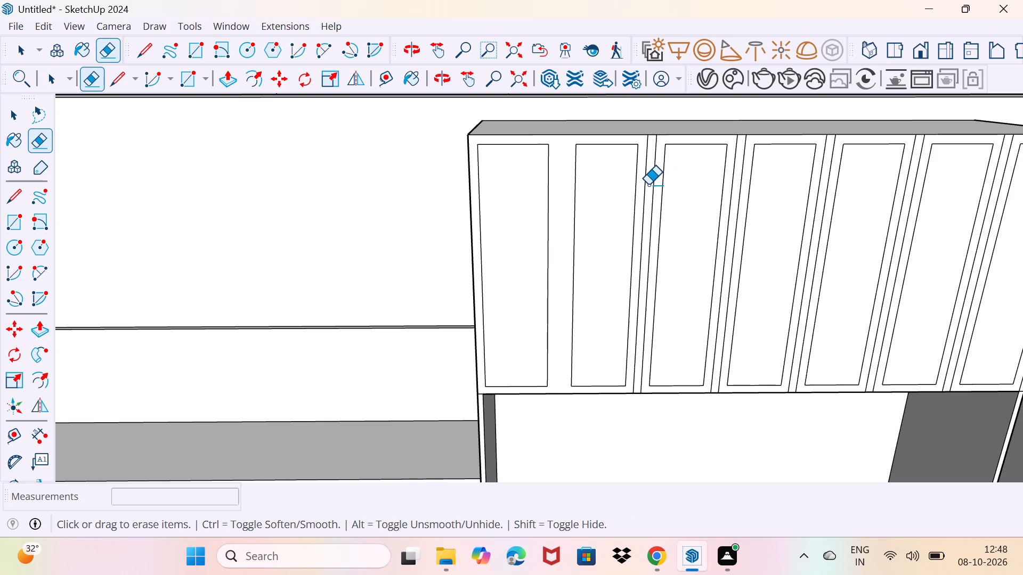
click(653, 182)
click(646, 182)
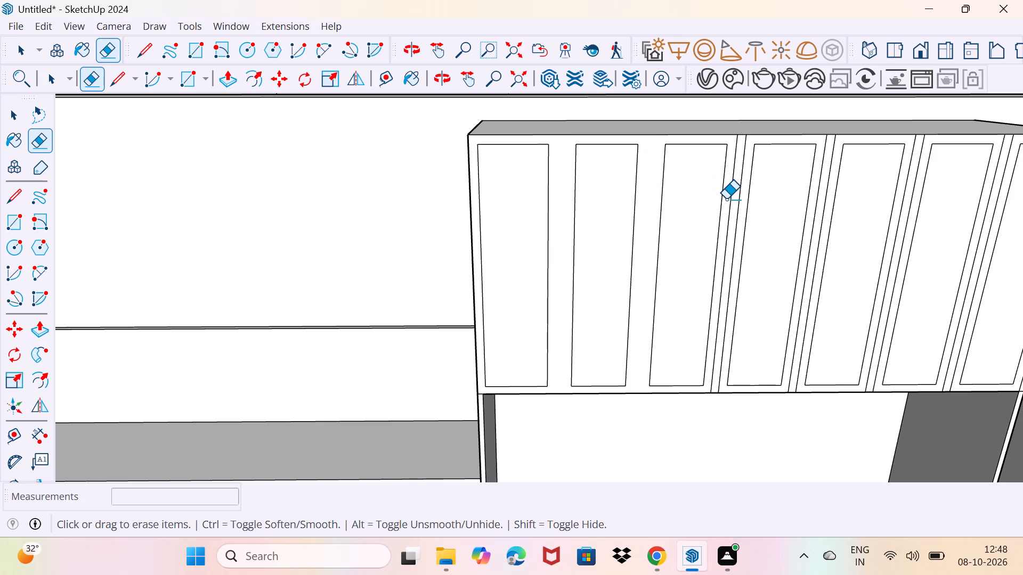
click(730, 201)
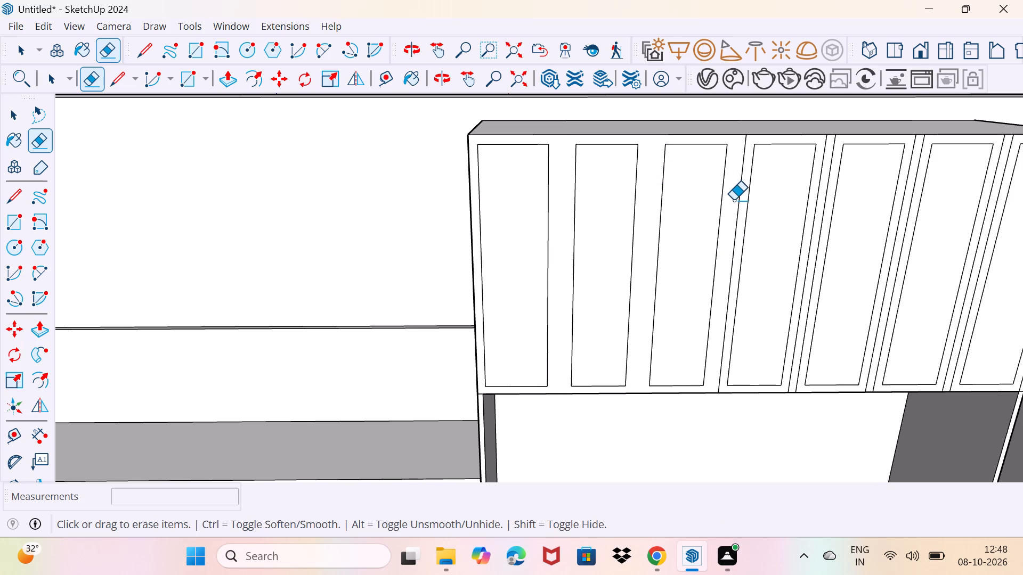
click(736, 201)
click(737, 201)
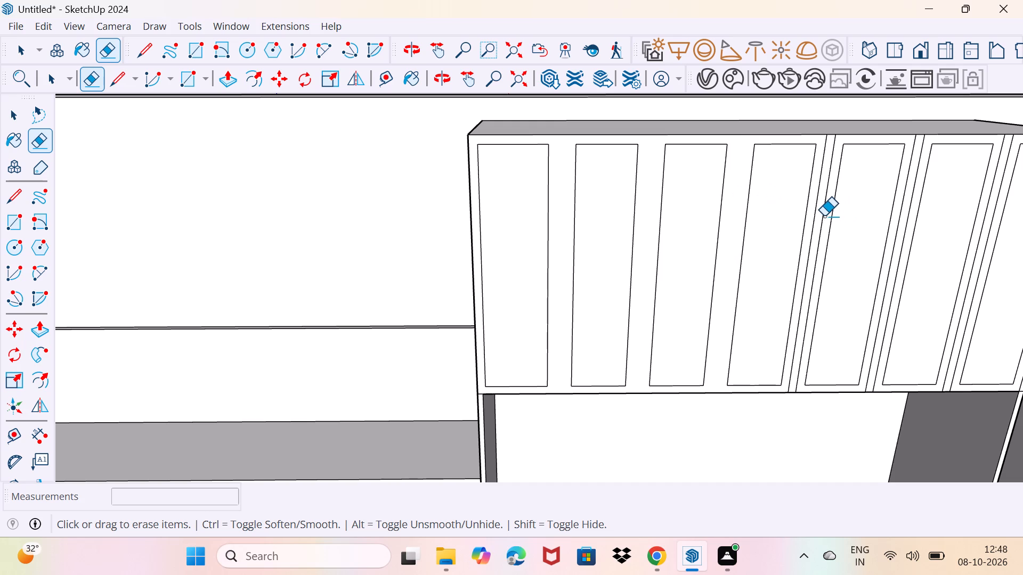
click(820, 216)
click(816, 215)
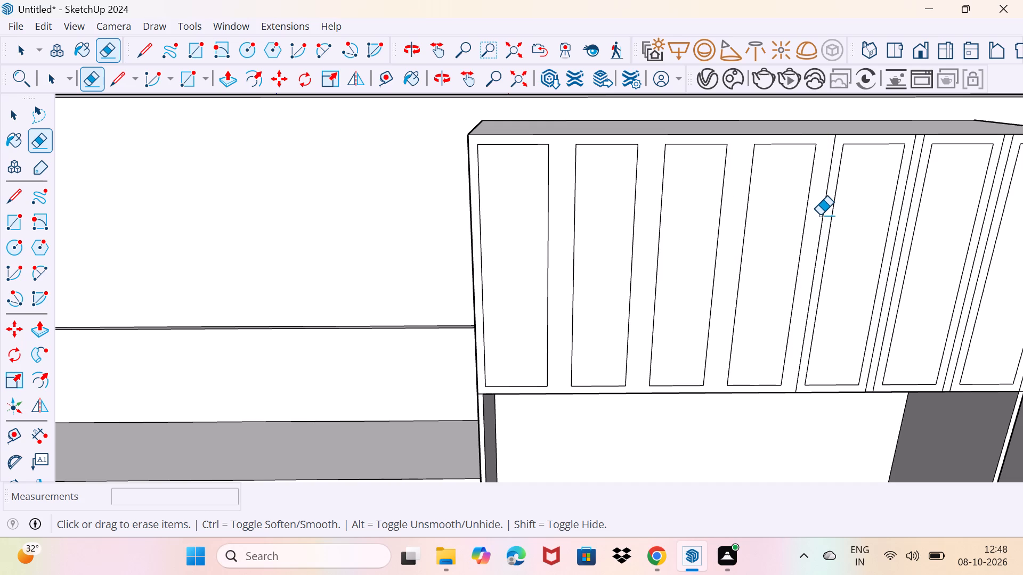
click(820, 215)
click(822, 215)
Erase the remaining dividing lines in the last two gaps, beside the cabinet's end nearest the dark side wall.
scroll(840, 220, down, 3)
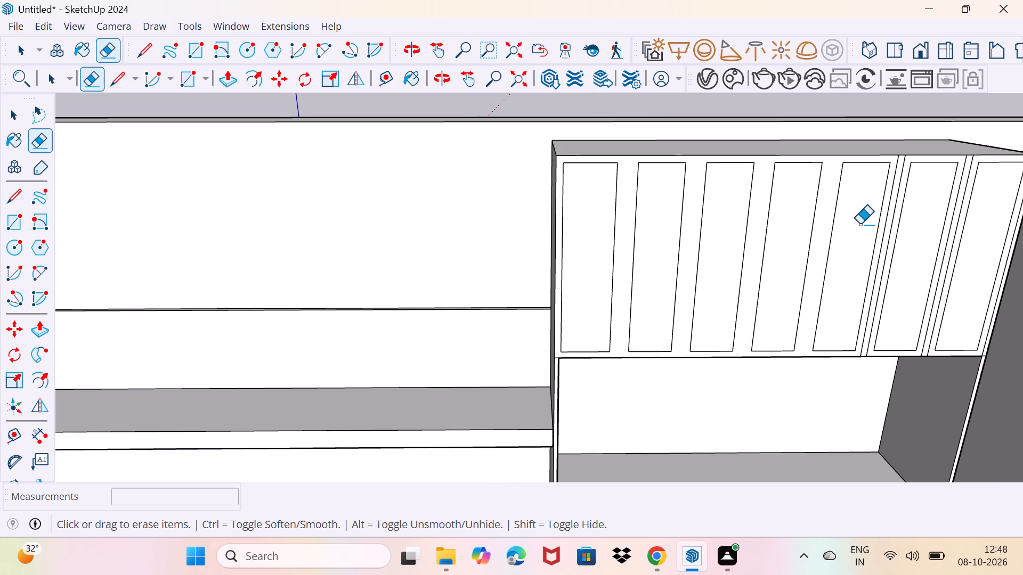
shift+middle_drag(862, 227, 636, 231)
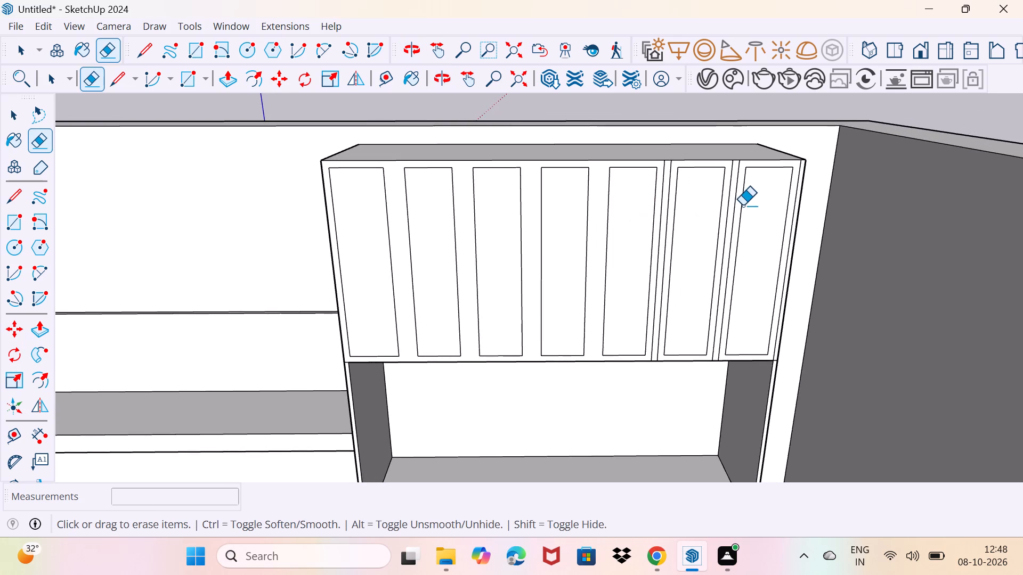
scroll(745, 201, up, 3)
click(818, 160)
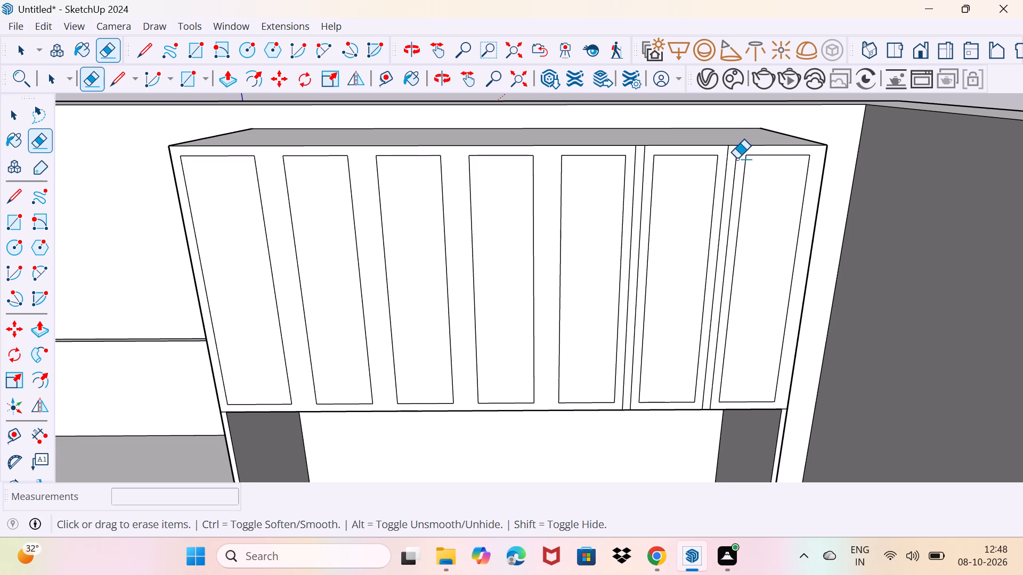
click(728, 158)
click(734, 156)
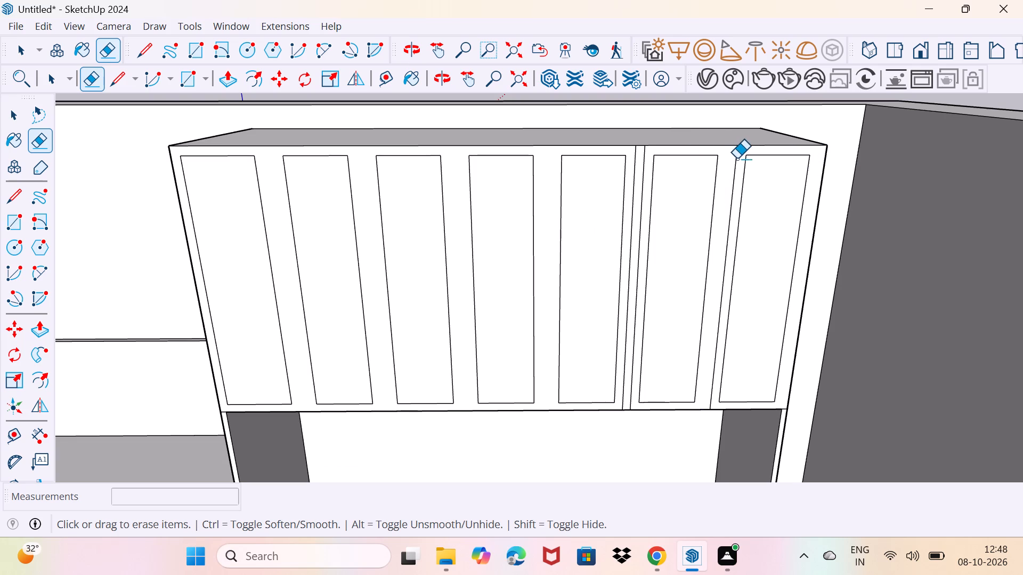
click(737, 158)
click(637, 151)
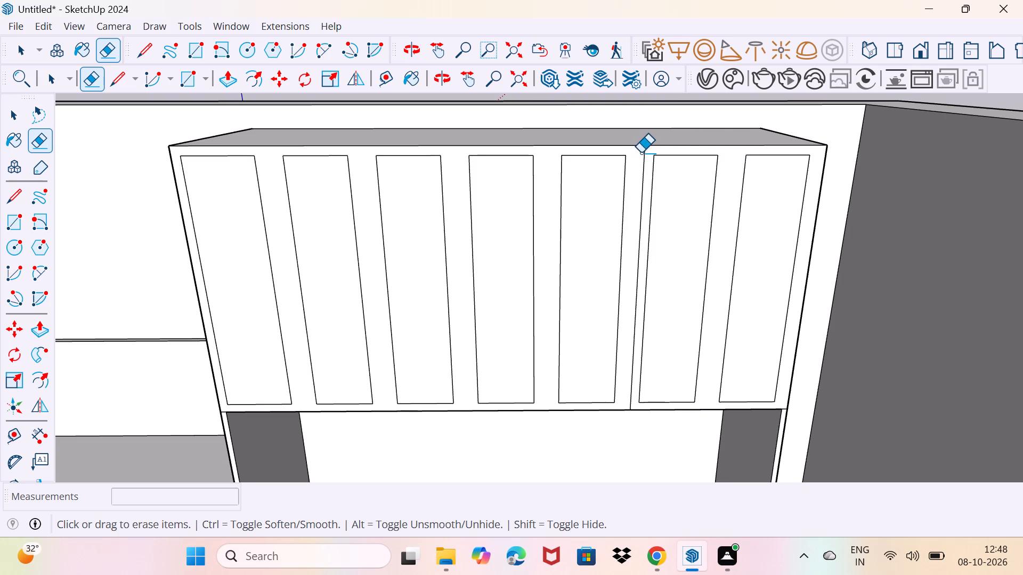
click(641, 153)
Push/Pull the first inset panel, nearest the shelved wall panel, 1' into the tall cabinet's upper section.
scroll(651, 192, down, 6)
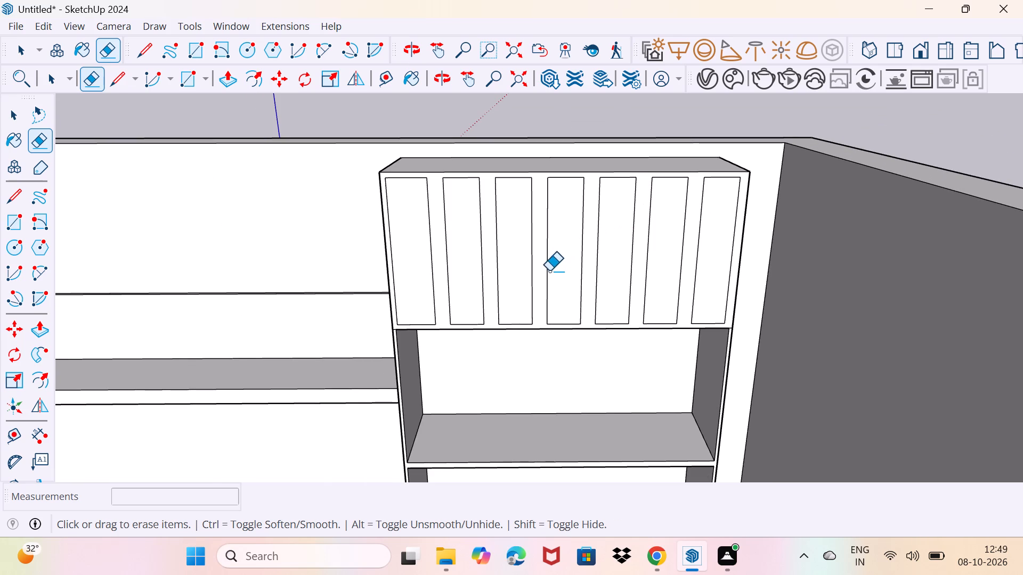
key(space)
click(404, 271)
middle_drag(413, 272, 461, 283)
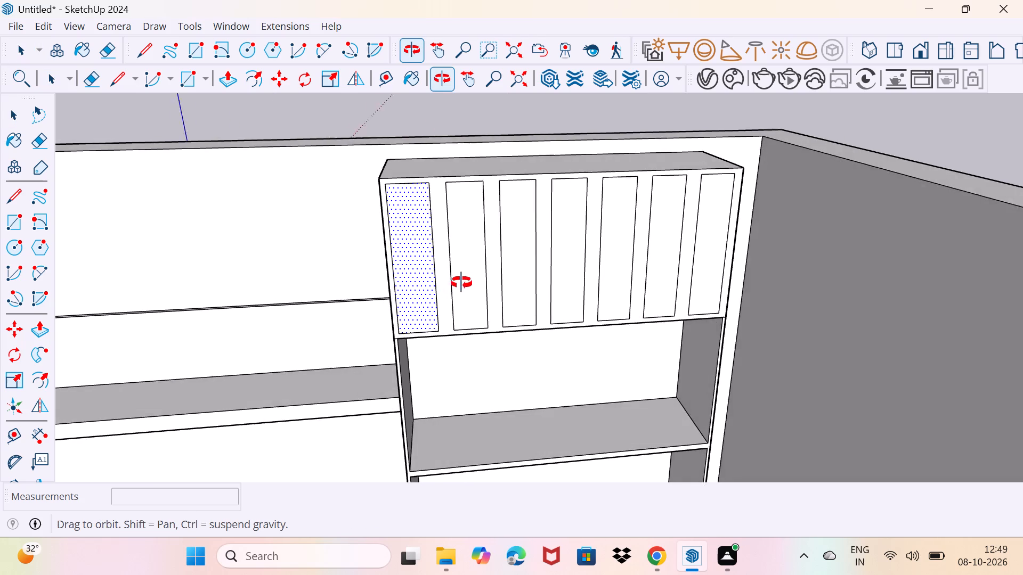
middle_drag(461, 283, 491, 274)
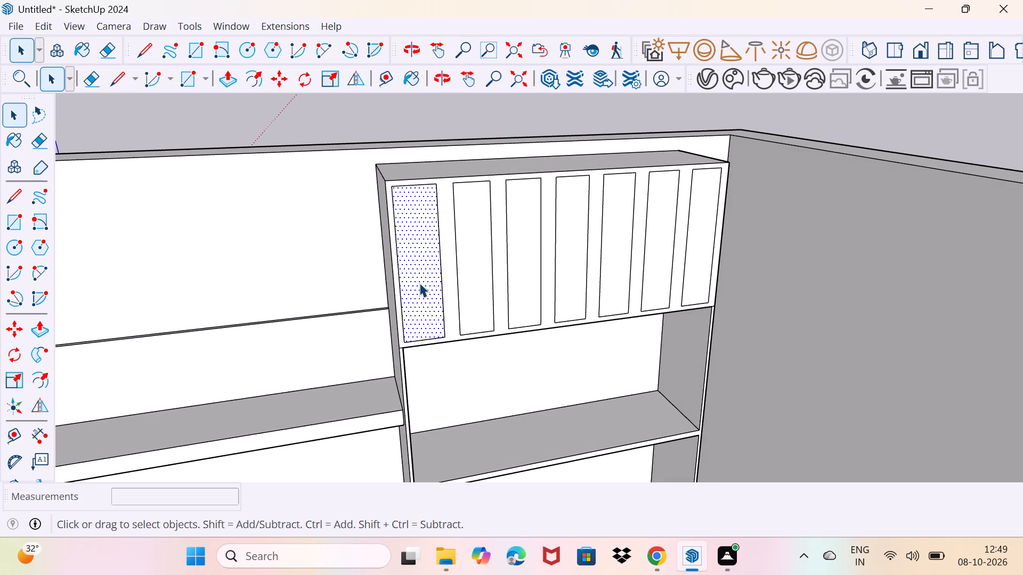
key(p)
click(419, 283)
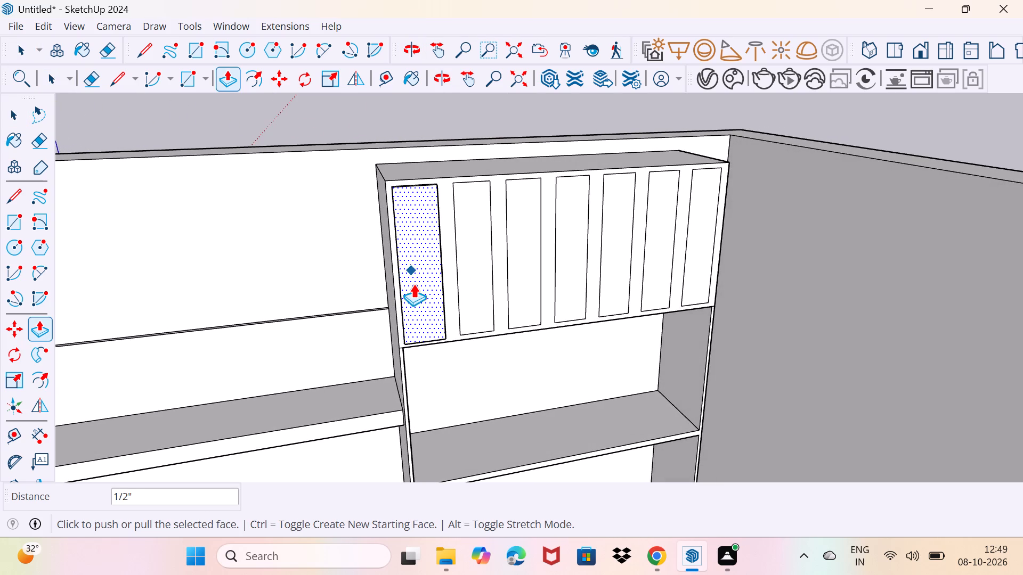
click(416, 287)
drag(418, 289, 405, 261)
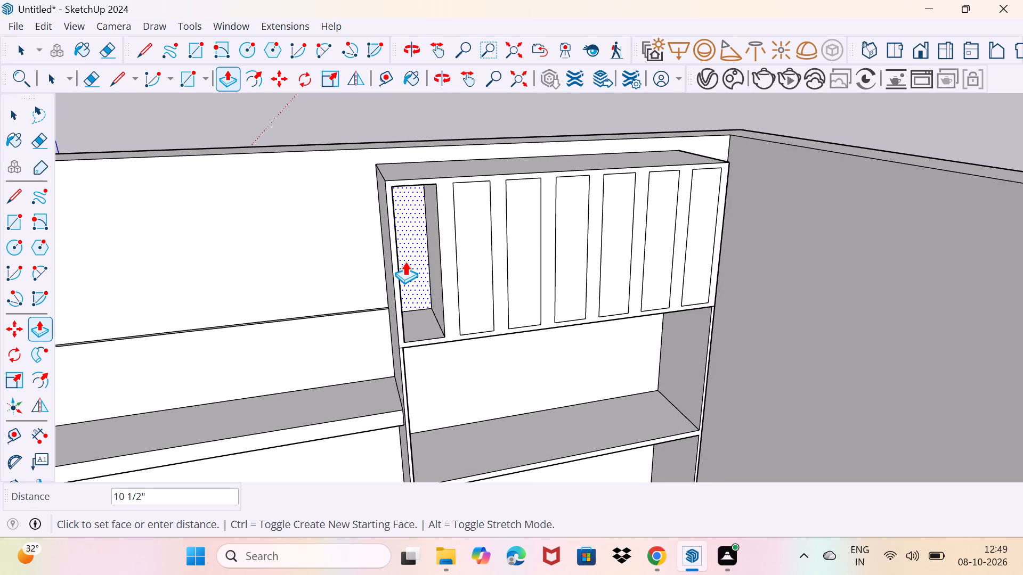
drag(405, 261, 404, 261)
drag(404, 261, 405, 266)
text(1')
key(Return)
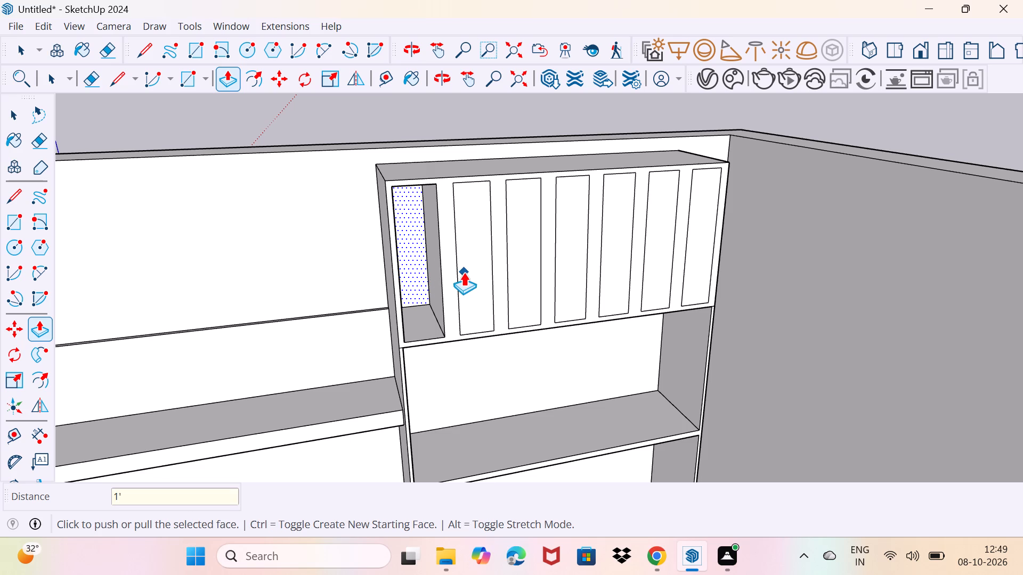
Repeat the 1' inward Push/Pull on the other six inset panels of the tall cabinet's upper front to form open compartments.
click(472, 267)
click(472, 267)
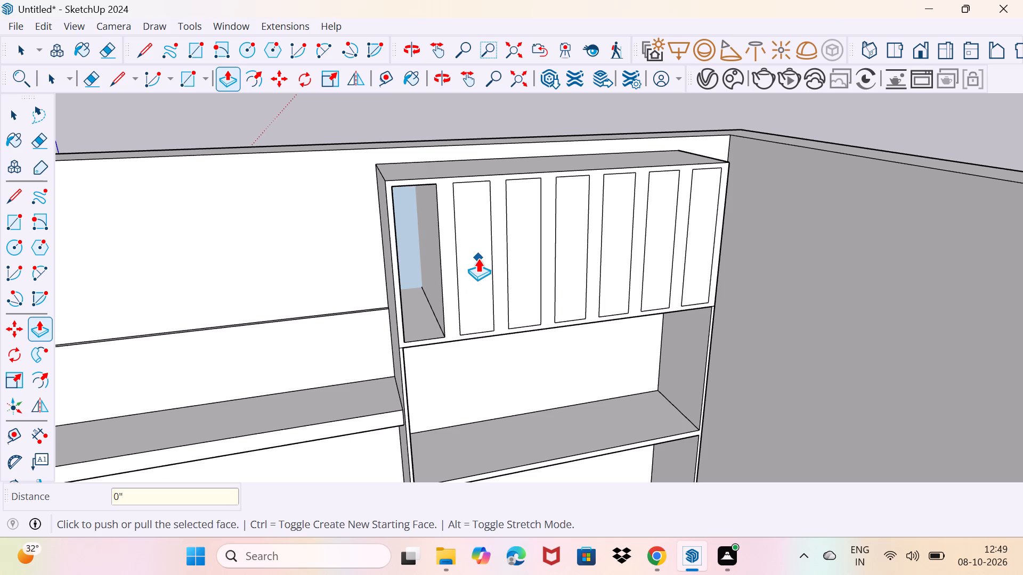
key(ctrl+z)
double_click(472, 258)
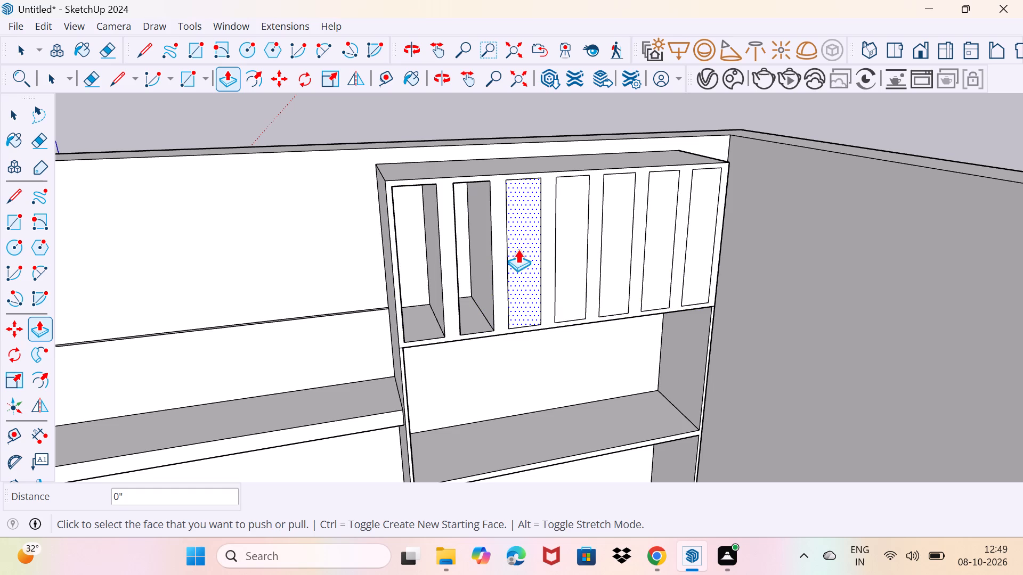
click(518, 249)
click(518, 249)
click(563, 244)
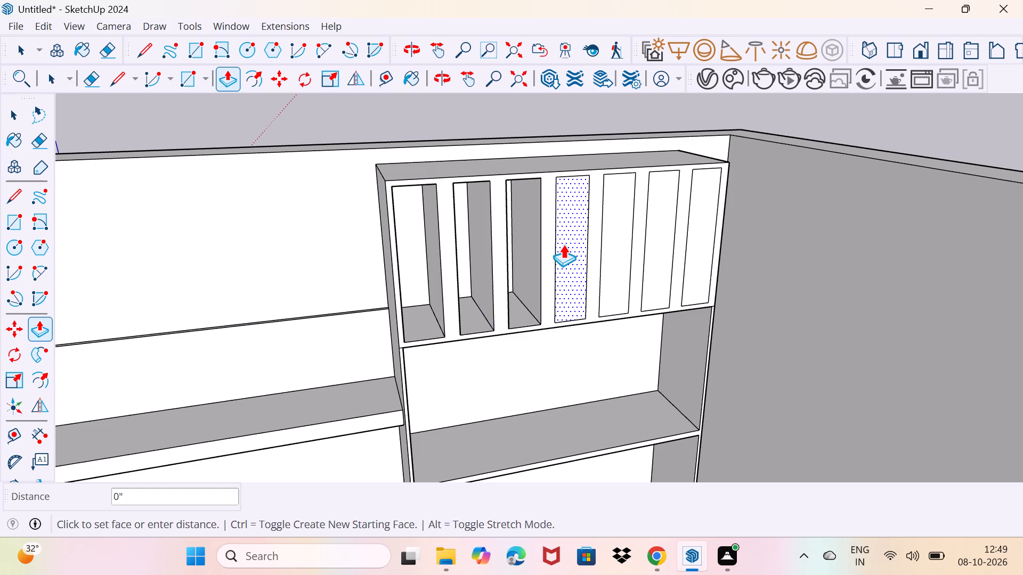
click(563, 244)
double_click(606, 244)
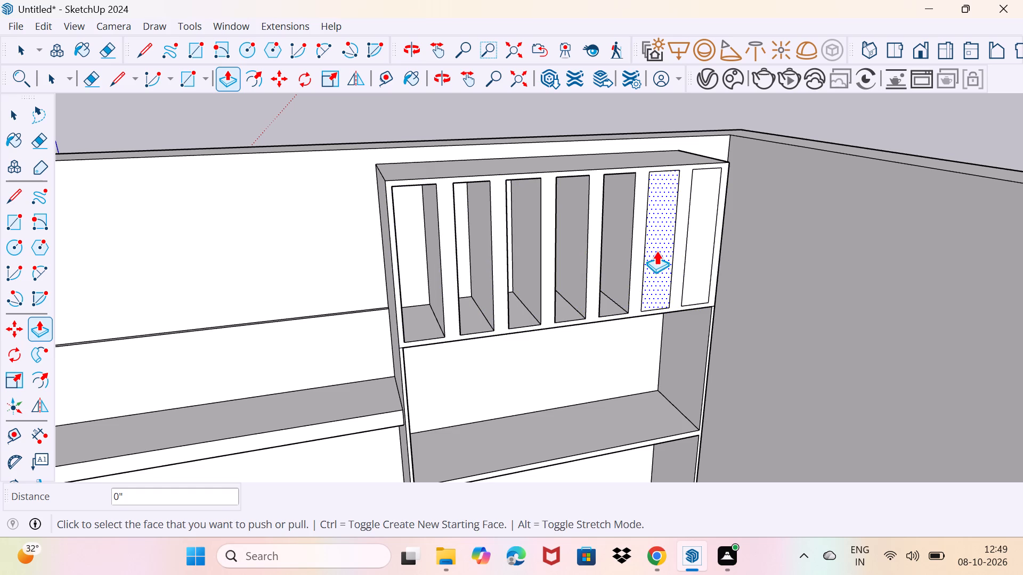
double_click(656, 251)
double_click(700, 249)
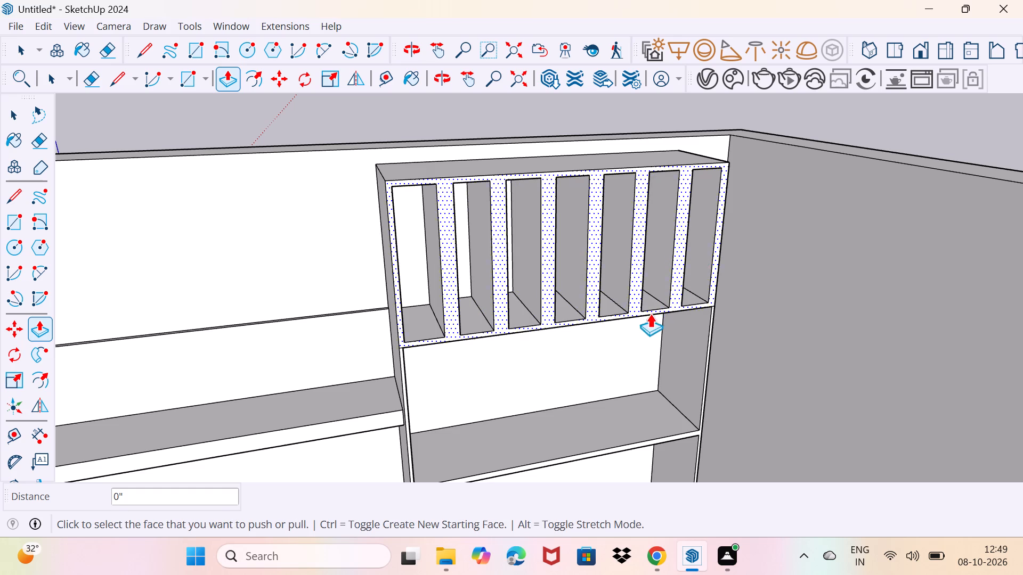
key(space)
Examine the tall cabinet's open upper compartments and the surrounding room from several angles.
scroll(598, 369, down, 4)
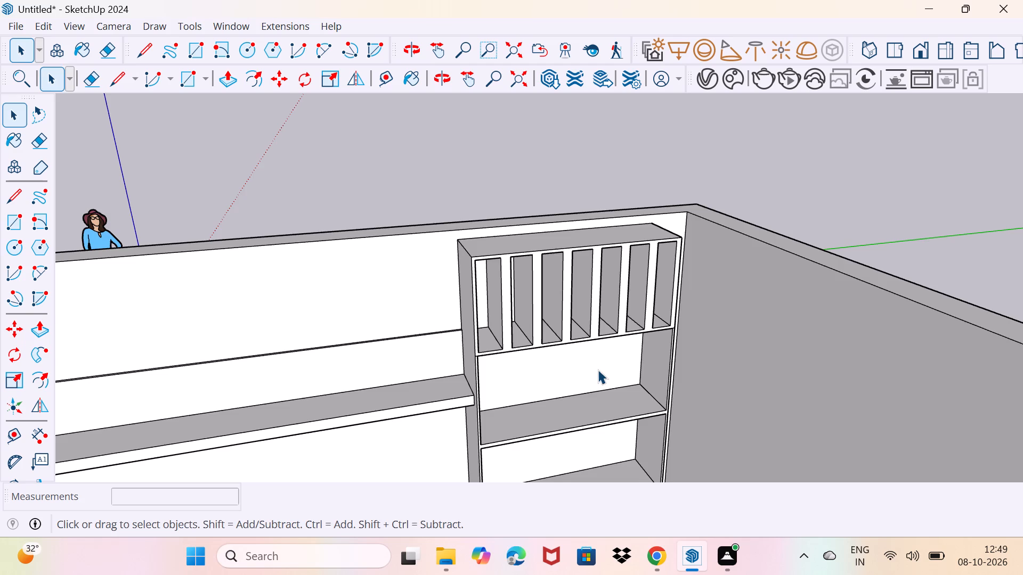
middle_drag(597, 374, 570, 347)
scroll(541, 392, down, 1)
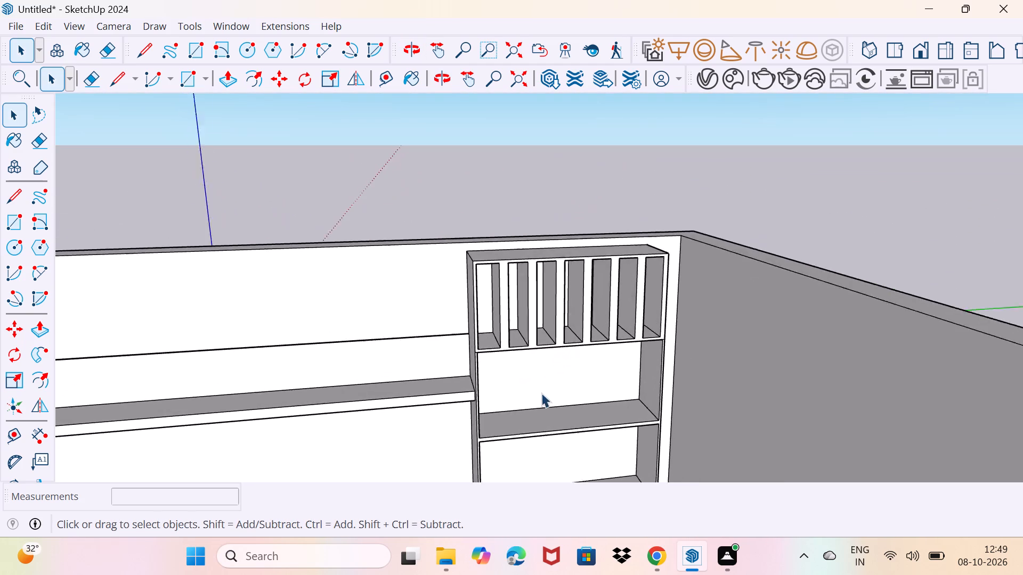
scroll(541, 393, down, 10)
middle_drag(535, 405, 654, 409)
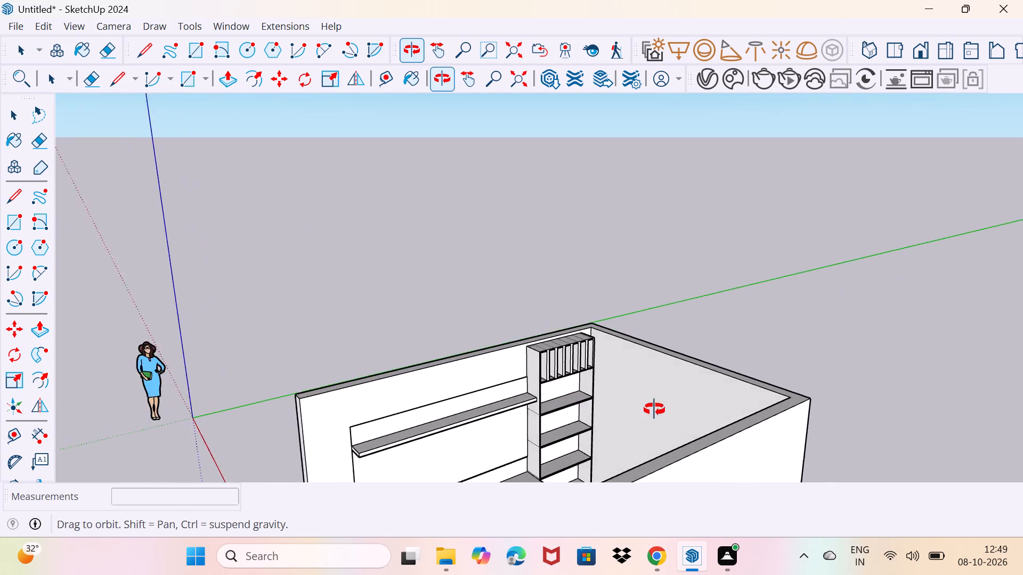
middle_drag(654, 409, 643, 472)
scroll(568, 332, up, 8)
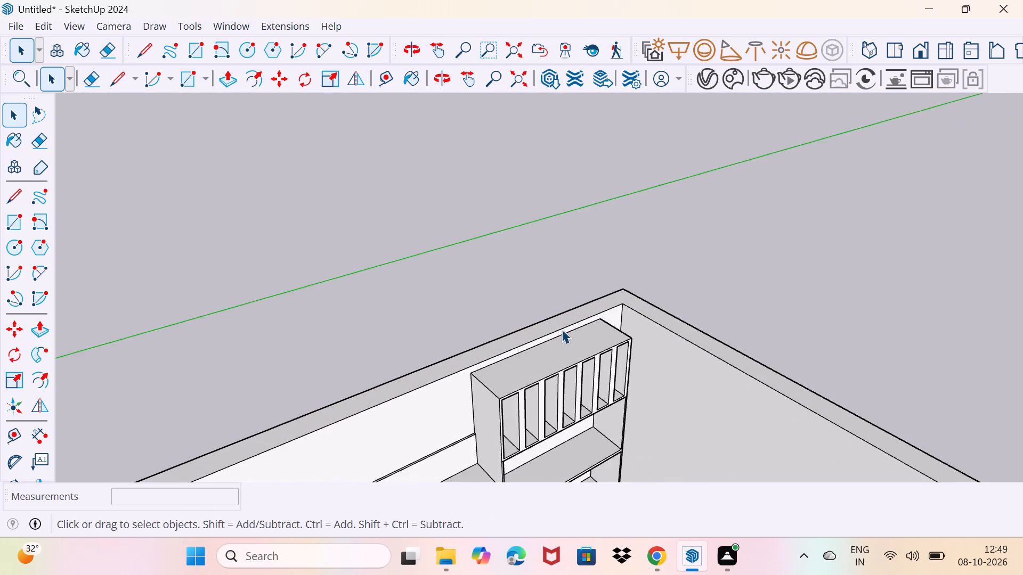
scroll(562, 329, up, 5)
scroll(554, 324, down, 14)
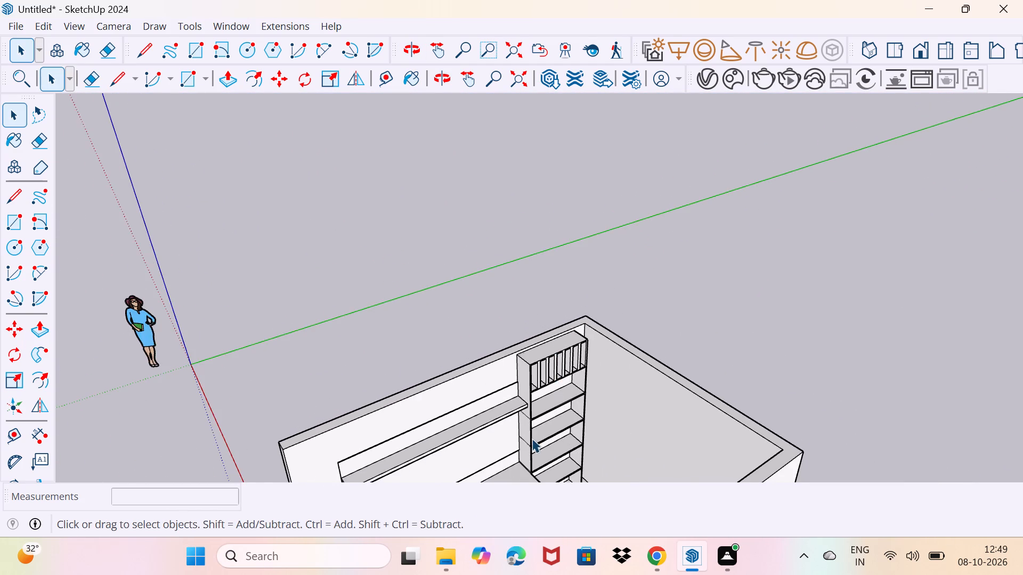
middle_drag(532, 437, 502, 332)
scroll(532, 437, down, 1)
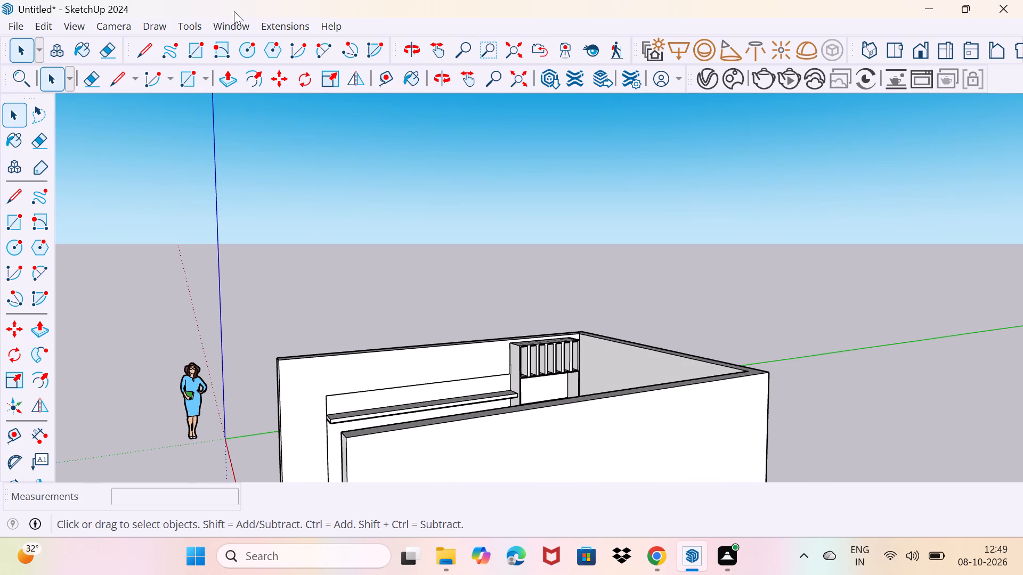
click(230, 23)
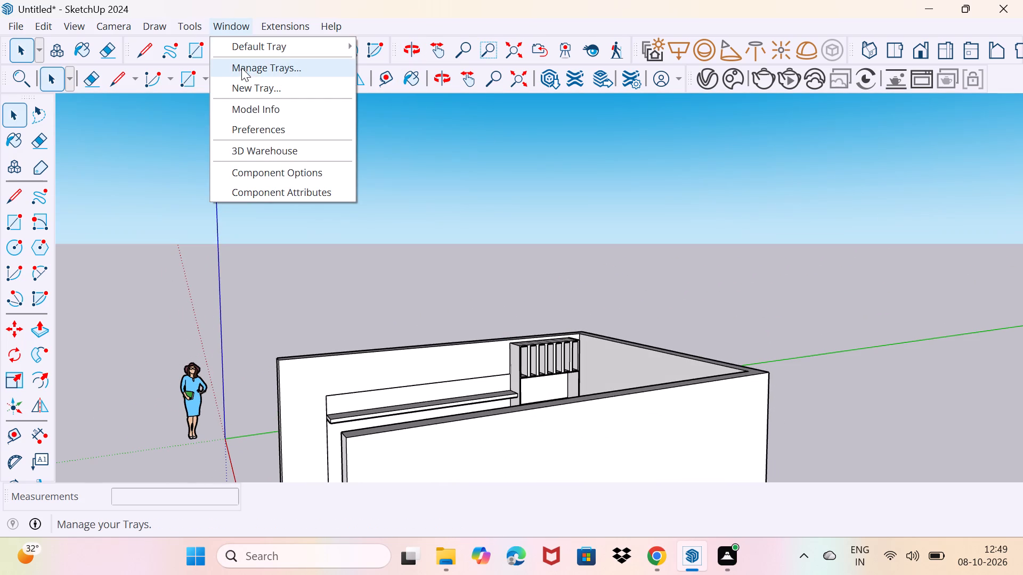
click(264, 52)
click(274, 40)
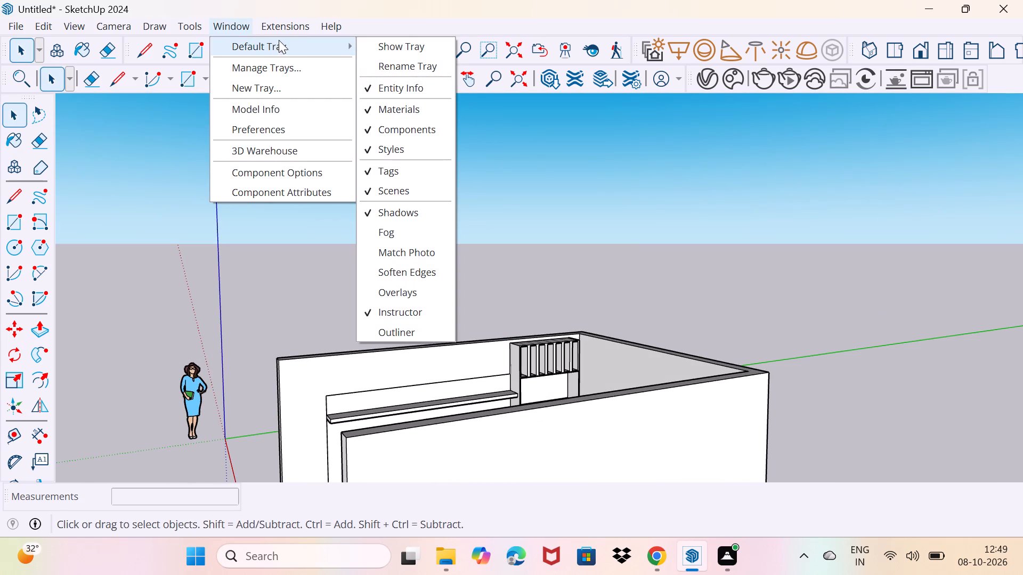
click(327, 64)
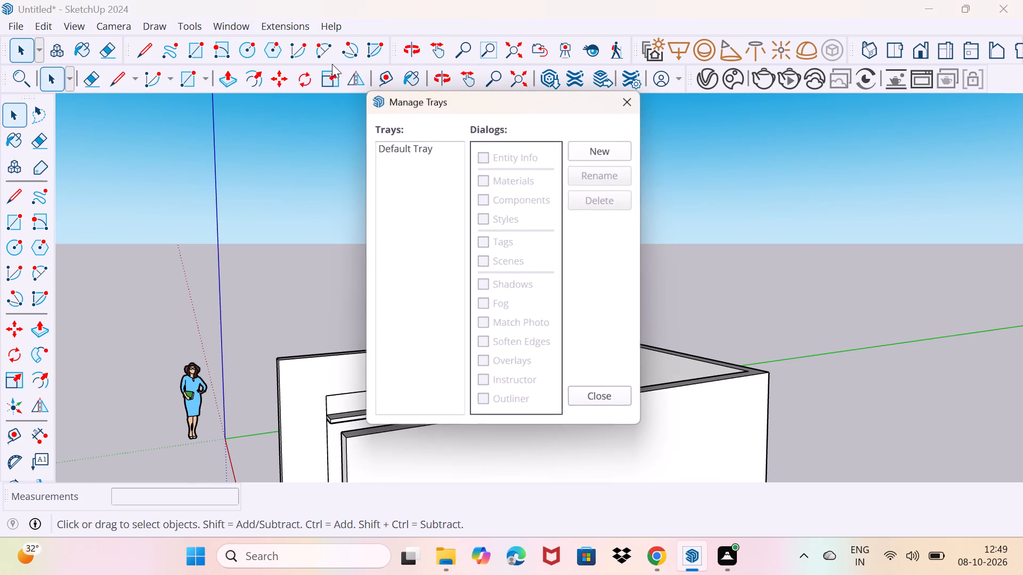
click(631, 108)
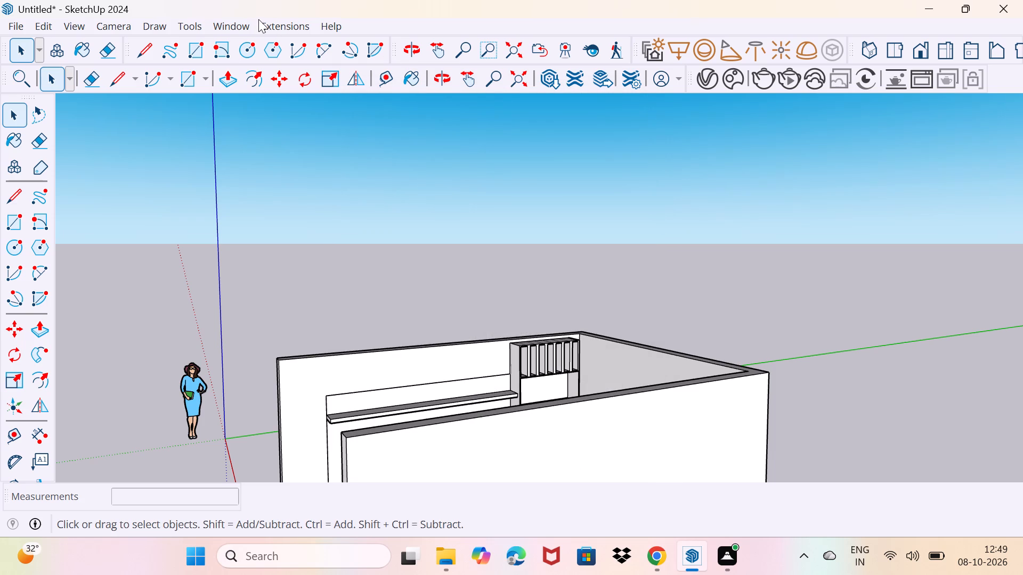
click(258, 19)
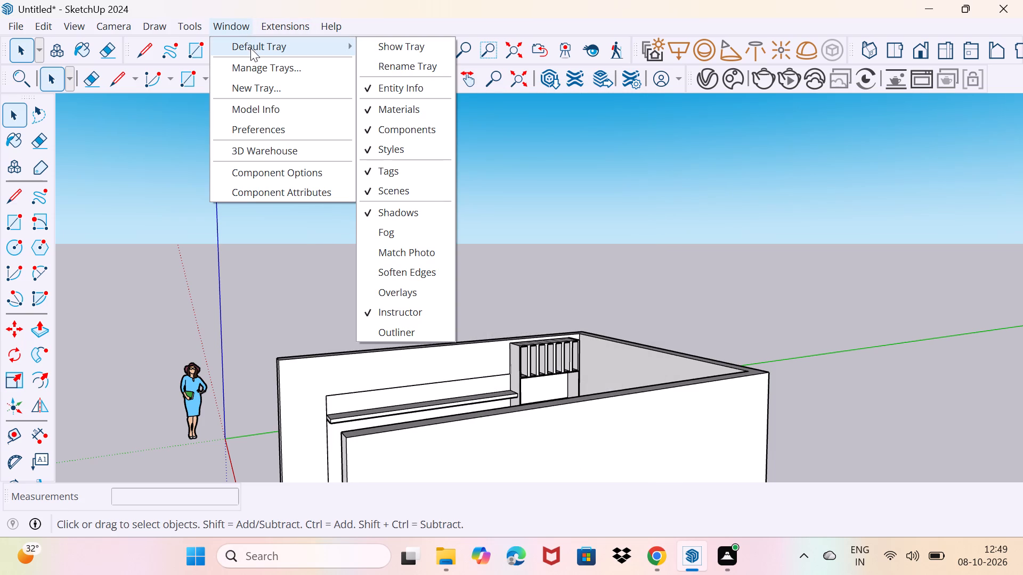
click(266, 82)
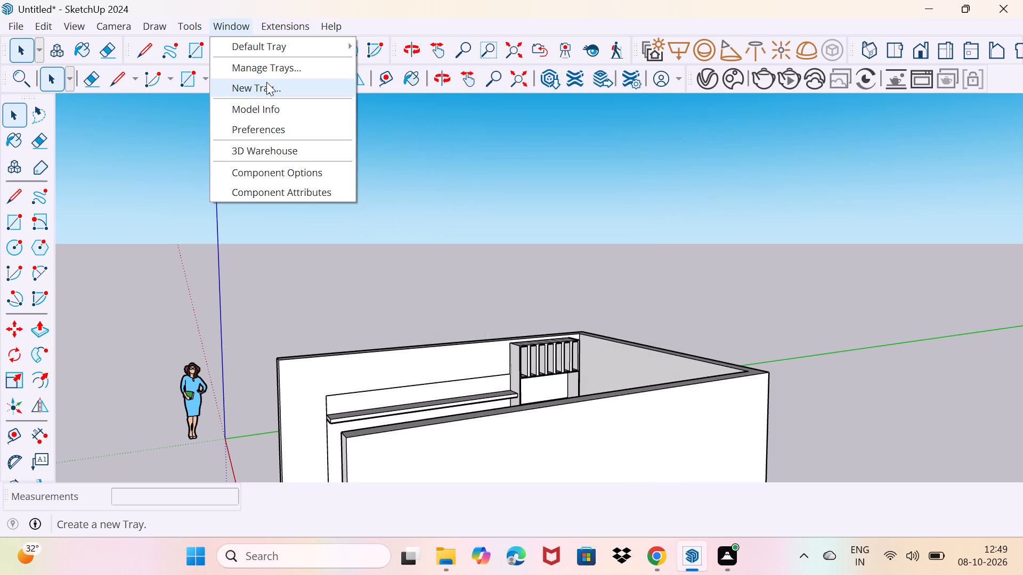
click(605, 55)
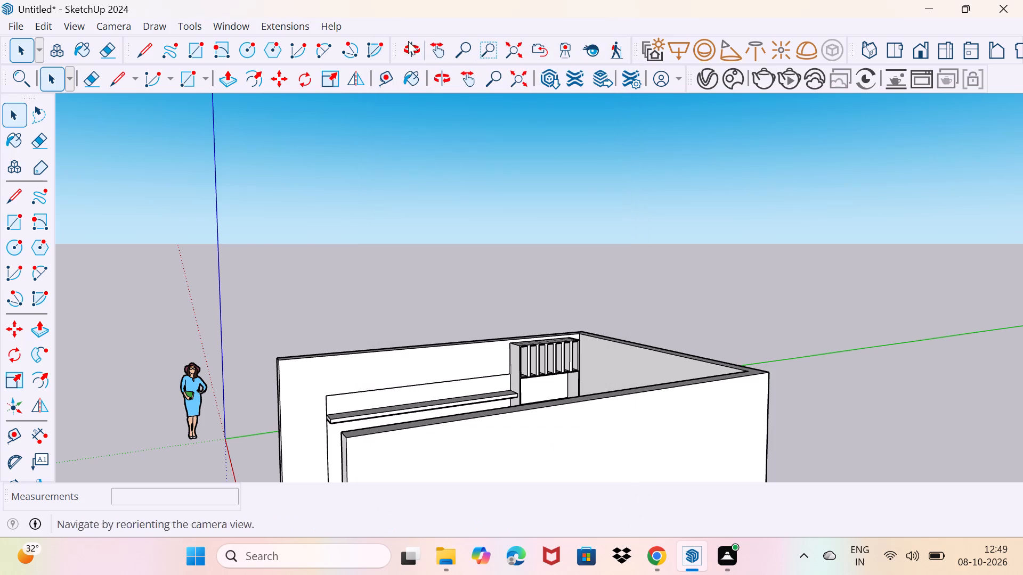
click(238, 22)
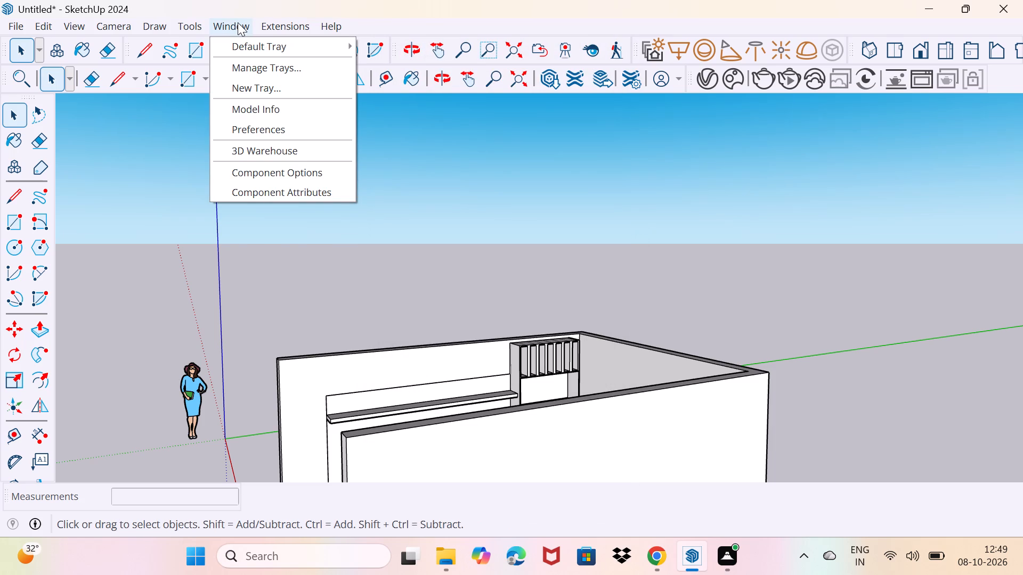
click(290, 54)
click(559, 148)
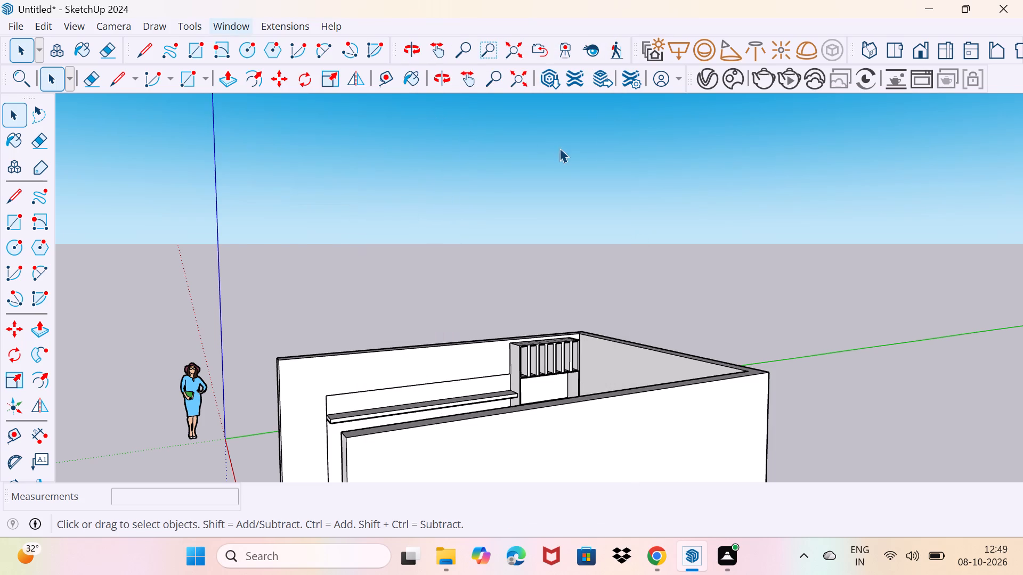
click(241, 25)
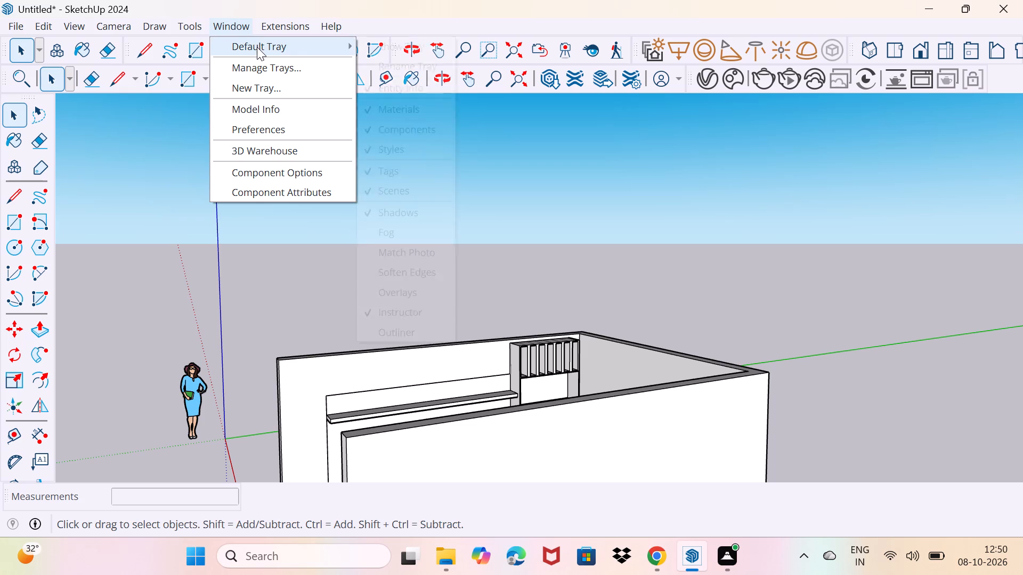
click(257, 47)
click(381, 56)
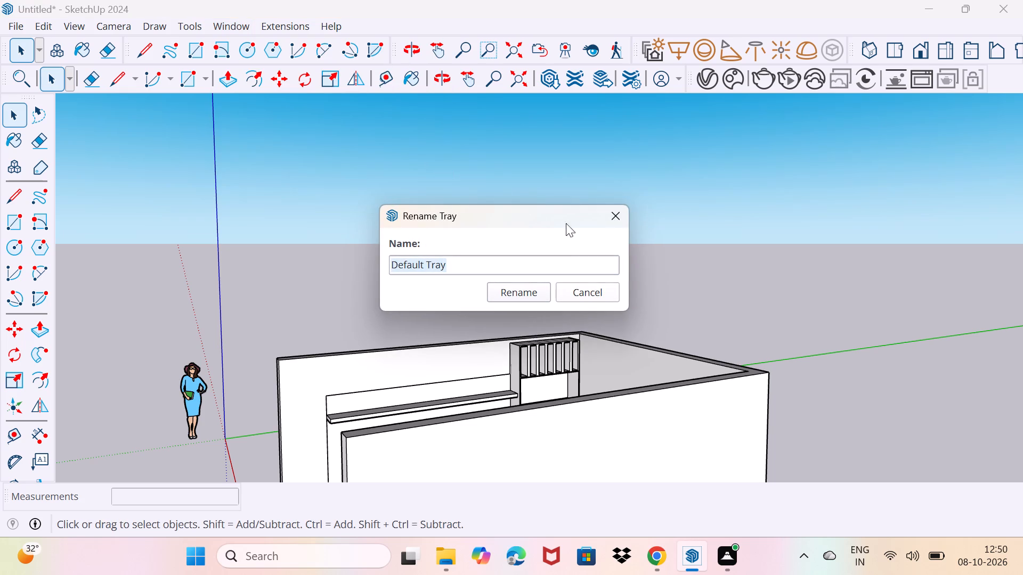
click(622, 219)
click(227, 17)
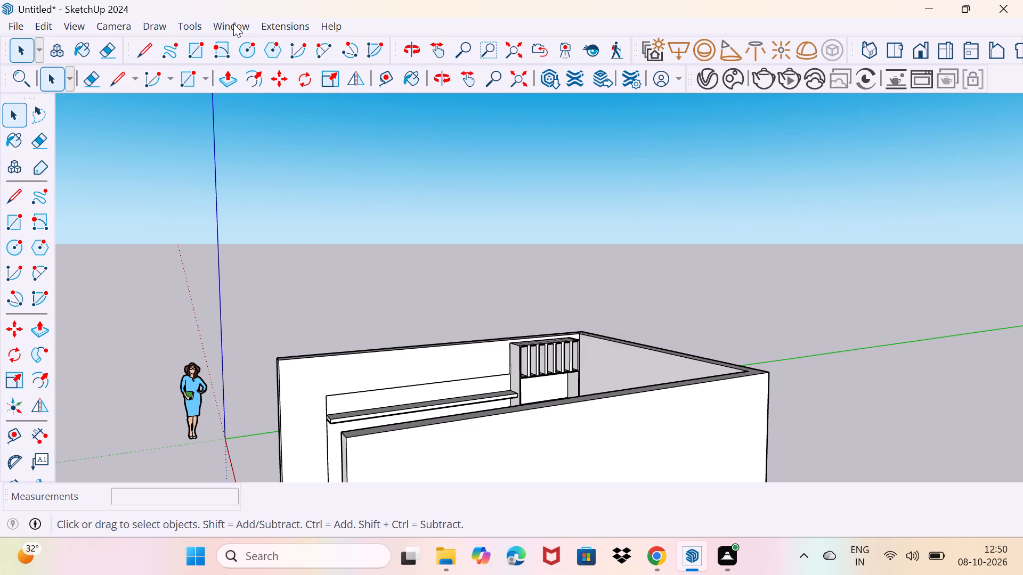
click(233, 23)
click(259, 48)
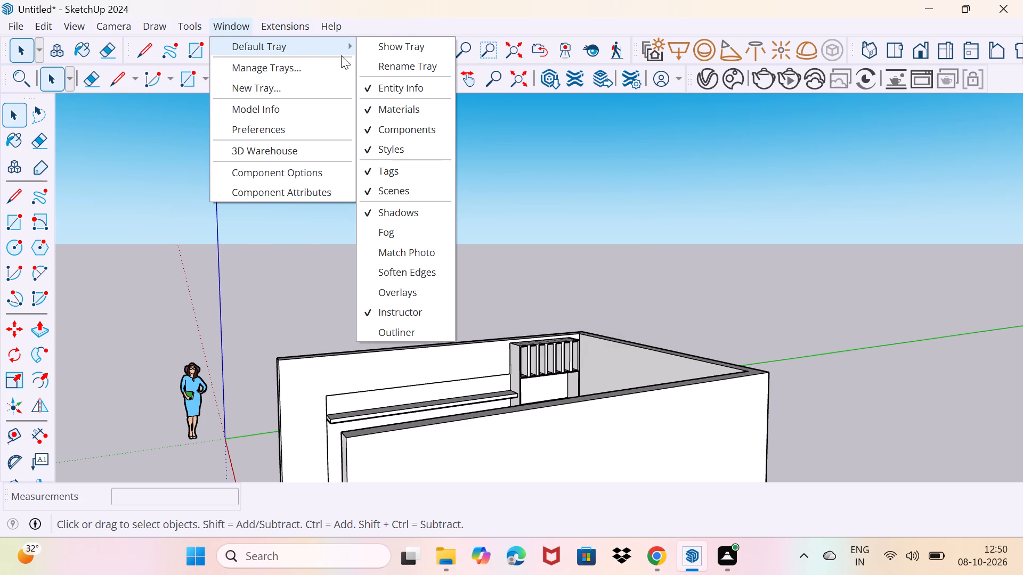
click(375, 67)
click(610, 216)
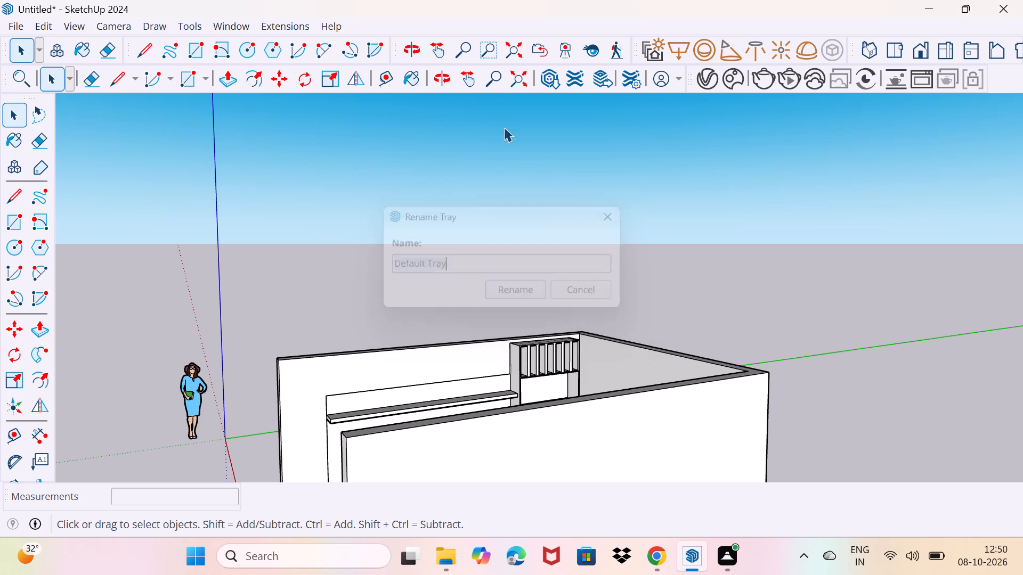
Bring up the Materials browser in the Default Tray.
click(225, 25)
click(256, 53)
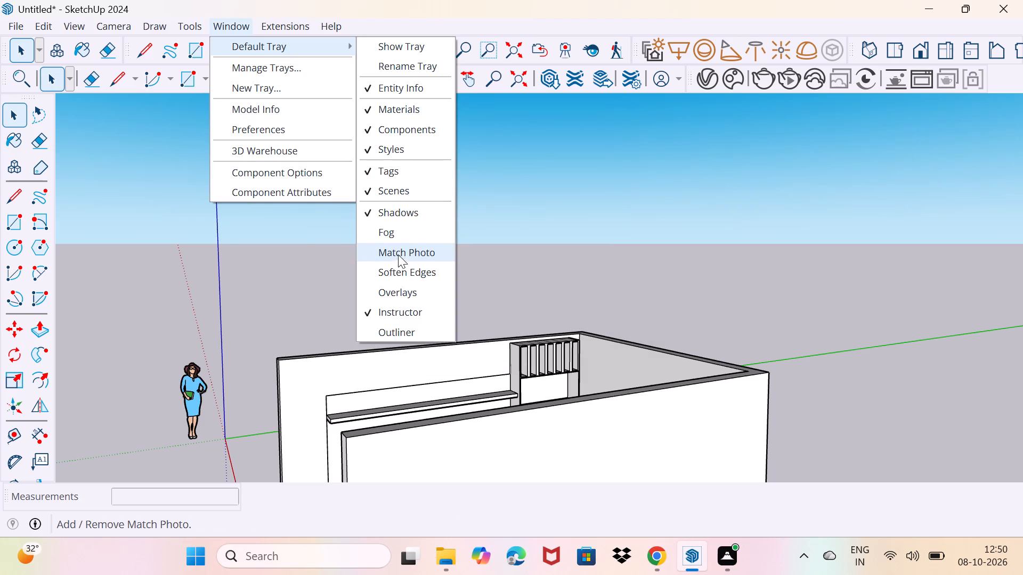
click(407, 111)
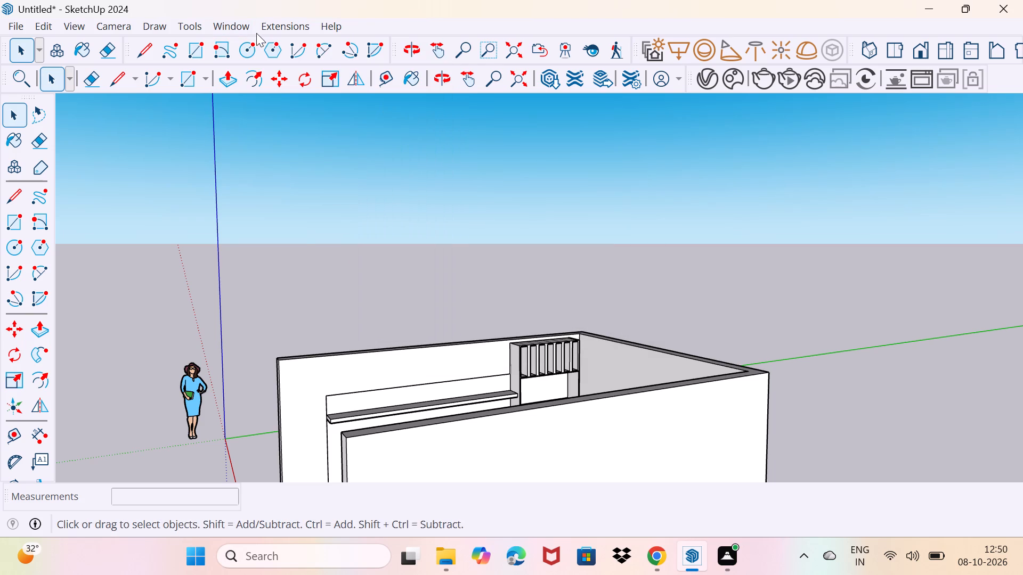
click(235, 33)
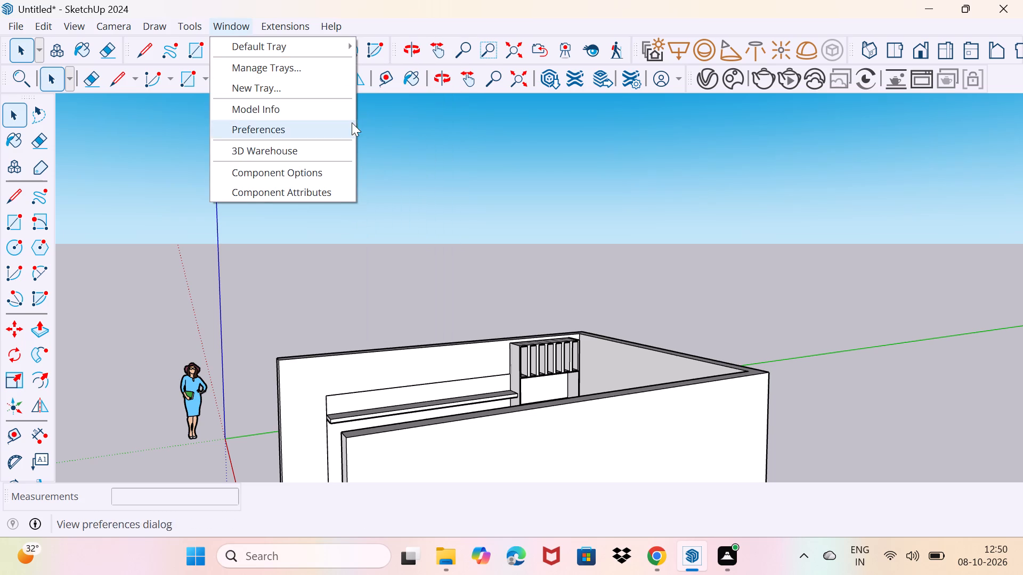
click(312, 46)
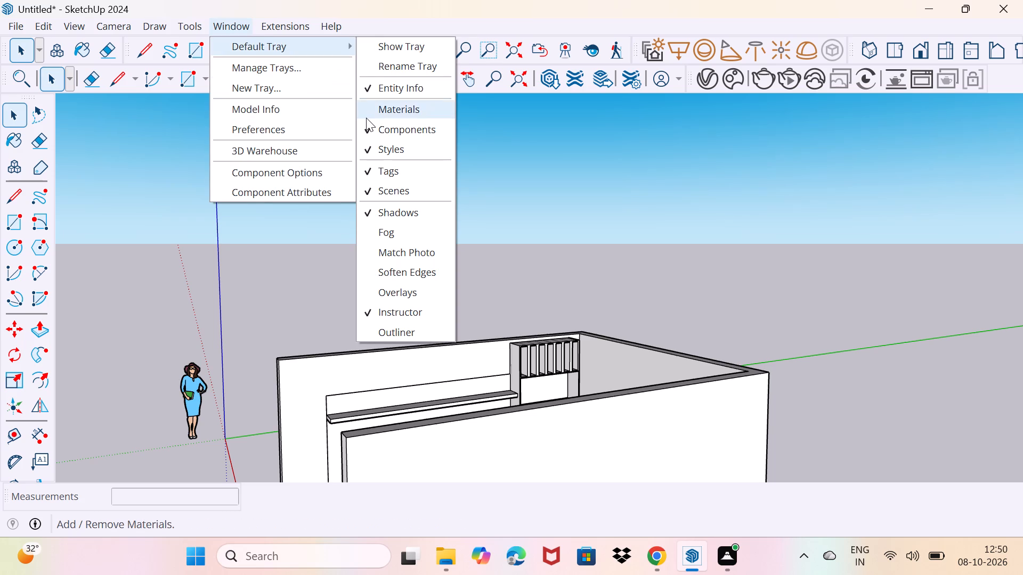
click(366, 118)
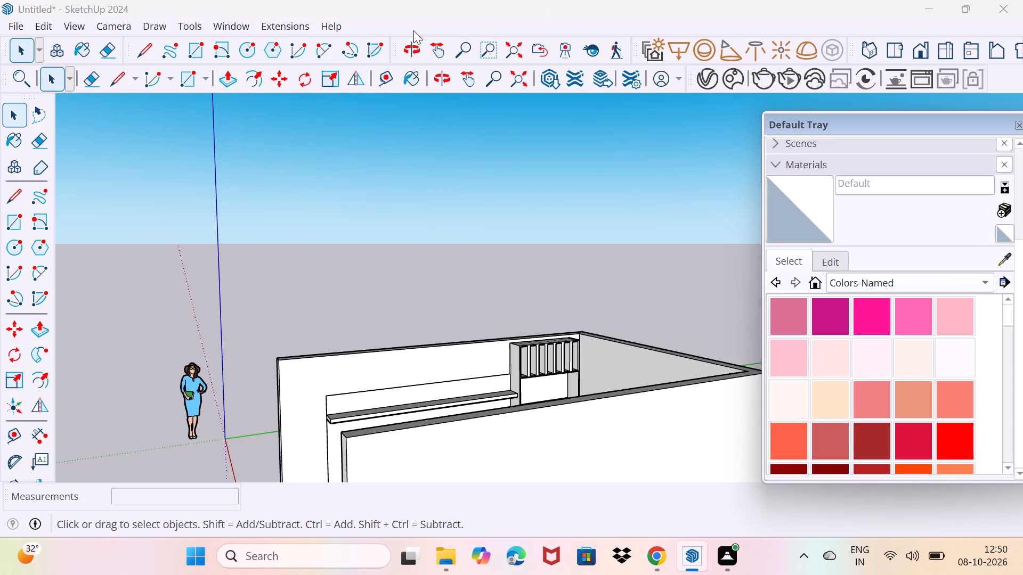
Paint the legged box unit's front, end and top faces with 0043_SaddleBrown from Colors-Named.
scroll(778, 390, down, 4)
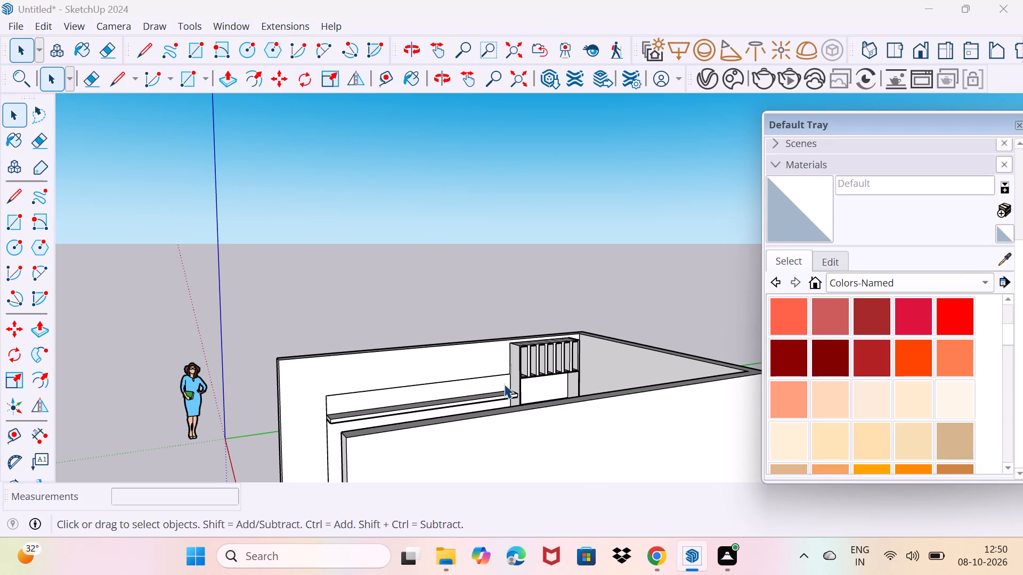
middle_drag(499, 372, 579, 384)
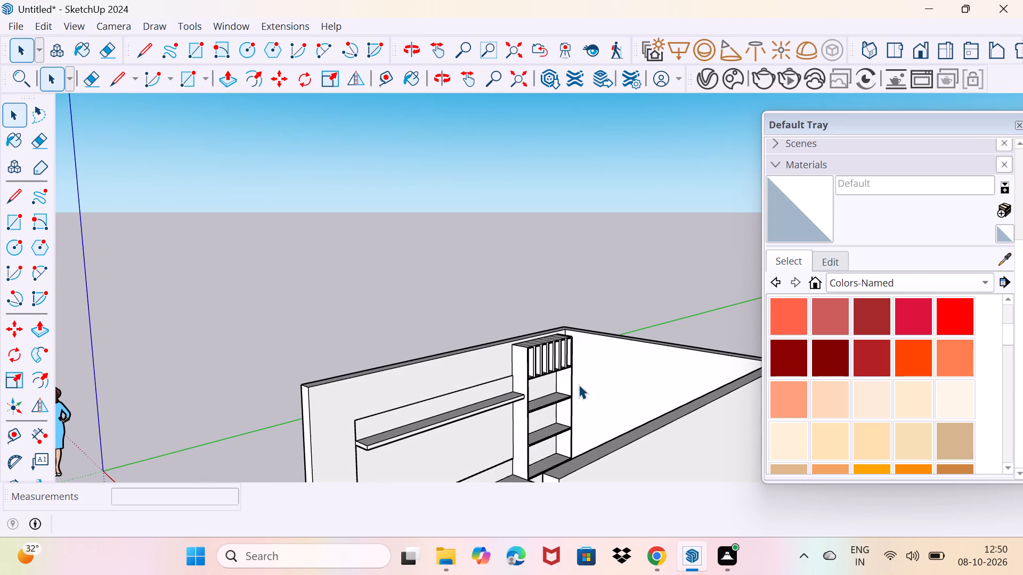
scroll(869, 409, down, 4)
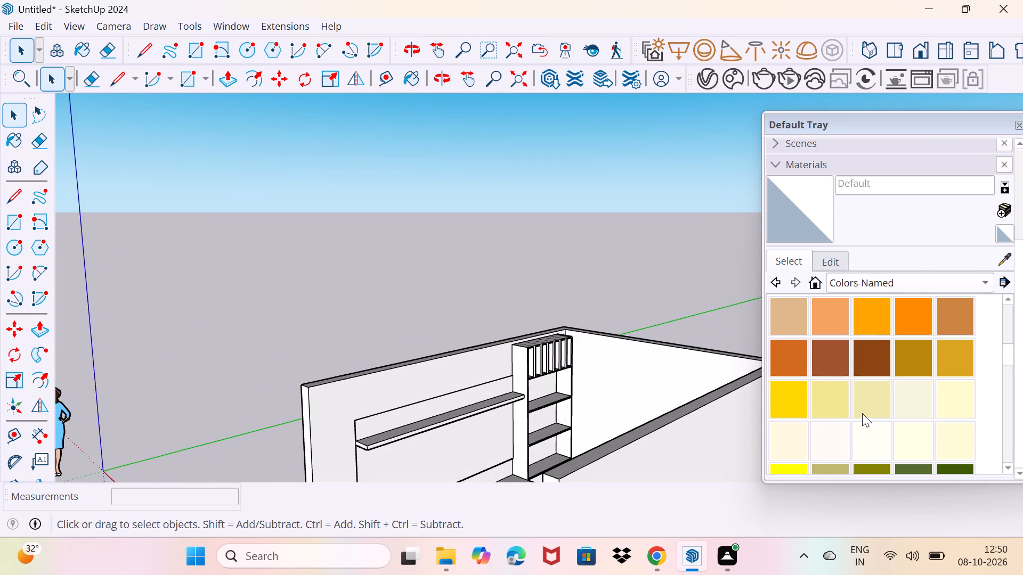
scroll(860, 413, down, 1)
click(876, 316)
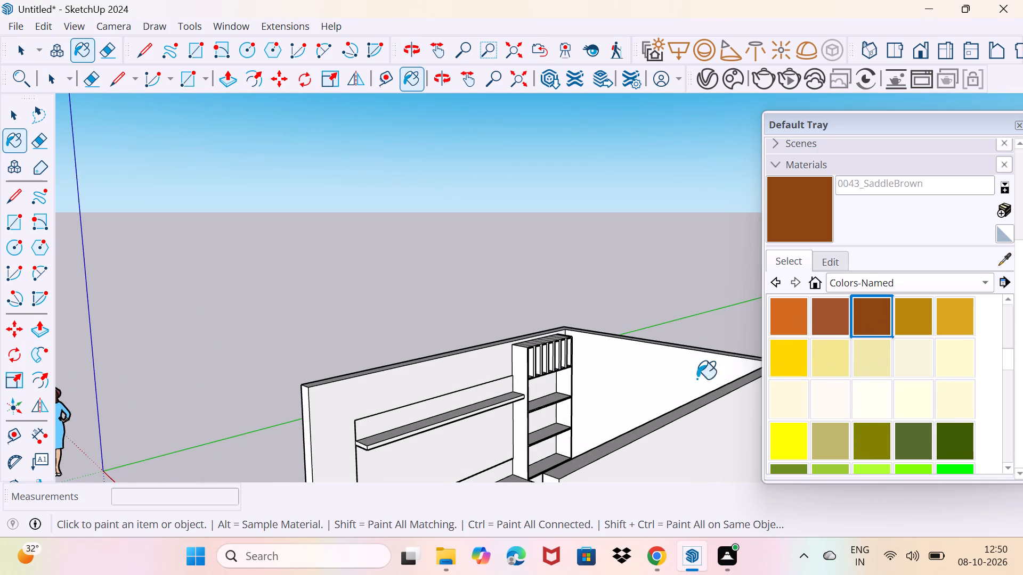
middle_drag(684, 382, 738, 258)
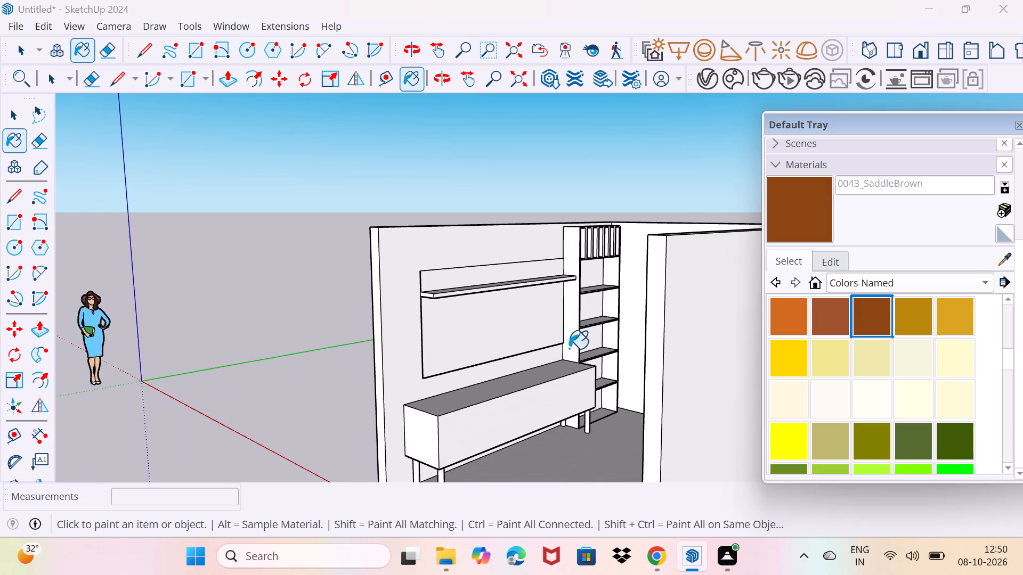
click(508, 426)
middle_drag(505, 433, 592, 408)
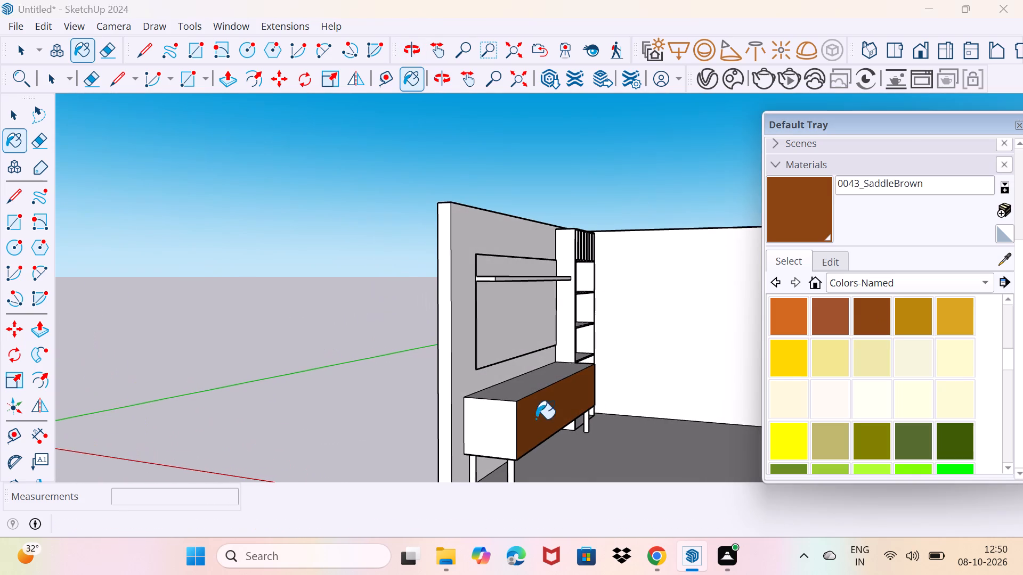
click(483, 428)
click(523, 384)
Paint the wall panel above and below its shelf, plus the shelf's end, front, underside and top, in 0043_SaddleBrown.
click(491, 335)
scroll(480, 316, up, 7)
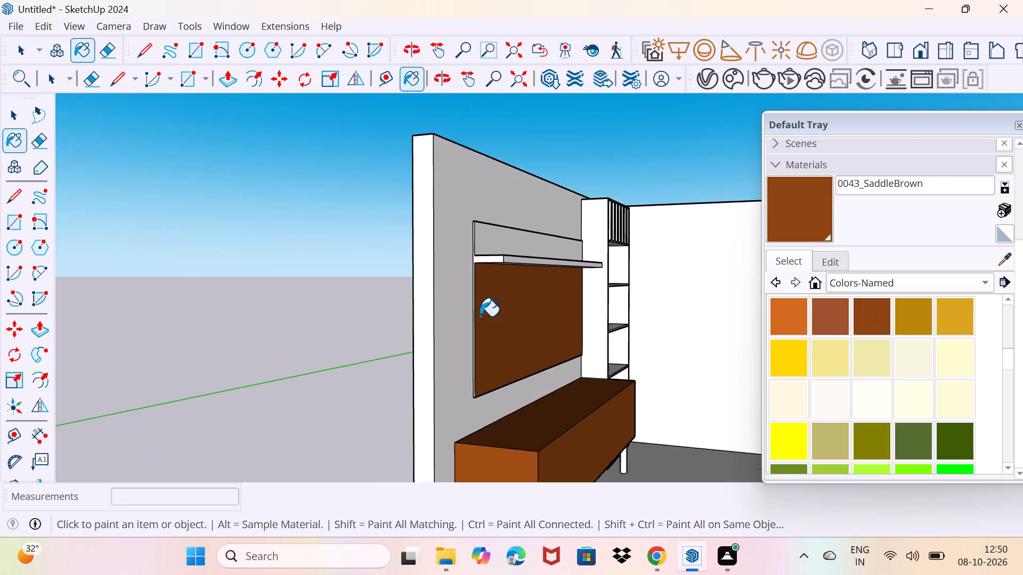
scroll(480, 316, up, 3)
click(508, 206)
click(545, 211)
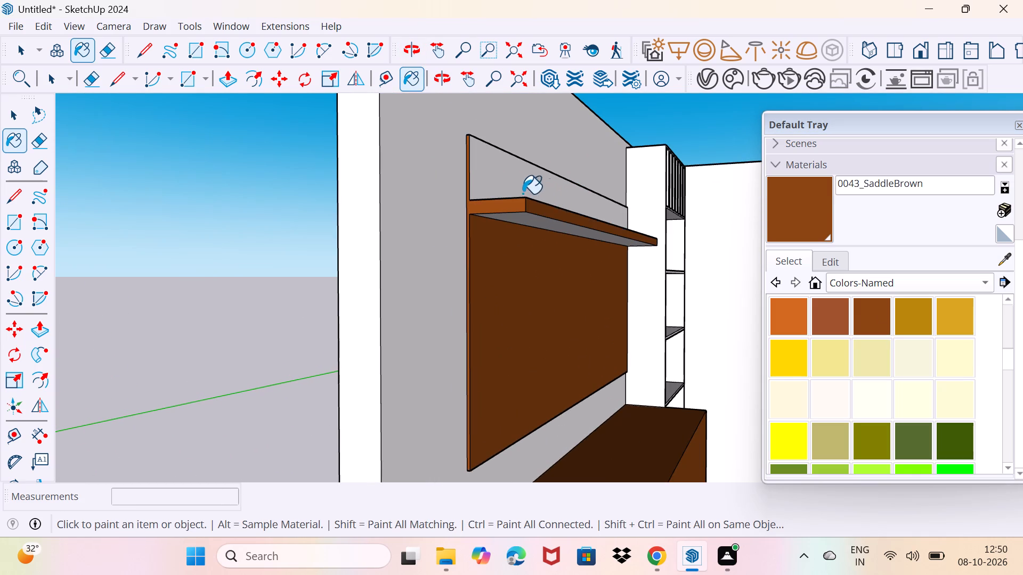
click(520, 192)
middle_drag(521, 232, 515, 204)
click(537, 186)
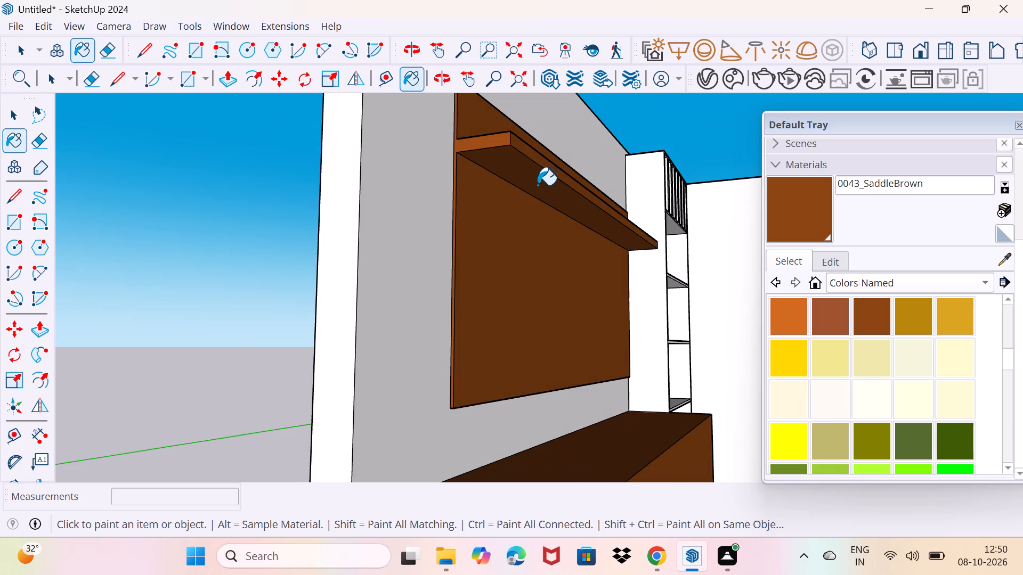
middle_drag(554, 171, 501, 368)
click(520, 374)
Paint the thin top edge of the shelved wall panel with 0043_SaddleBrown.
scroll(491, 349, up, 2)
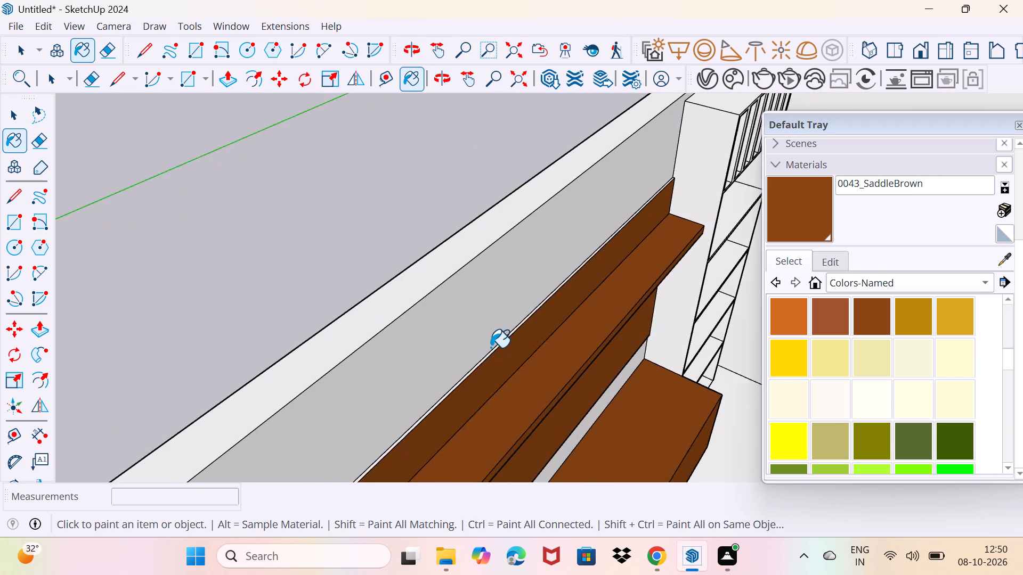
scroll(491, 348, up, 6)
middle_drag(488, 352, 513, 365)
scroll(515, 363, up, 4)
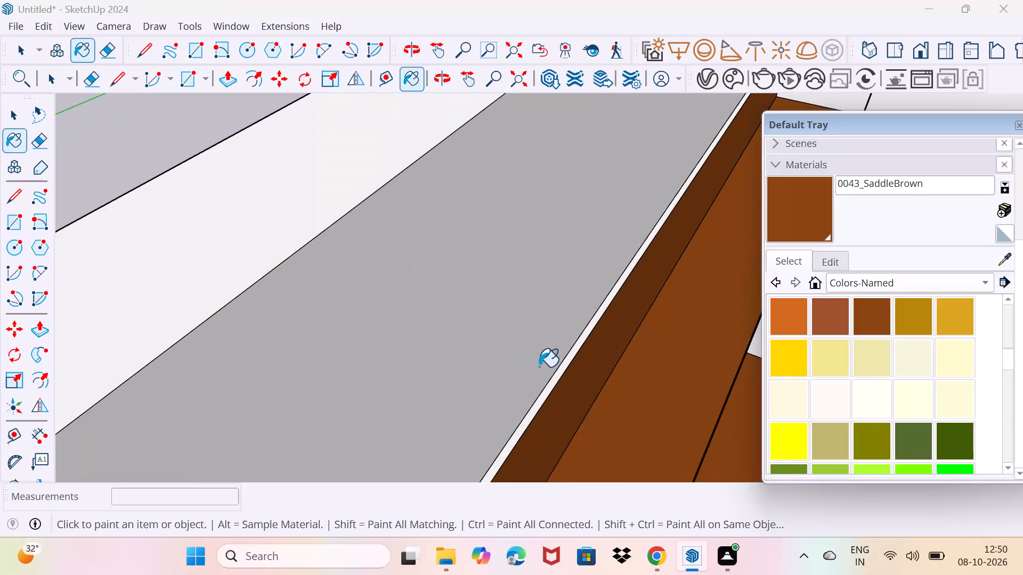
click(555, 375)
scroll(591, 374, down, 1)
scroll(566, 366, up, 5)
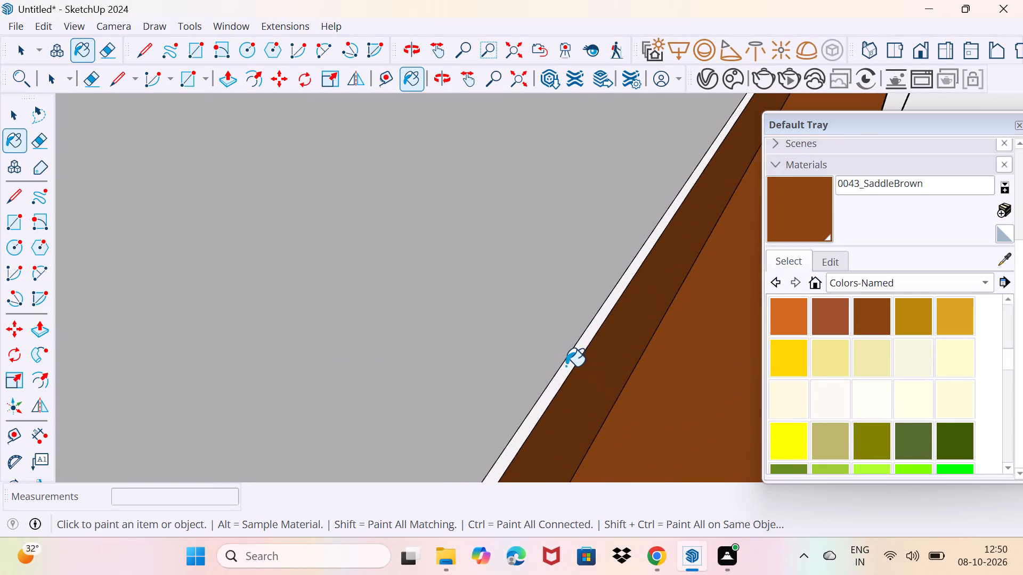
click(573, 362)
scroll(574, 362, down, 19)
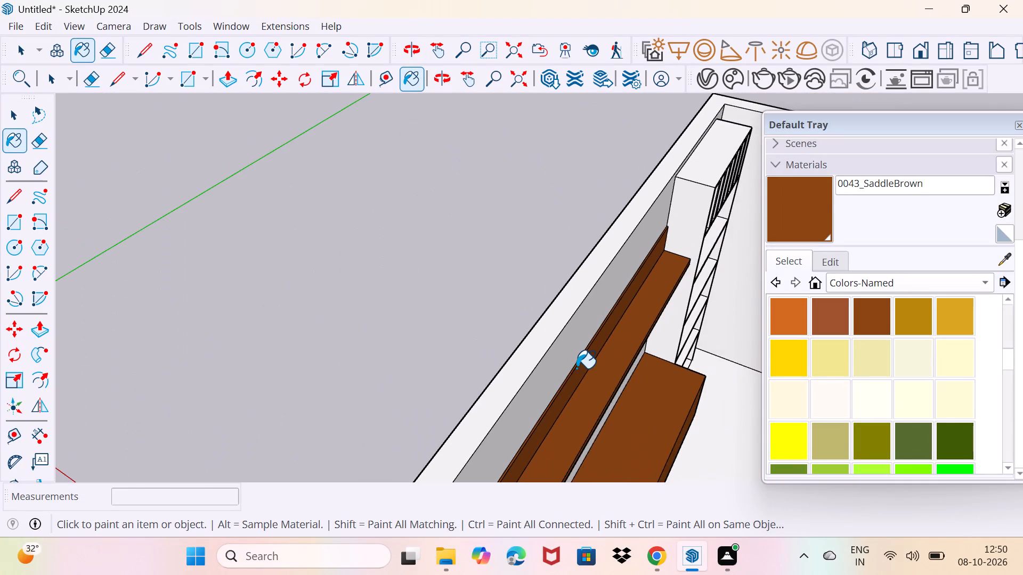
Paint the tall cabinet's side facing the wall panel, its top, and the slotted front frame in 0043_SaddleBrown.
middle_drag(580, 383, 358, 311)
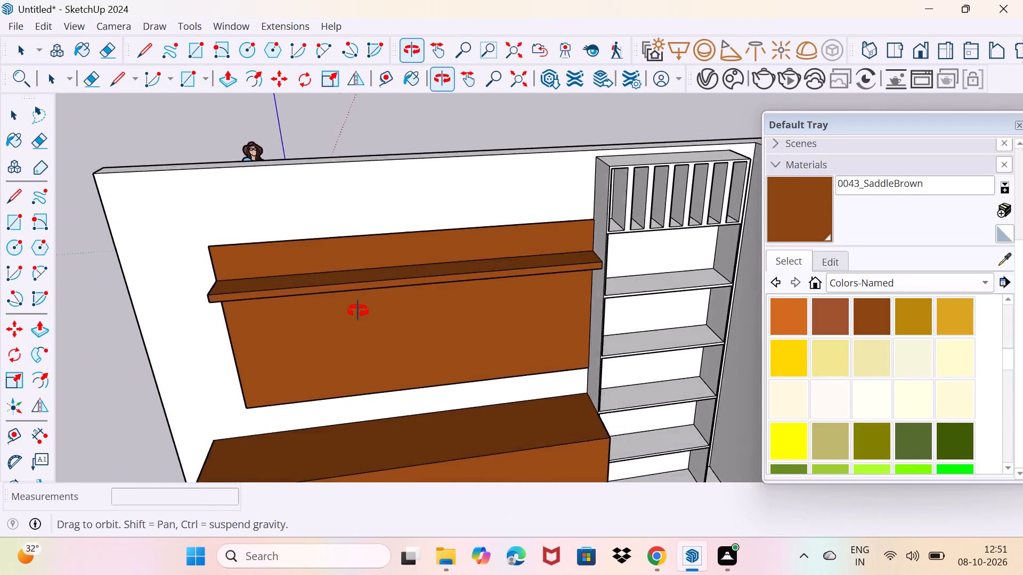
middle_drag(358, 311, 451, 316)
click(642, 222)
click(669, 170)
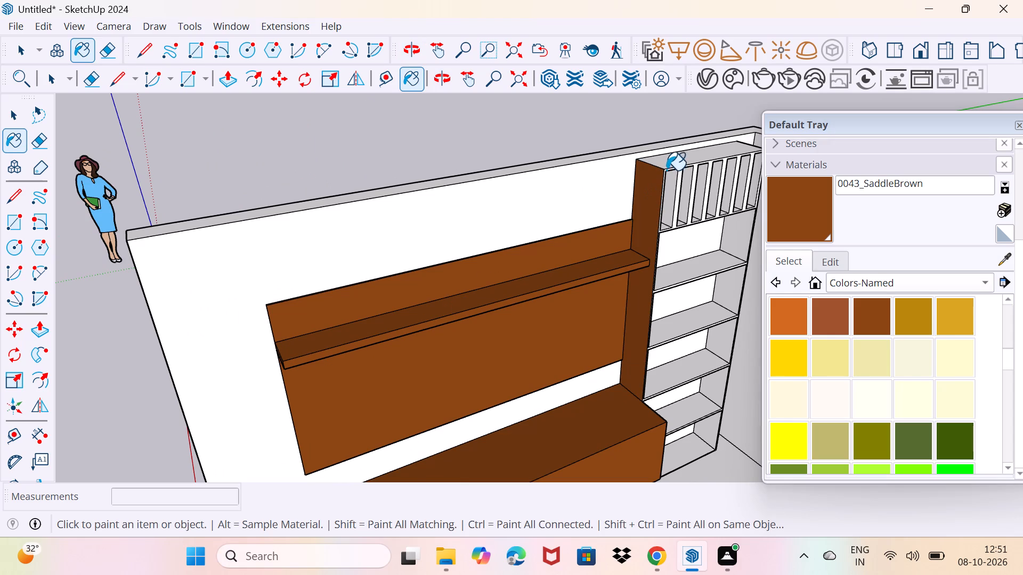
click(665, 166)
scroll(660, 171, up, 5)
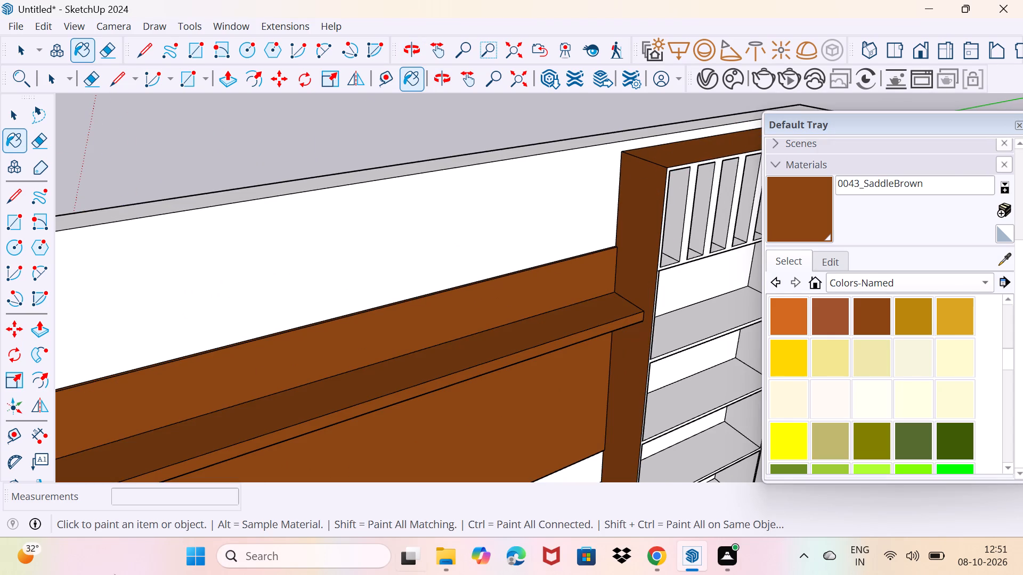
scroll(677, 183, up, 4)
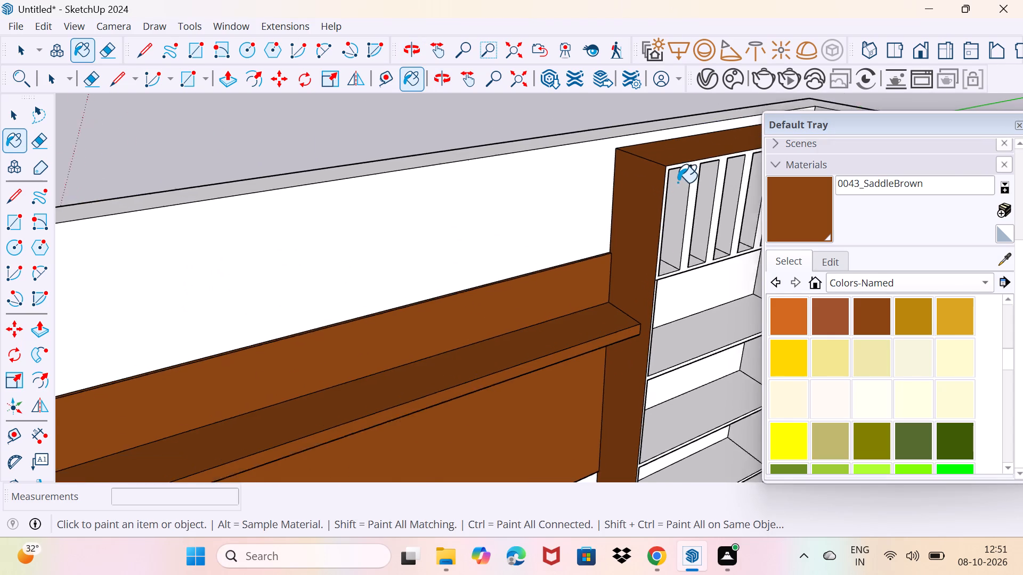
scroll(678, 183, up, 1)
click(702, 166)
Paint the inside faces of the cabinet's first vertical slot, nearest the wall panel, plus the second slot's near side, in 0043_SaddleBrown.
middle_drag(697, 218, 654, 232)
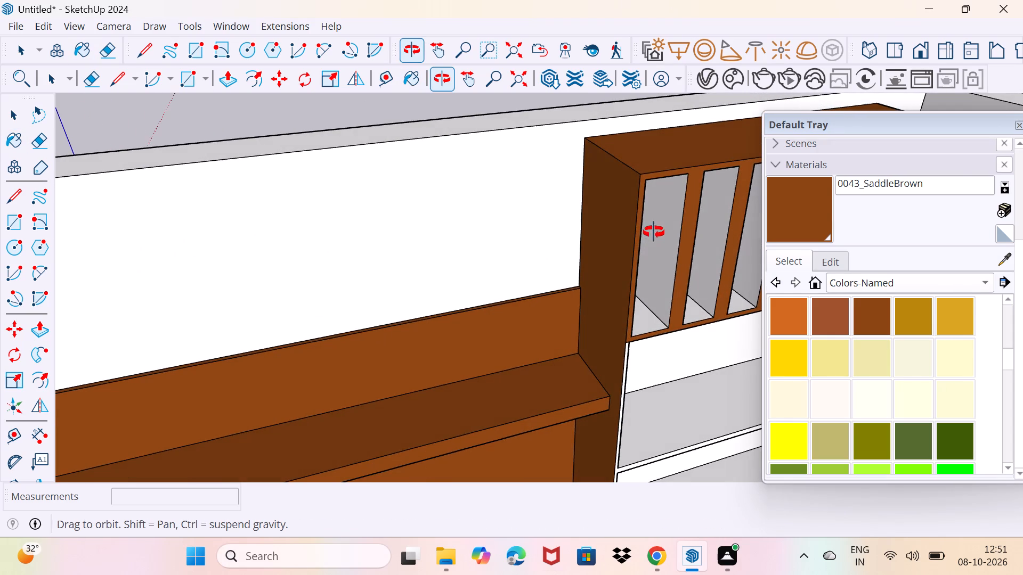
middle_drag(654, 232, 363, 210)
click(336, 231)
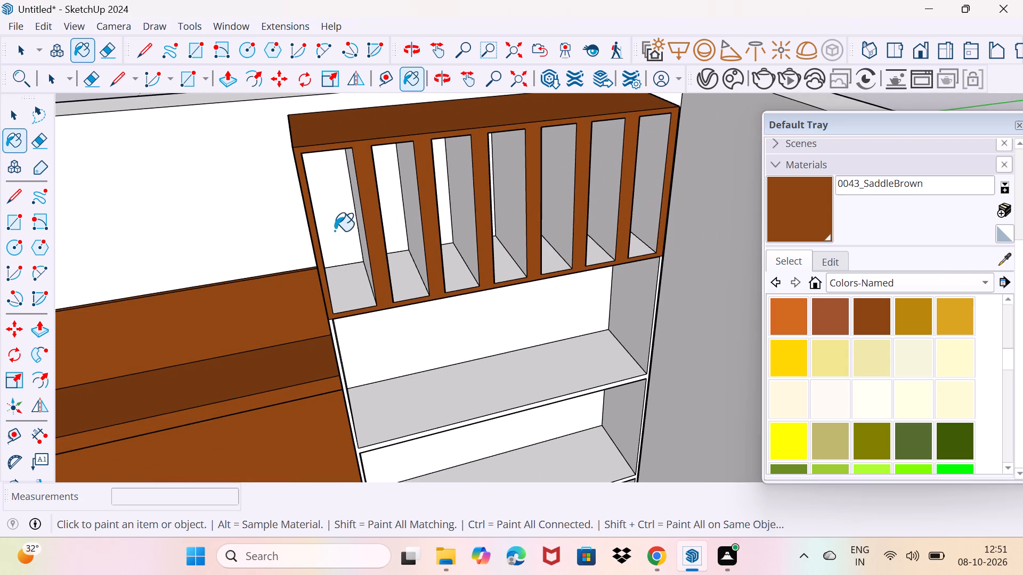
middle_drag(337, 235, 253, 254)
click(399, 203)
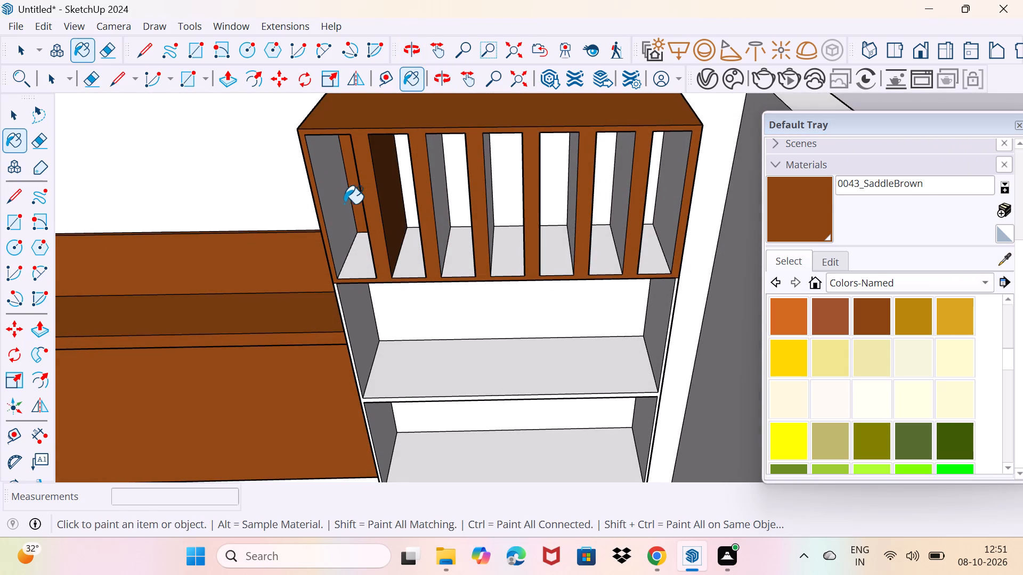
click(343, 203)
click(360, 256)
middle_drag(392, 252, 451, 162)
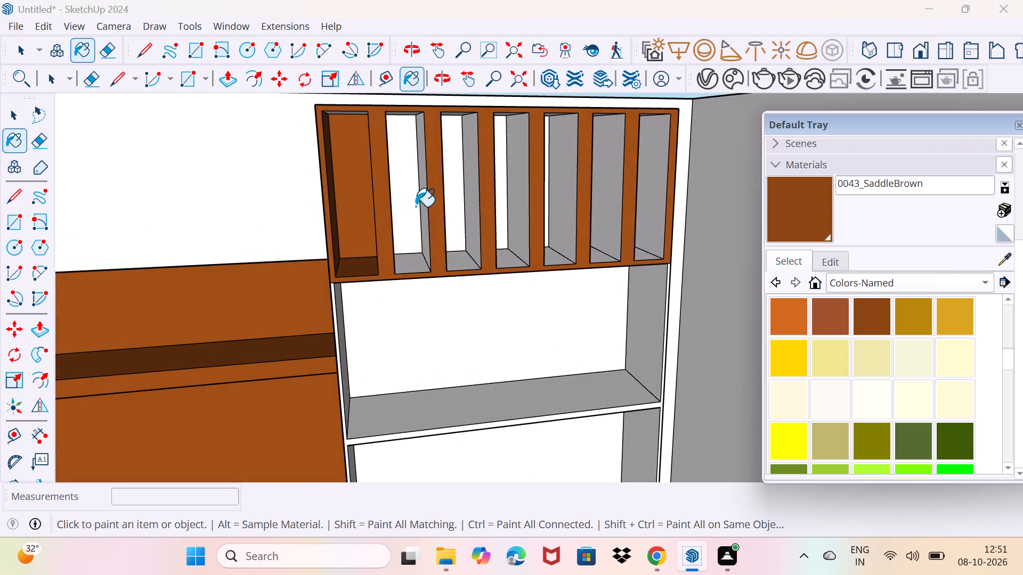
middle_drag(401, 220, 454, 187)
click(364, 105)
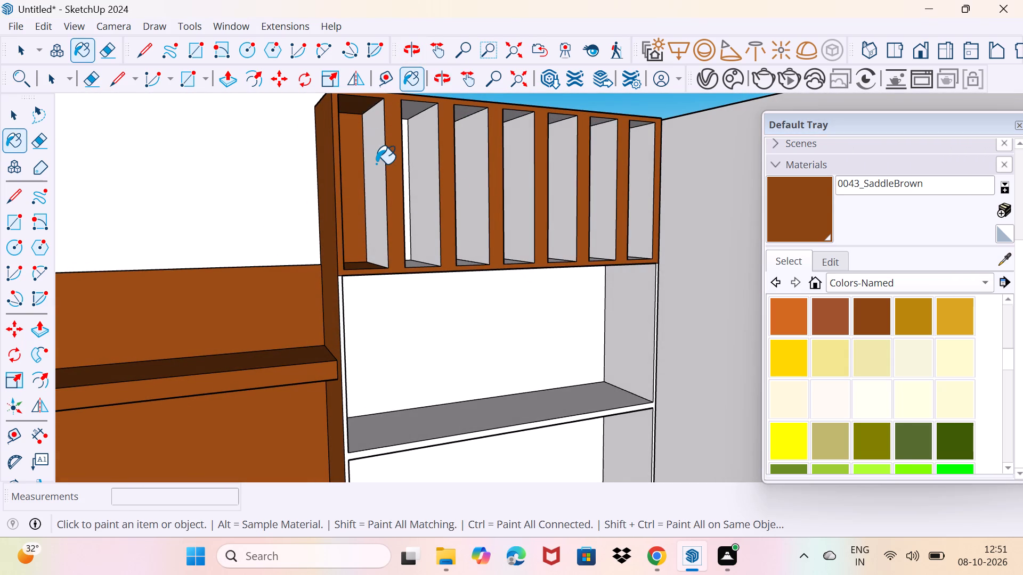
click(376, 164)
Paint the remaining inside faces of the second slot and the back, far side and floor of the third slot in 0043_SaddleBrown.
click(423, 152)
click(410, 109)
middle_drag(420, 152, 376, 175)
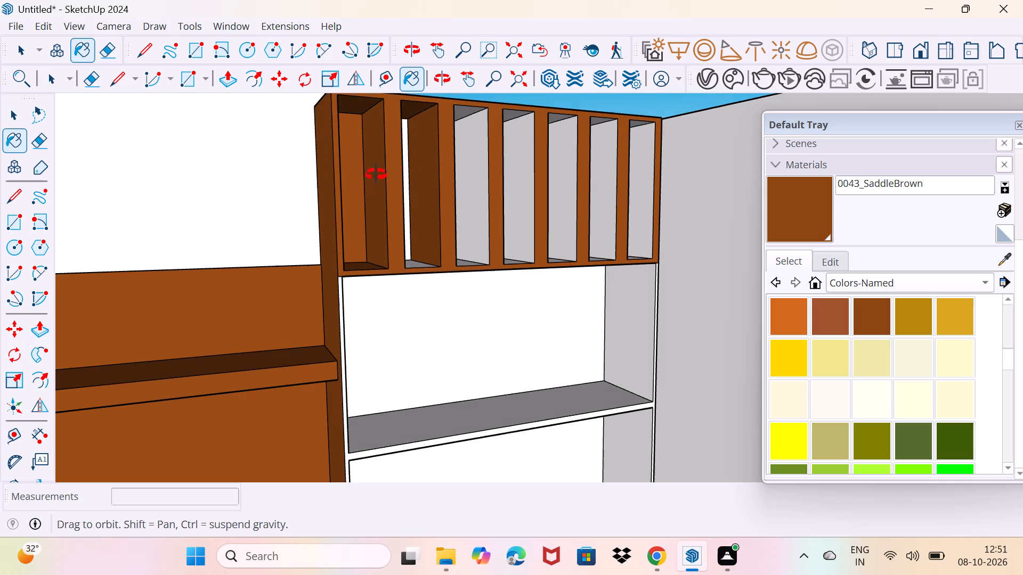
middle_drag(376, 175, 375, 209)
click(417, 259)
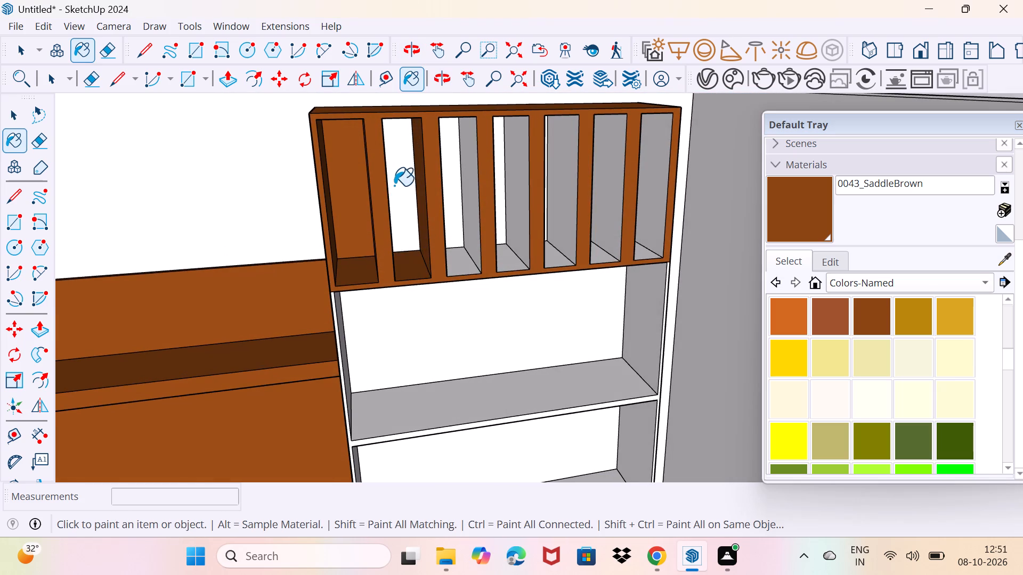
click(394, 186)
click(454, 176)
click(469, 170)
click(470, 259)
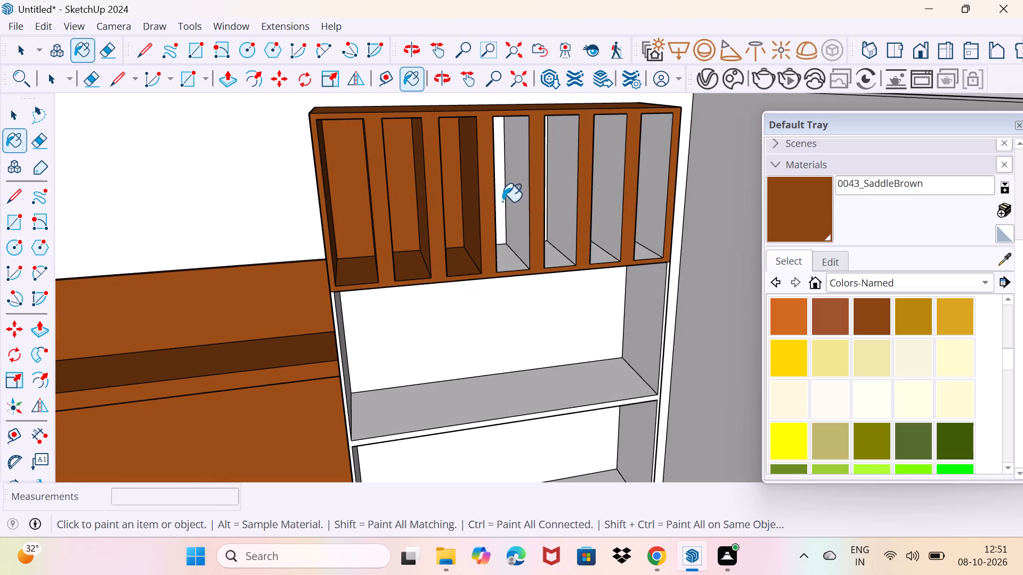
Paint the third slot's near side and the inside faces of the fourth and fifth slots in 0043_SaddleBrown.
middle_drag(502, 202, 417, 231)
click(445, 197)
click(496, 180)
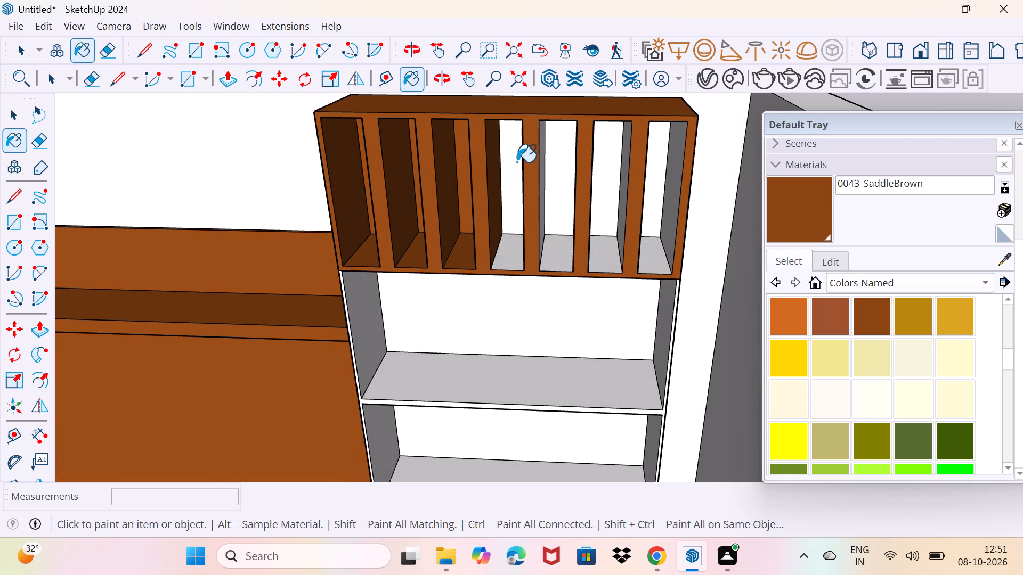
click(517, 162)
middle_drag(511, 197, 588, 169)
click(512, 251)
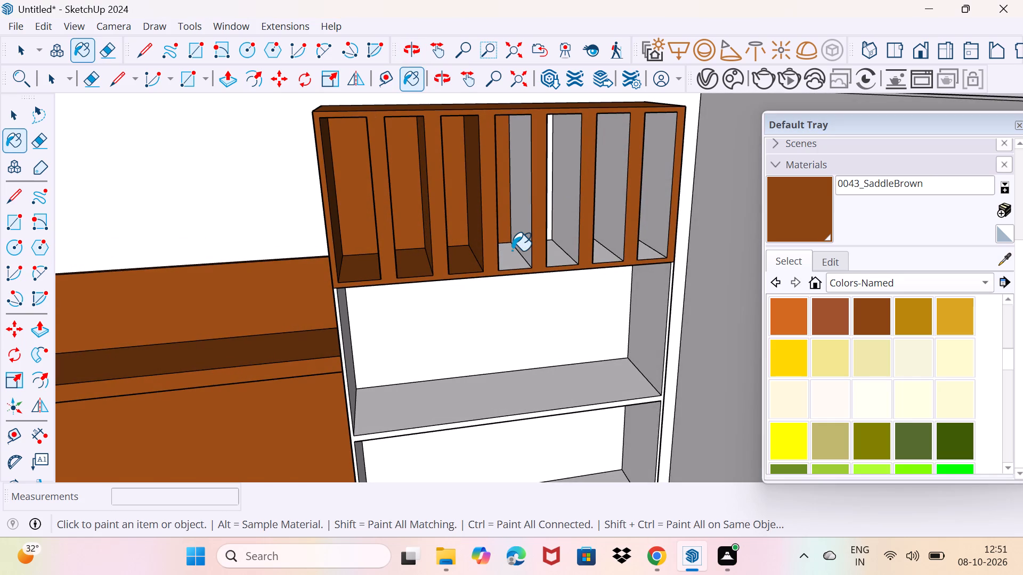
click(519, 213)
click(552, 183)
middle_drag(569, 174, 431, 237)
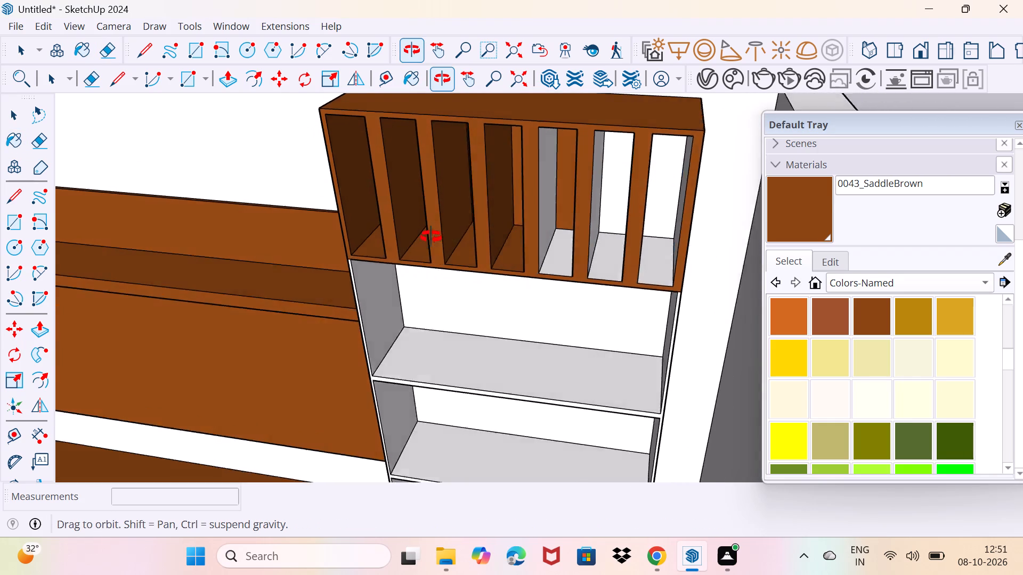
middle_drag(431, 237, 431, 237)
click(550, 217)
click(552, 270)
middle_drag(579, 262, 702, 226)
click(587, 214)
Paint the inside faces of the sixth and seventh slots and the cabinet's outer side away from the wall panel in 0043_SaddleBrown.
middle_drag(638, 205, 510, 232)
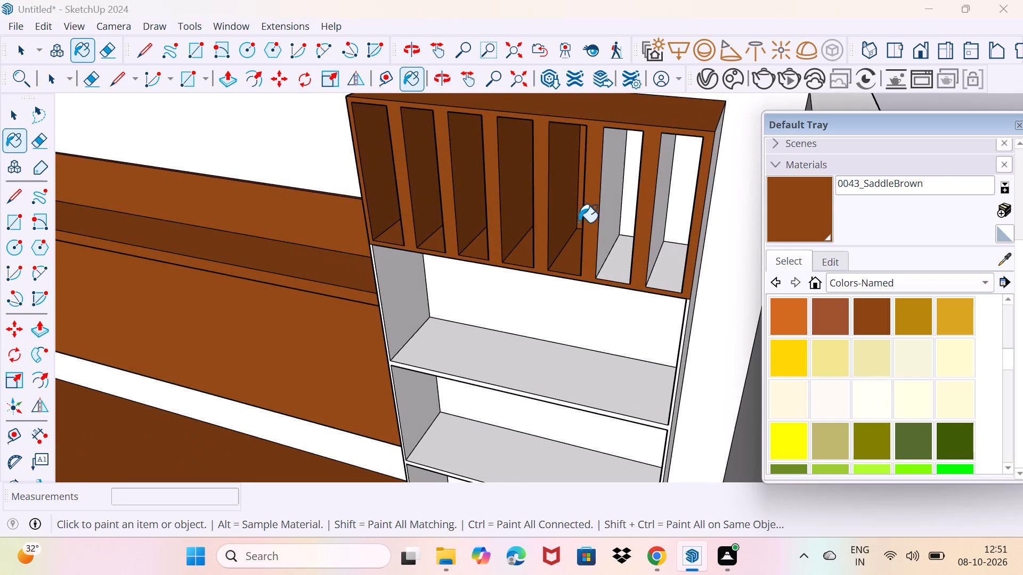
click(611, 202)
click(625, 251)
middle_drag(618, 250, 668, 211)
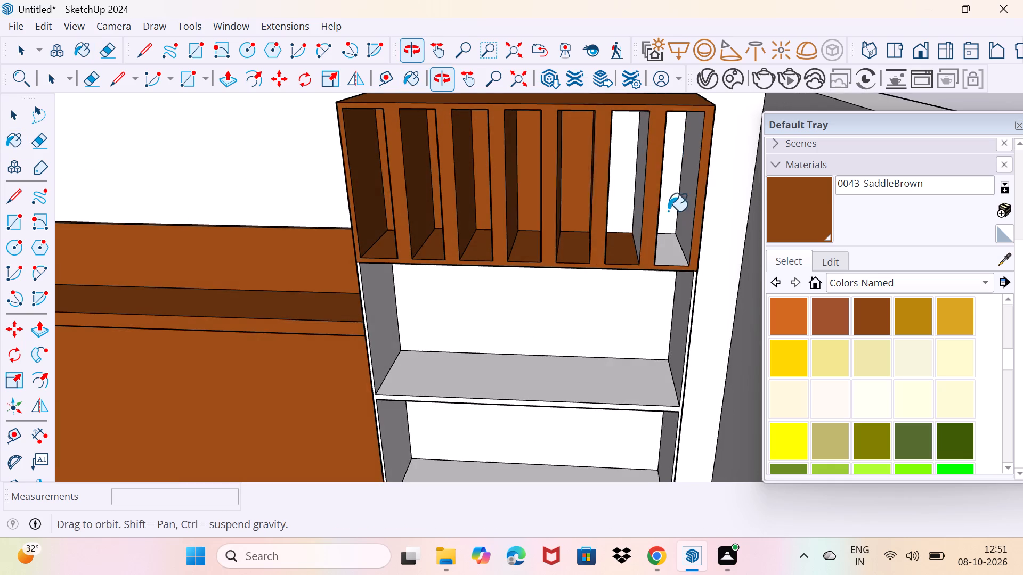
middle_drag(668, 211, 681, 216)
click(622, 180)
click(635, 177)
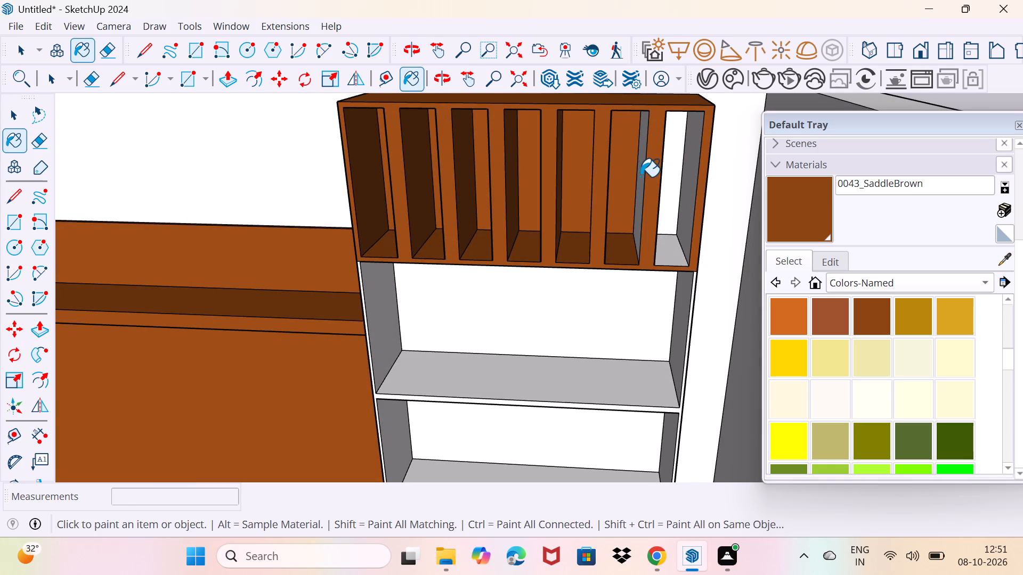
click(640, 177)
click(669, 163)
middle_drag(673, 163, 556, 208)
click(658, 197)
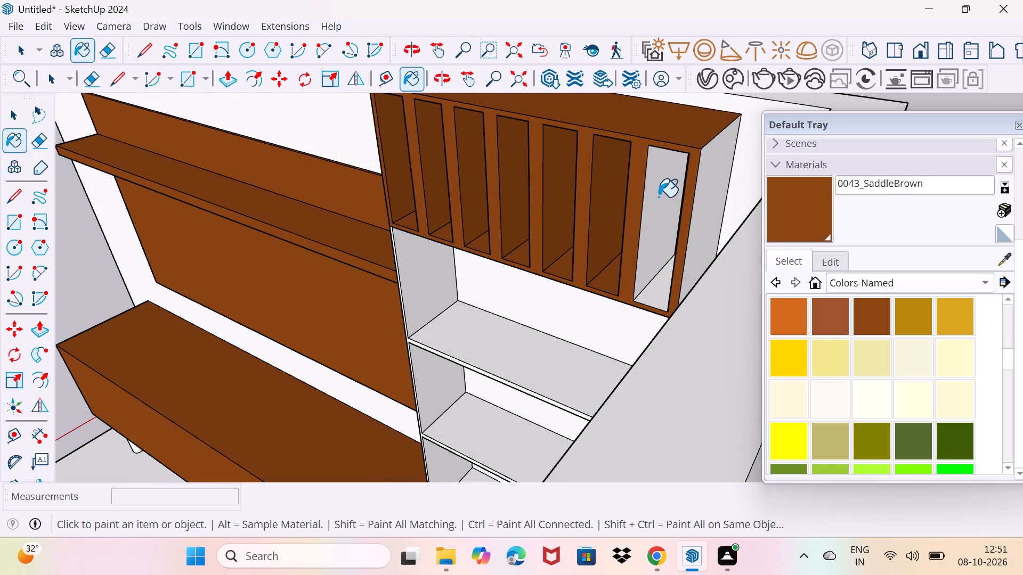
click(708, 186)
middle_drag(655, 224, 794, 208)
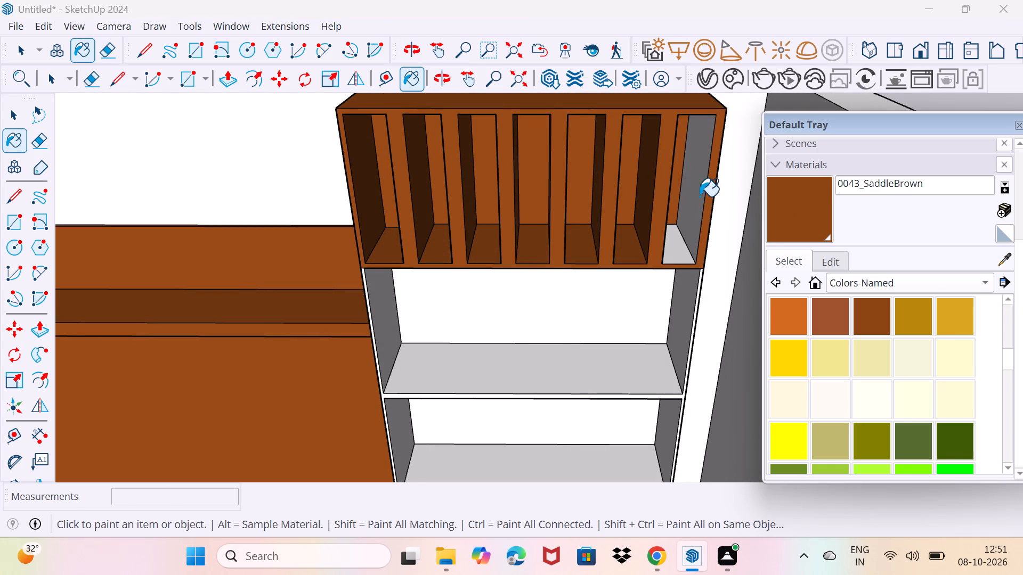
click(700, 196)
click(686, 251)
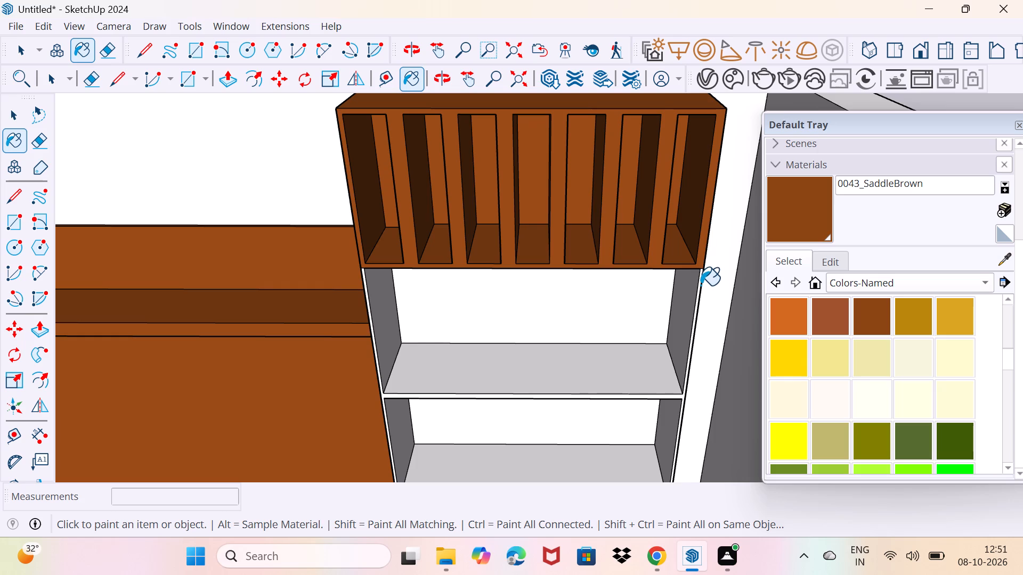
Paint the open shelving's front frame and the back, shelf and both sides of its uppermost bay in 0043_SaddleBrown.
click(701, 285)
click(625, 349)
click(591, 303)
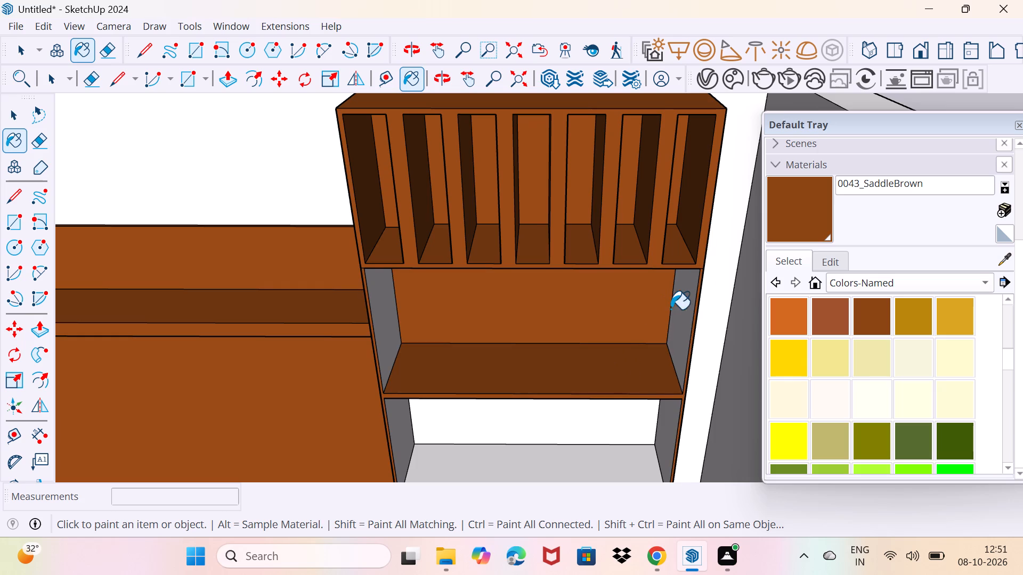
click(676, 309)
click(390, 323)
Paint the second open bay's back, shelf and near side, and the third bay's back, shelf and both sides, in 0043_SaddleBrown.
middle_drag(470, 364, 483, 119)
click(496, 207)
click(486, 244)
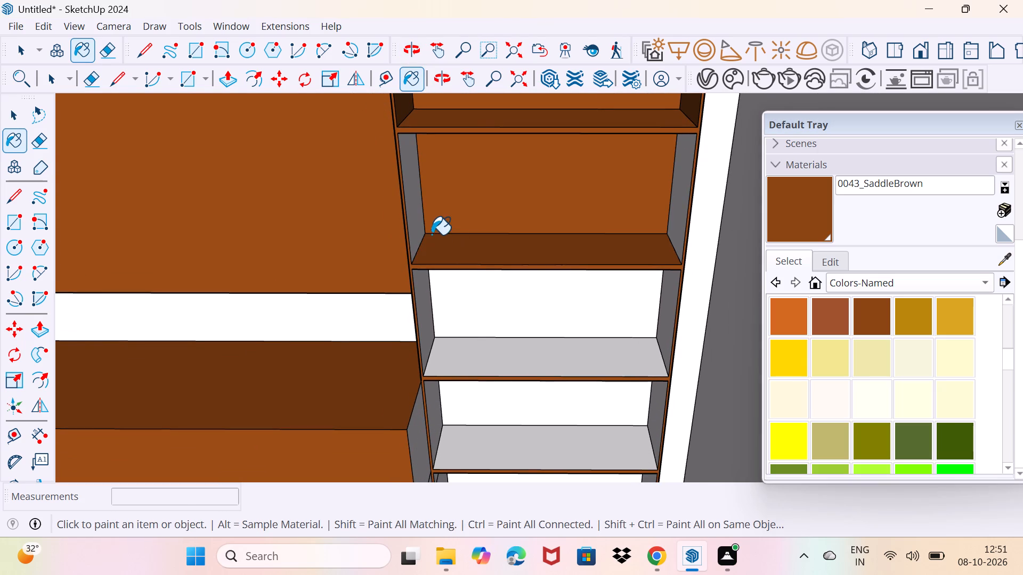
click(414, 222)
click(504, 317)
drag(492, 355, 485, 352)
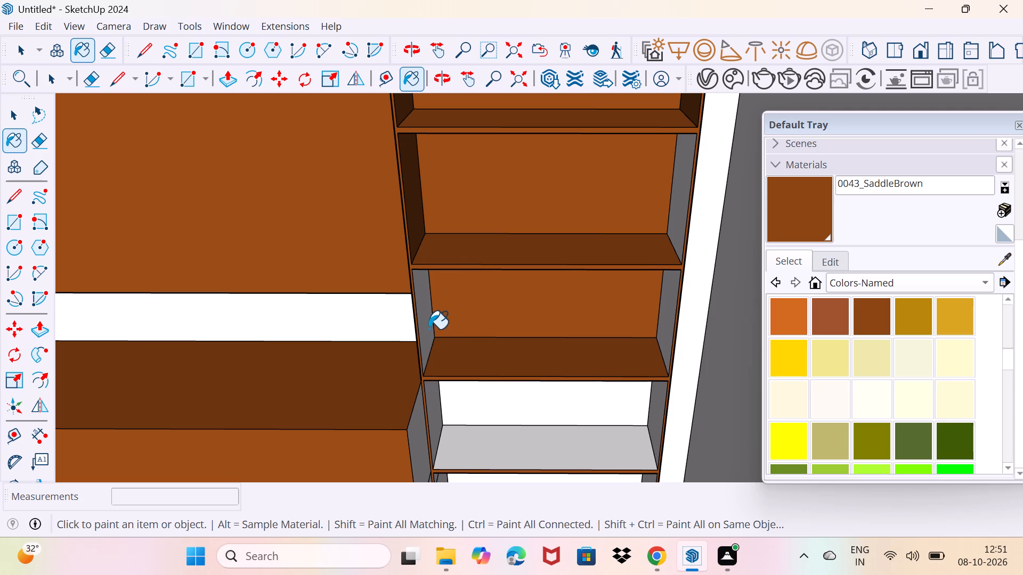
click(429, 329)
click(671, 315)
Paint the box unit's end beside the cabinet, the fourth open bay's inside faces and the second bay's far side in 0043_SaddleBrown.
click(426, 417)
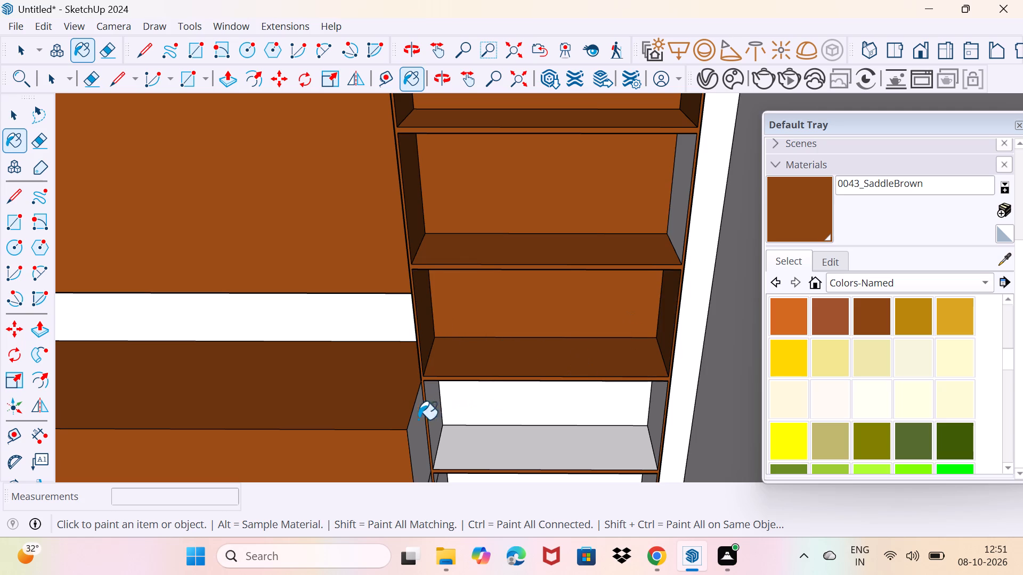
click(410, 444)
click(441, 412)
click(432, 422)
click(469, 412)
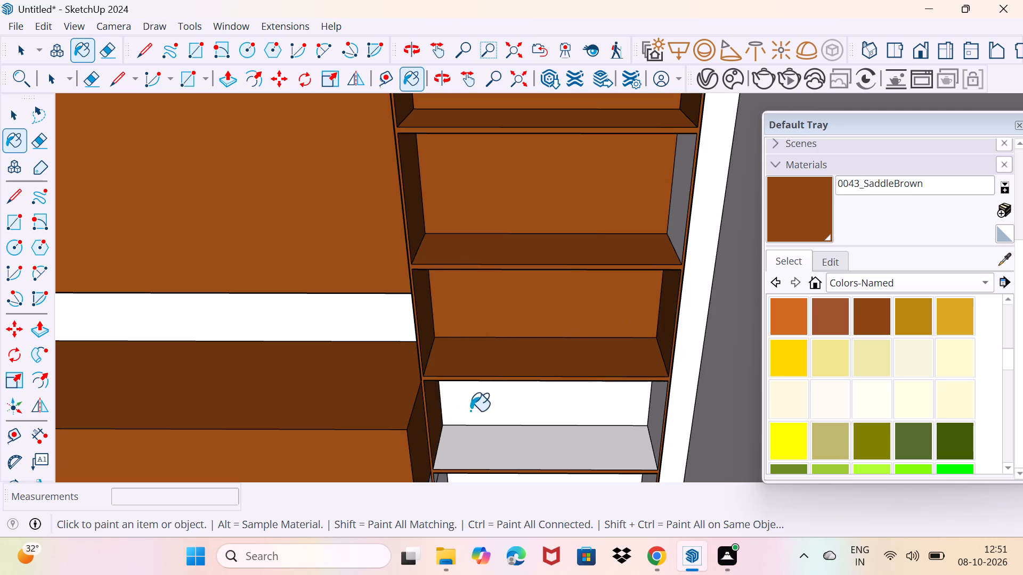
click(492, 450)
scroll(525, 447, down, 4)
click(624, 279)
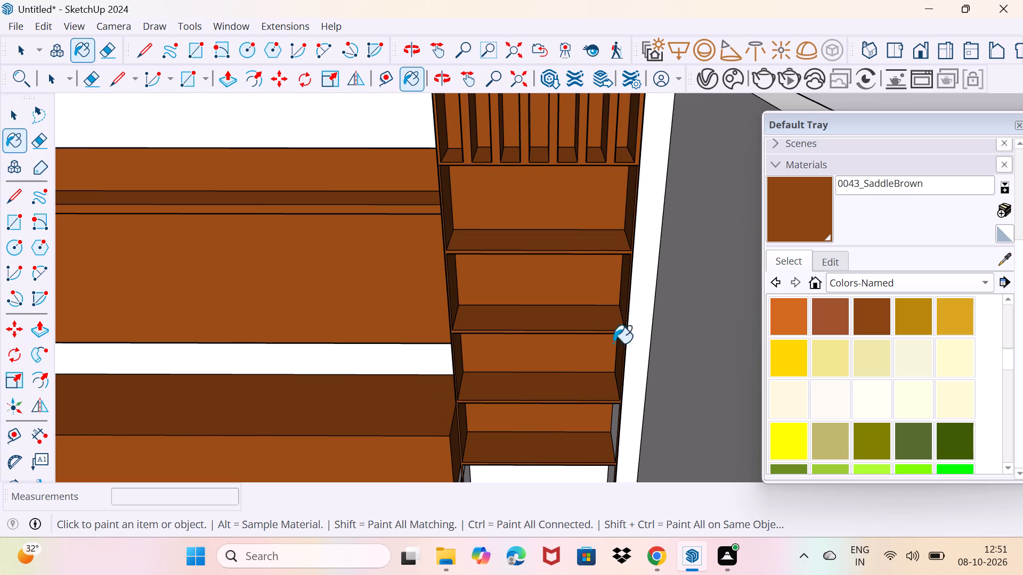
click(613, 433)
Paint the floor of the tall cabinet's lowest open bay, behind the box unit's leg, in 0043_SaddleBrown.
middle_drag(602, 426, 623, 391)
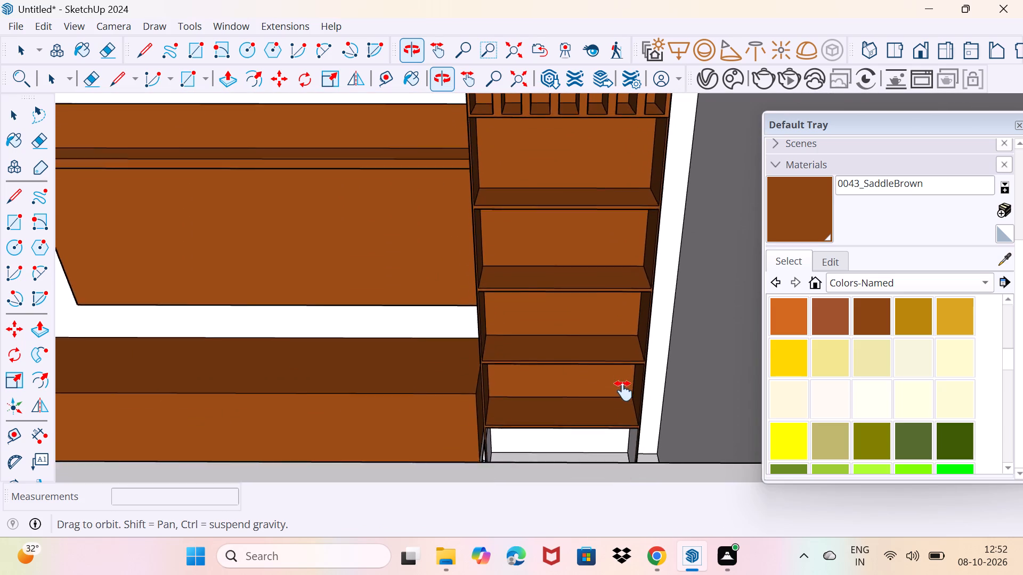
middle_drag(623, 391, 630, 398)
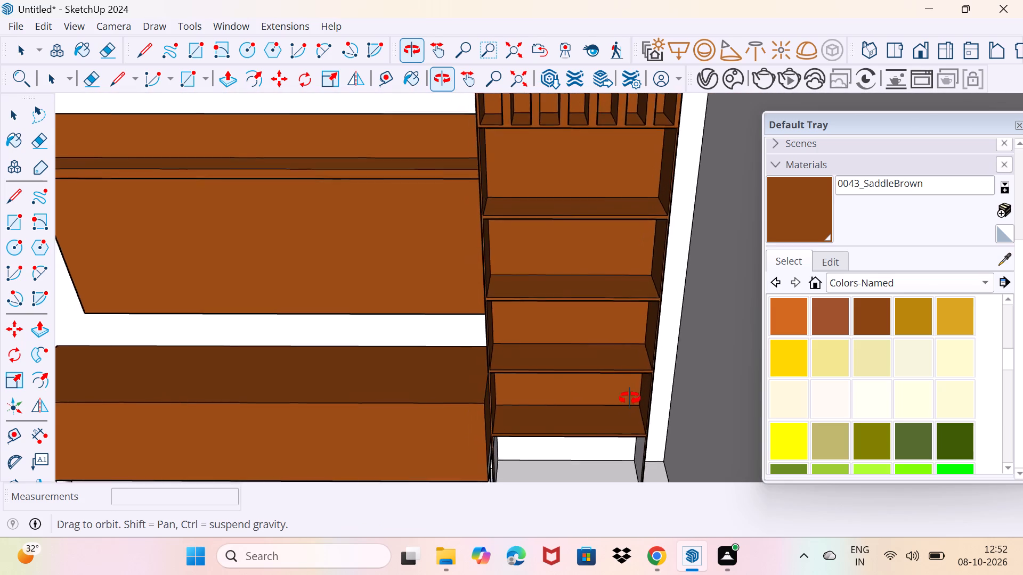
middle_drag(630, 398, 685, 429)
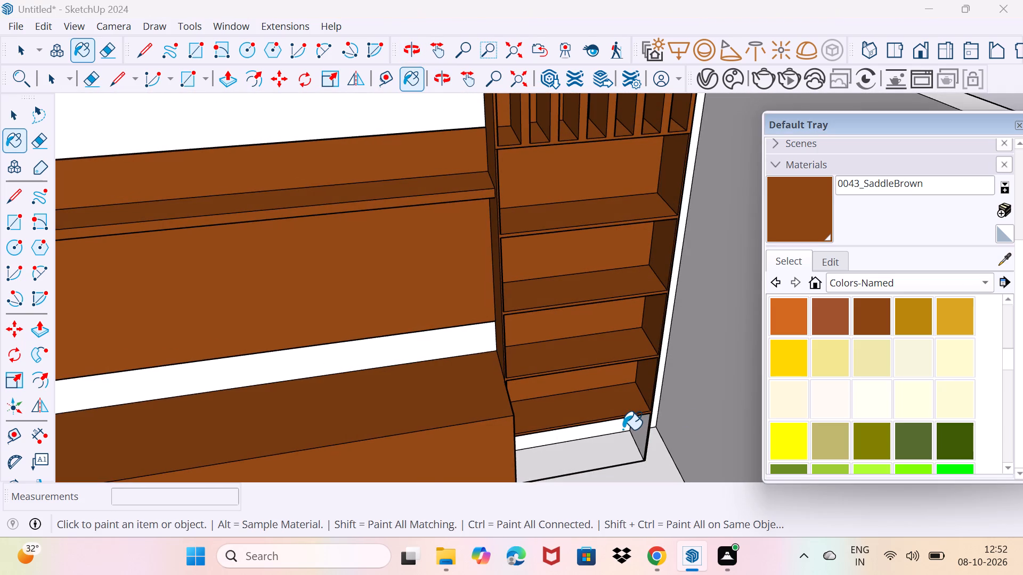
middle_drag(623, 430, 732, 364)
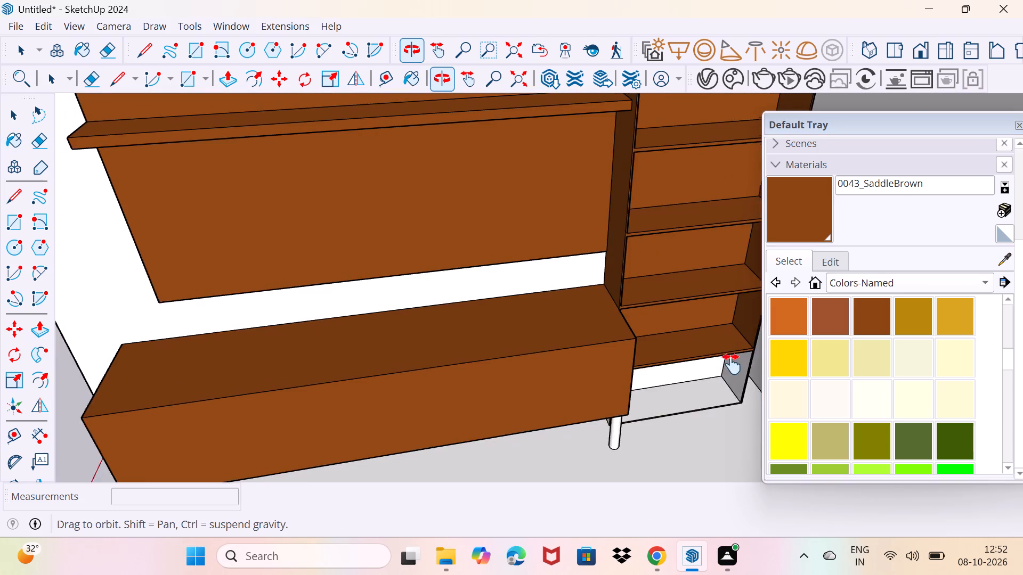
middle_drag(732, 364, 735, 366)
middle_drag(657, 397, 577, 334)
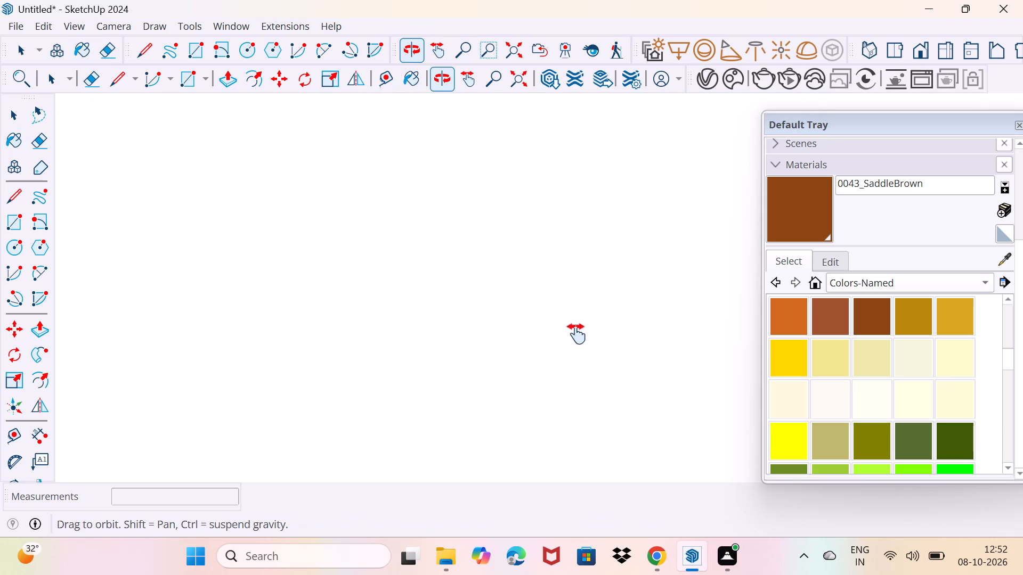
middle_drag(577, 334, 684, 380)
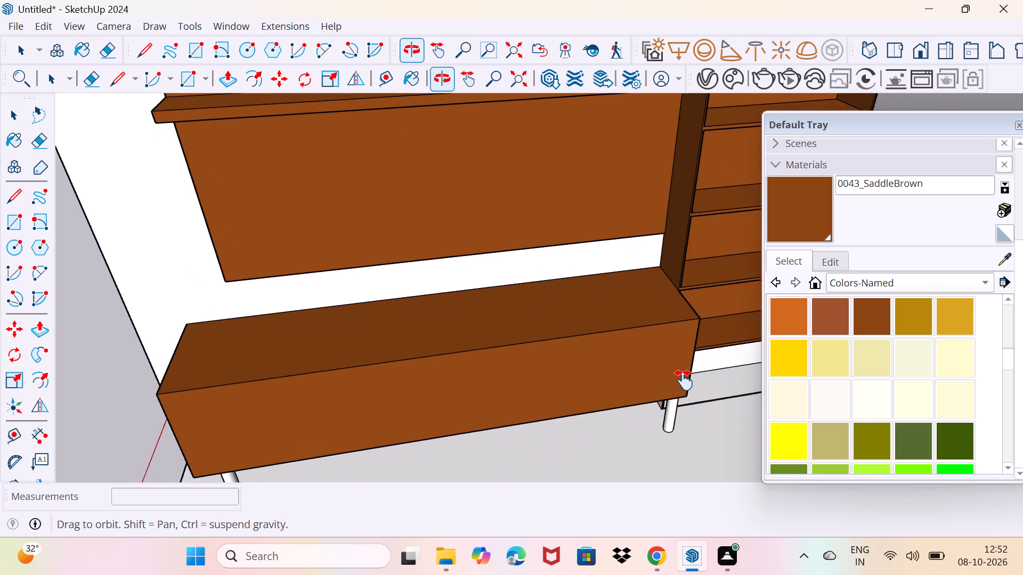
middle_drag(684, 380, 668, 369)
click(712, 377)
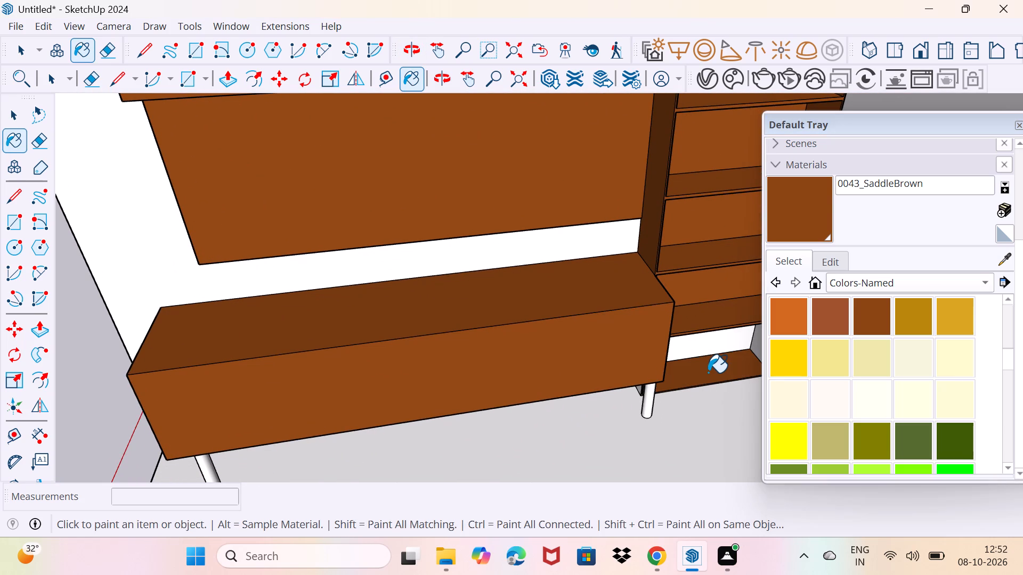
Paint the far inner side of the tall cabinet's lowest open bay in 0043_SaddleBrown.
scroll(897, 389, down, 8)
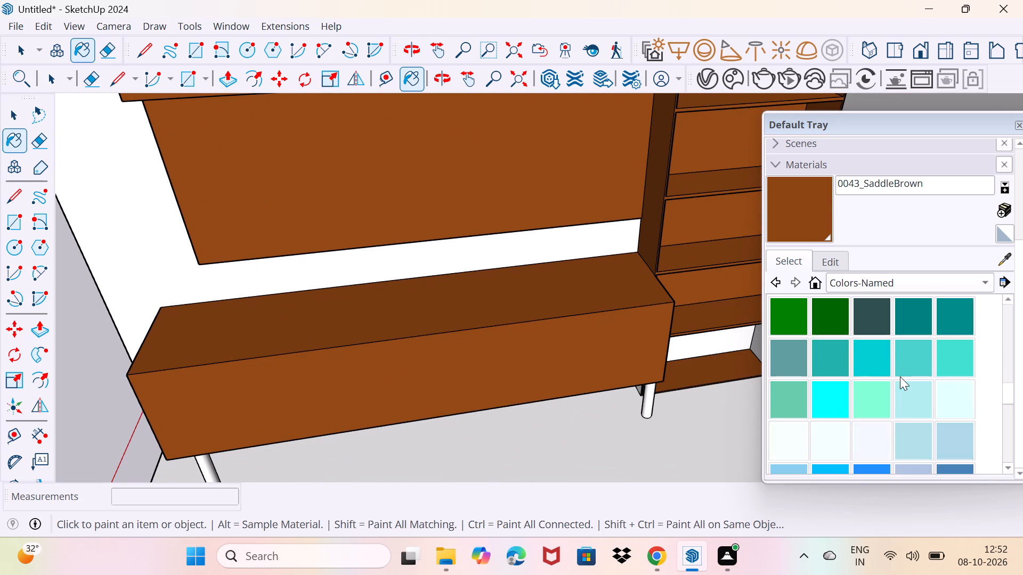
scroll(905, 372, down, 11)
scroll(908, 373, up, 4)
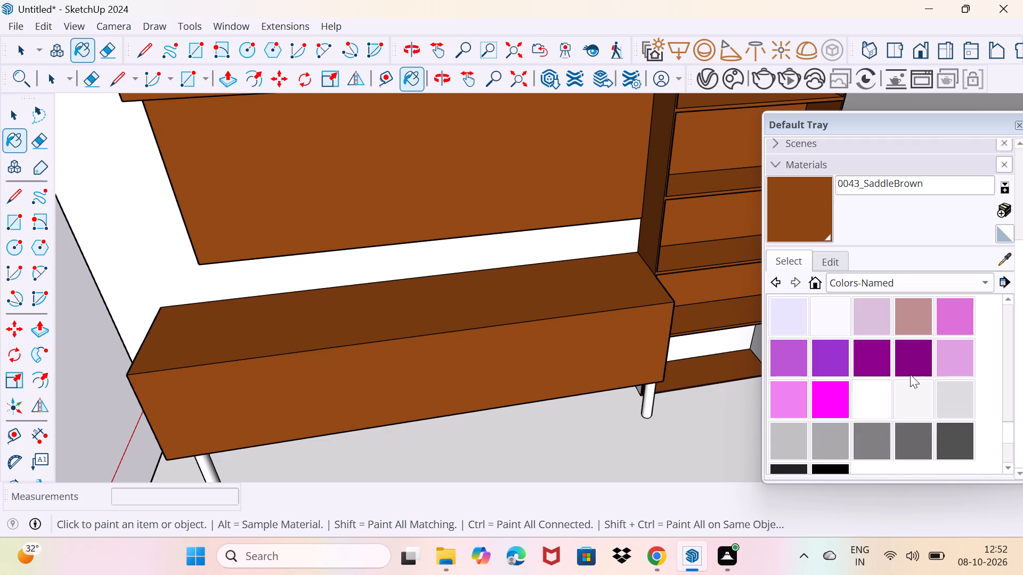
click(717, 359)
scroll(577, 411, up, 1)
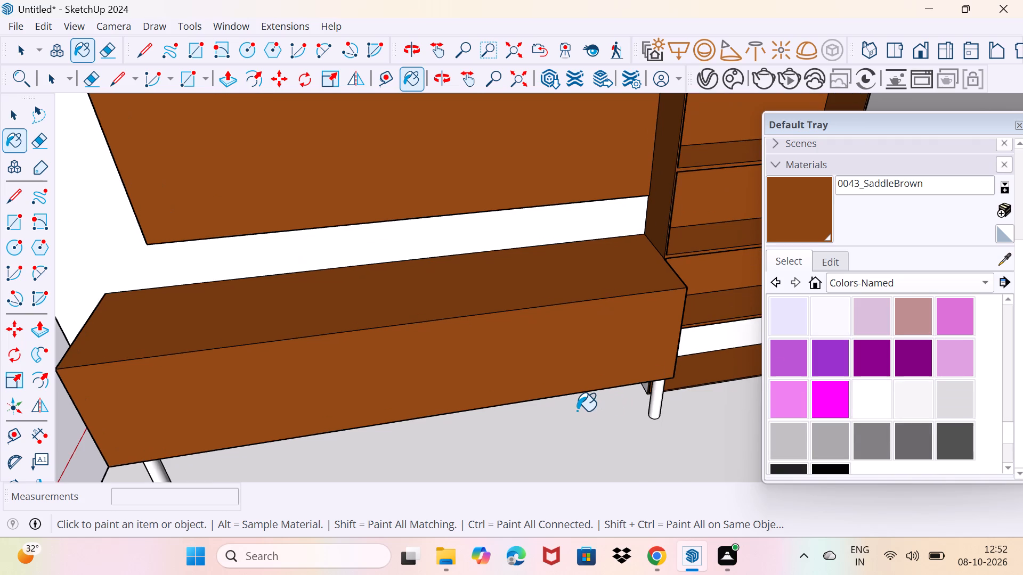
middle_drag(576, 417, 705, 348)
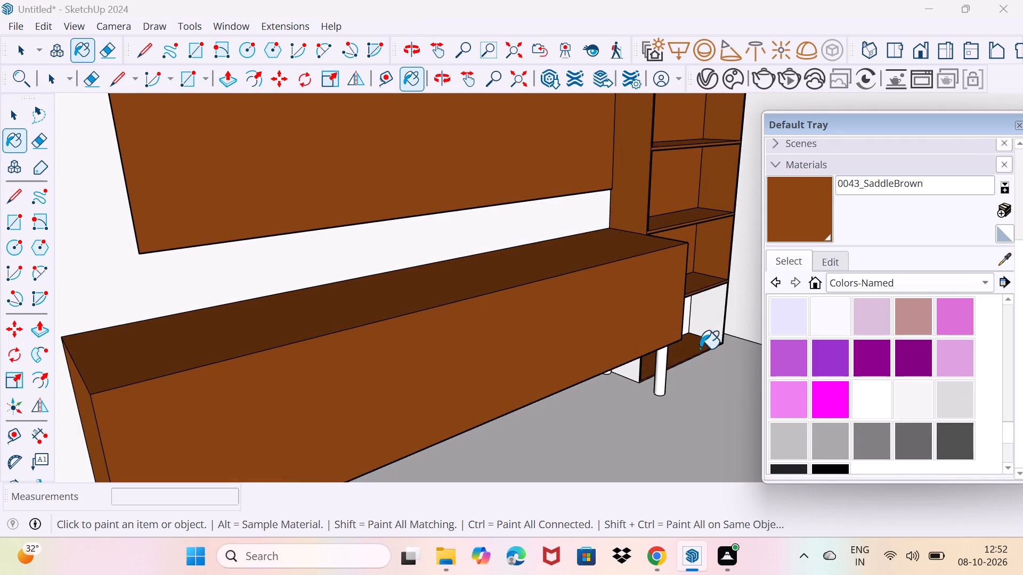
click(704, 327)
Paint the tall cabinet's outer side below the box unit, the lowest bay's back and the box unit's underside in 0043_SaddleBrown.
middle_drag(704, 326, 608, 315)
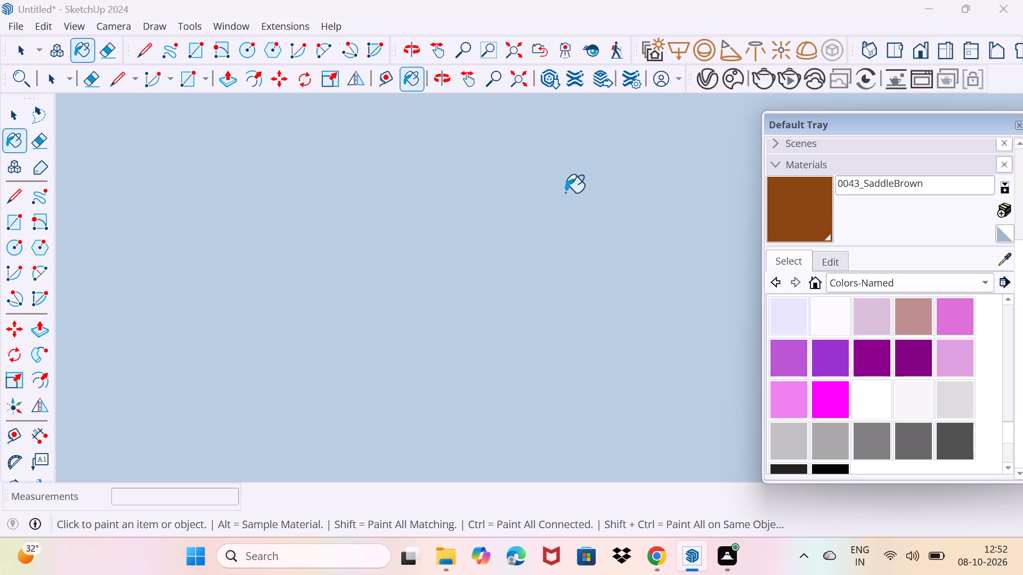
click(517, 88)
middle_drag(420, 290, 583, 306)
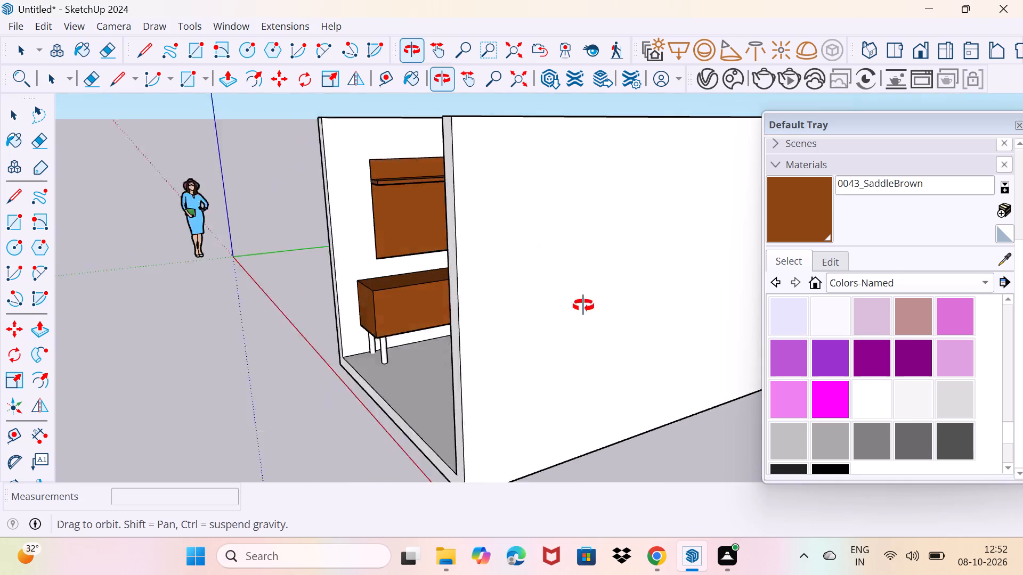
middle_drag(583, 306, 710, 299)
scroll(557, 351, up, 10)
middle_drag(543, 331, 469, 278)
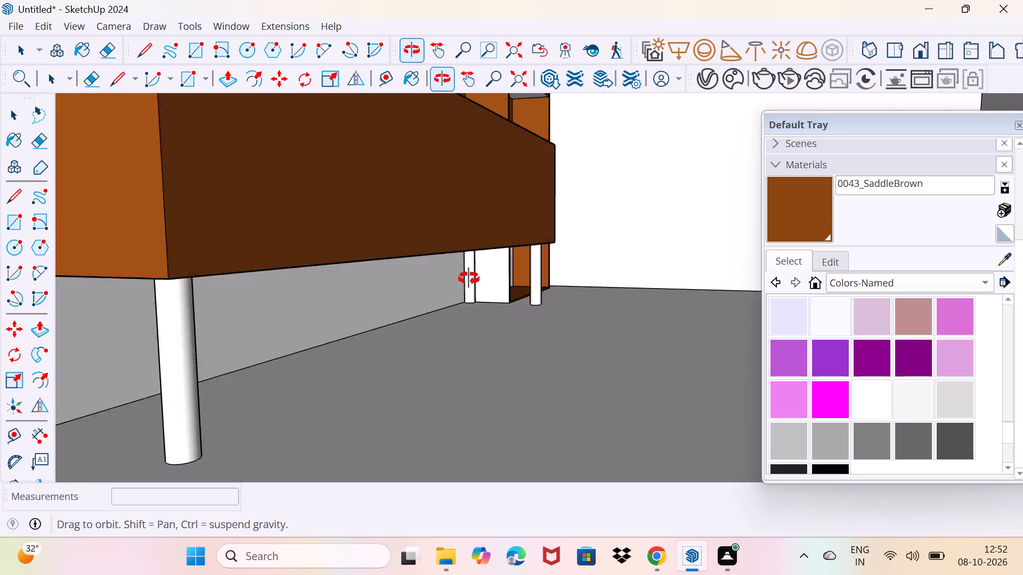
middle_drag(469, 278, 469, 280)
click(508, 281)
click(532, 268)
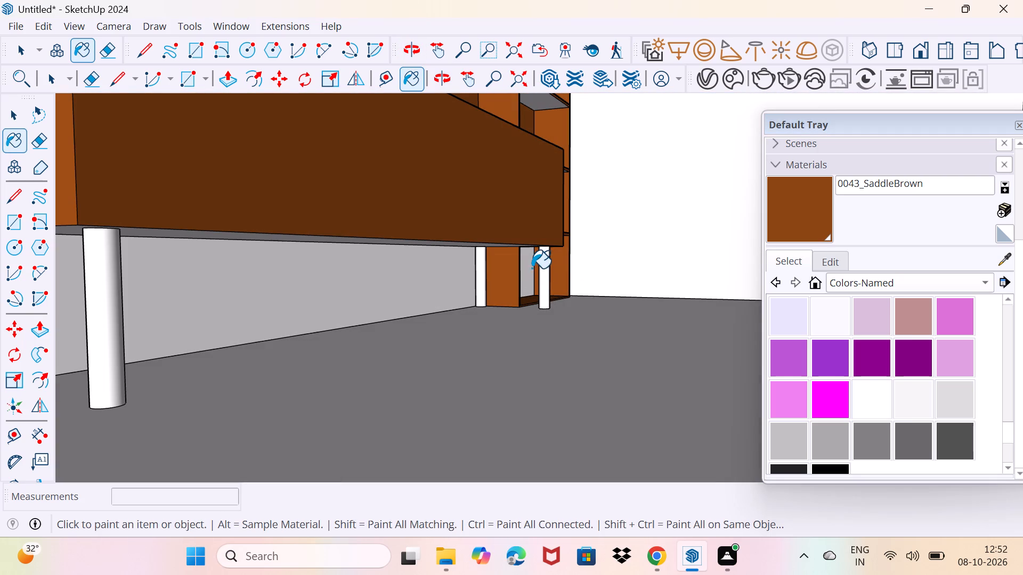
middle_drag(548, 260, 466, 244)
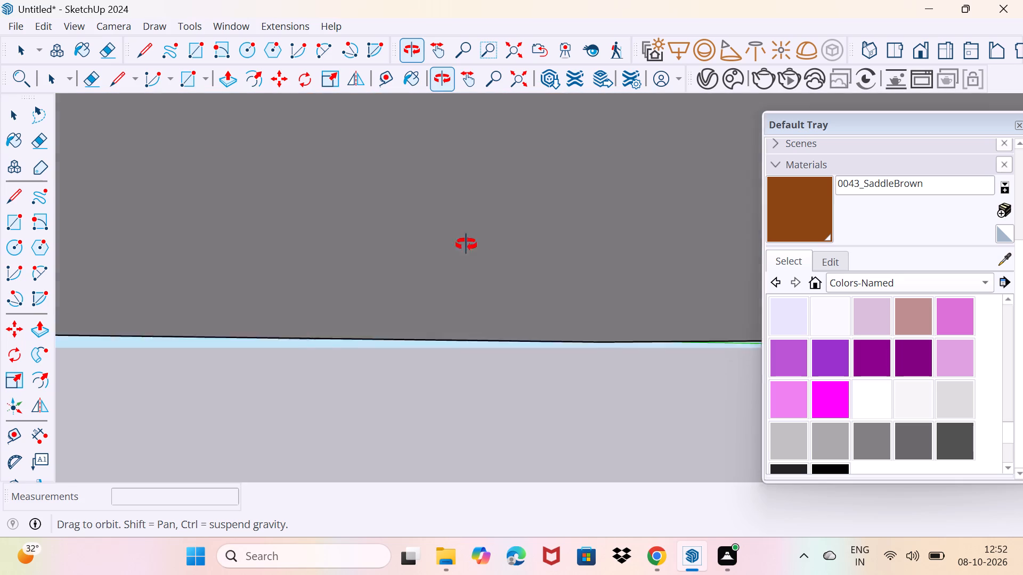
middle_drag(466, 244, 471, 239)
click(468, 242)
Paint the undersides of the tall cabinet's five shelves in 0043_SaddleBrown, from the lowest one up.
middle_drag(536, 204, 530, 226)
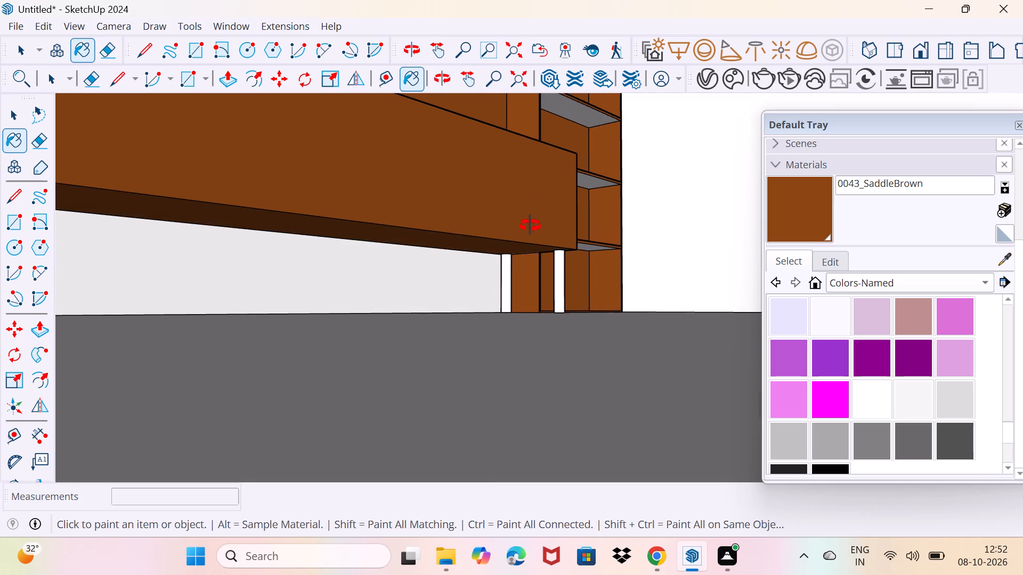
middle_drag(530, 226, 450, 321)
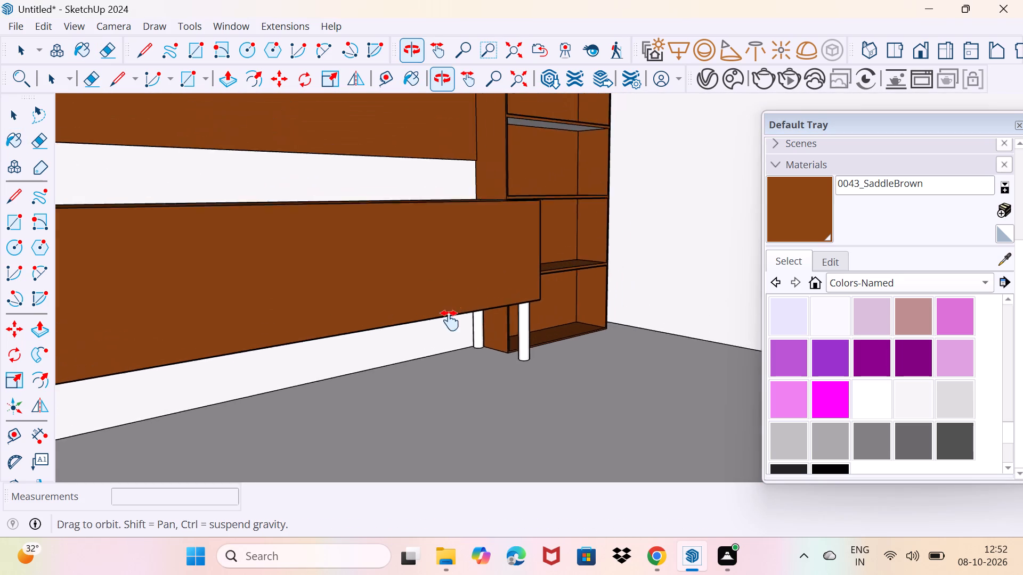
middle_drag(450, 321, 465, 425)
middle_drag(596, 404, 585, 348)
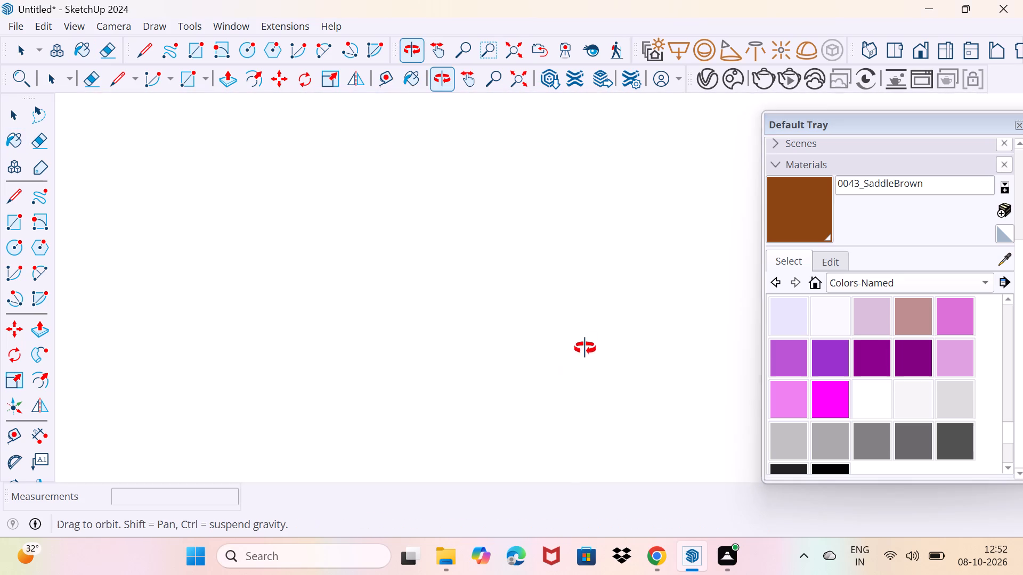
middle_drag(585, 348, 632, 297)
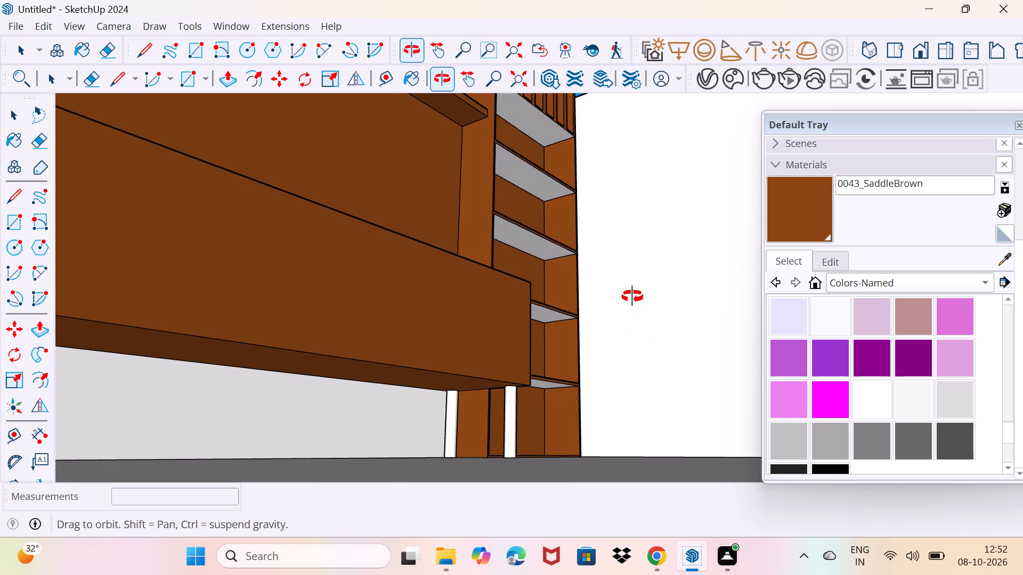
middle_drag(632, 297, 635, 300)
click(549, 385)
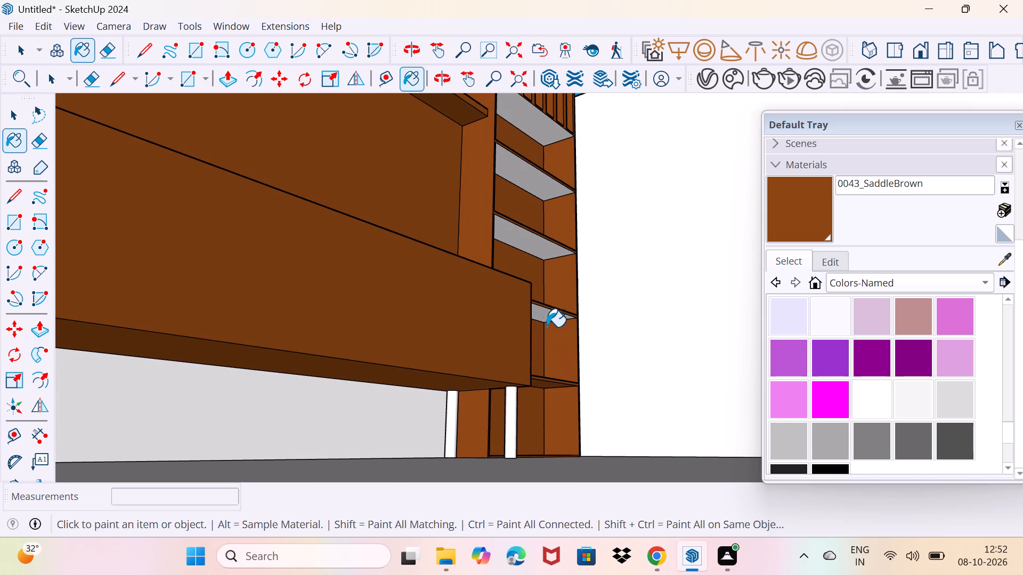
click(542, 314)
click(533, 247)
click(525, 178)
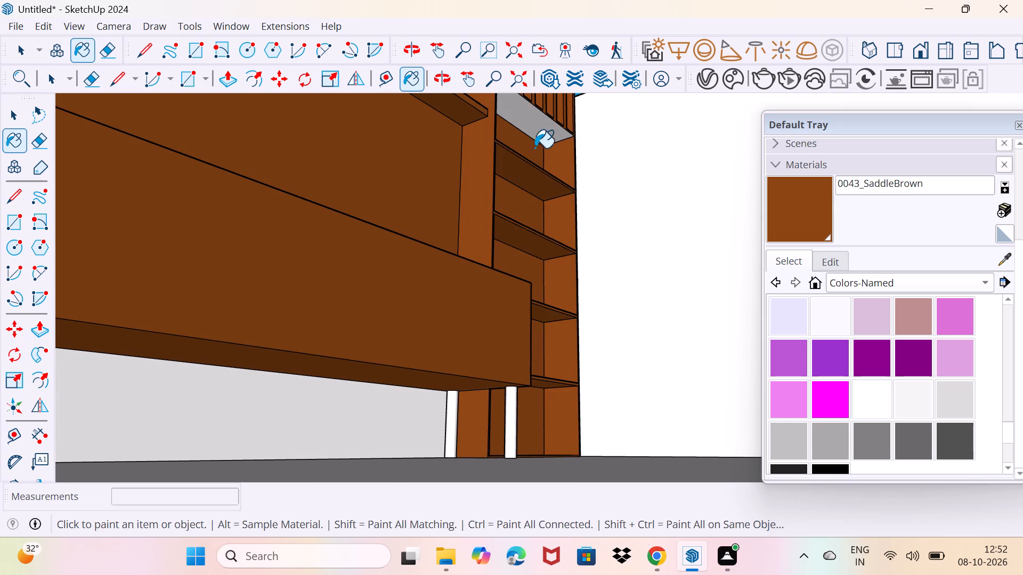
click(539, 129)
Paint the bottom edge of the wall panel above the box unit in 0043_SaddleBrown.
middle_drag(556, 136, 542, 249)
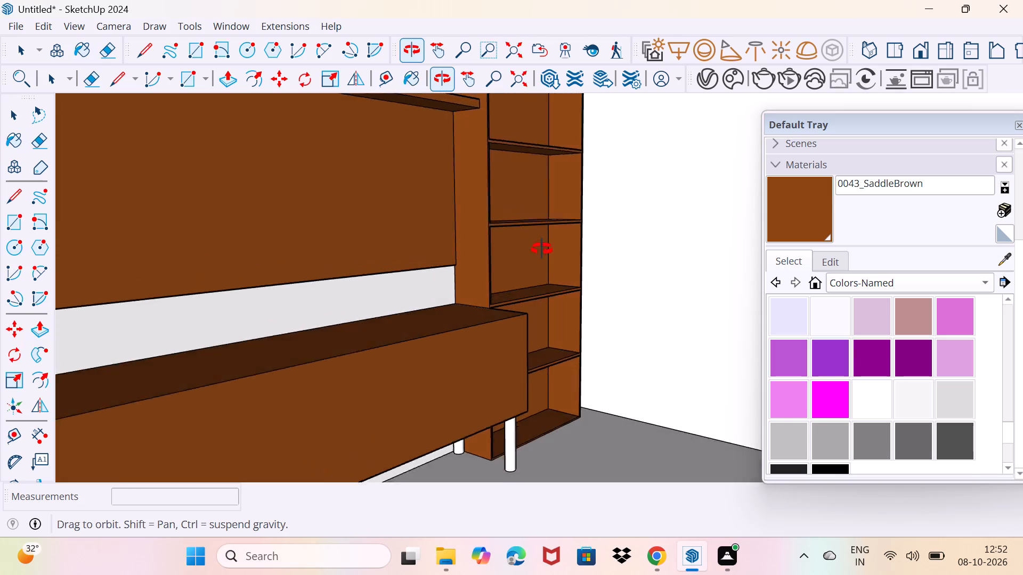
middle_drag(542, 249, 685, 194)
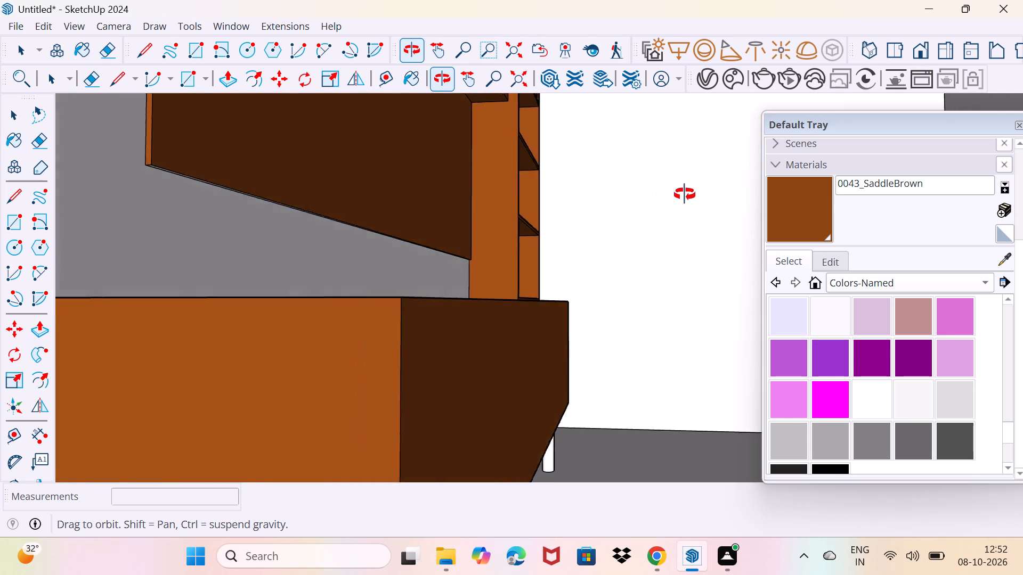
middle_drag(685, 194, 709, 186)
scroll(400, 163, up, 9)
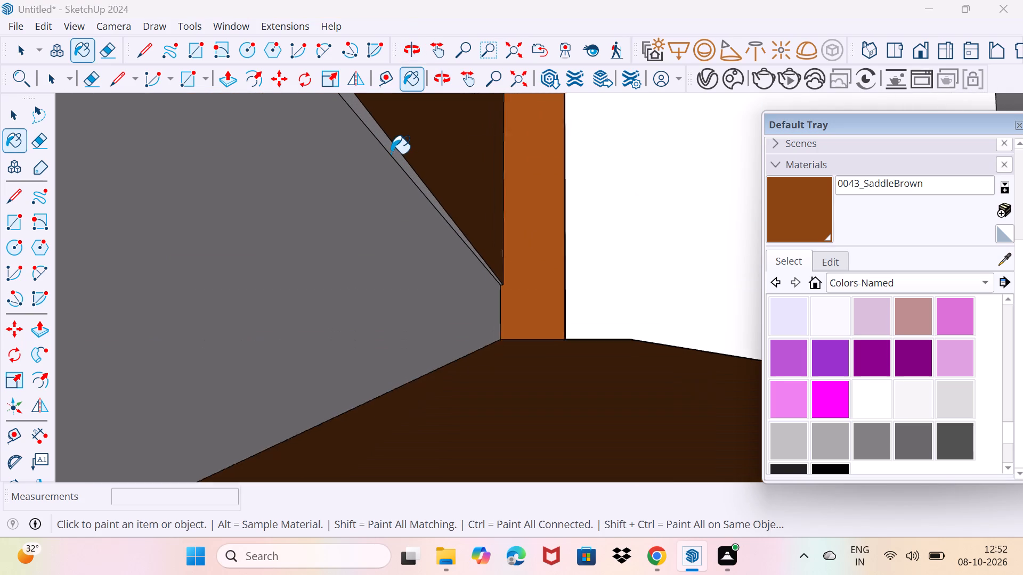
click(394, 150)
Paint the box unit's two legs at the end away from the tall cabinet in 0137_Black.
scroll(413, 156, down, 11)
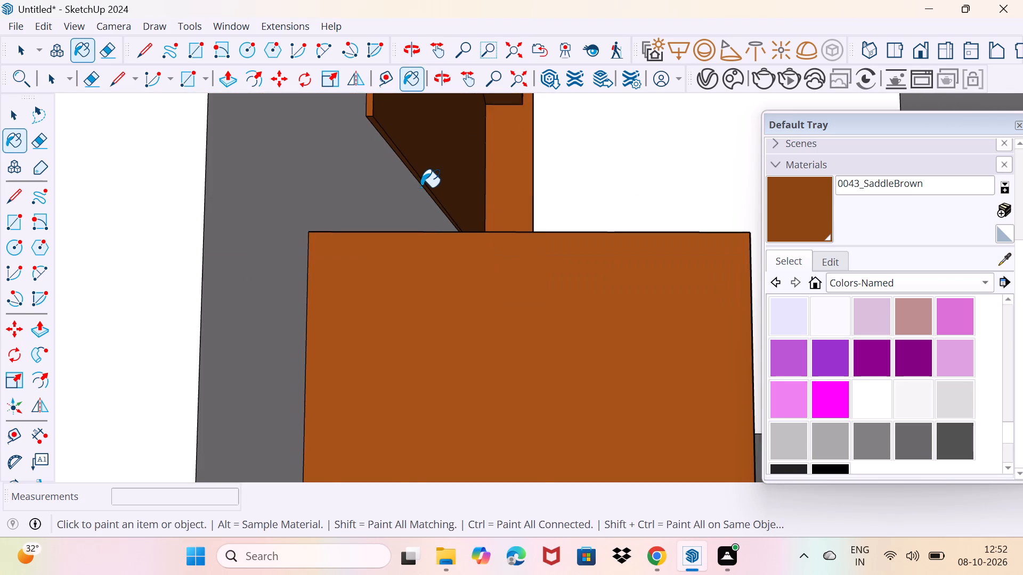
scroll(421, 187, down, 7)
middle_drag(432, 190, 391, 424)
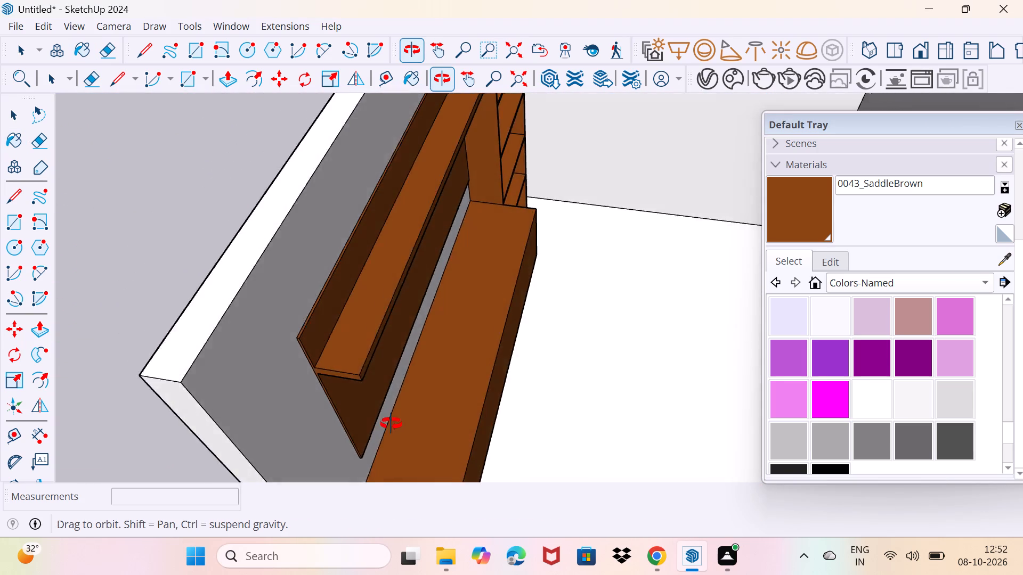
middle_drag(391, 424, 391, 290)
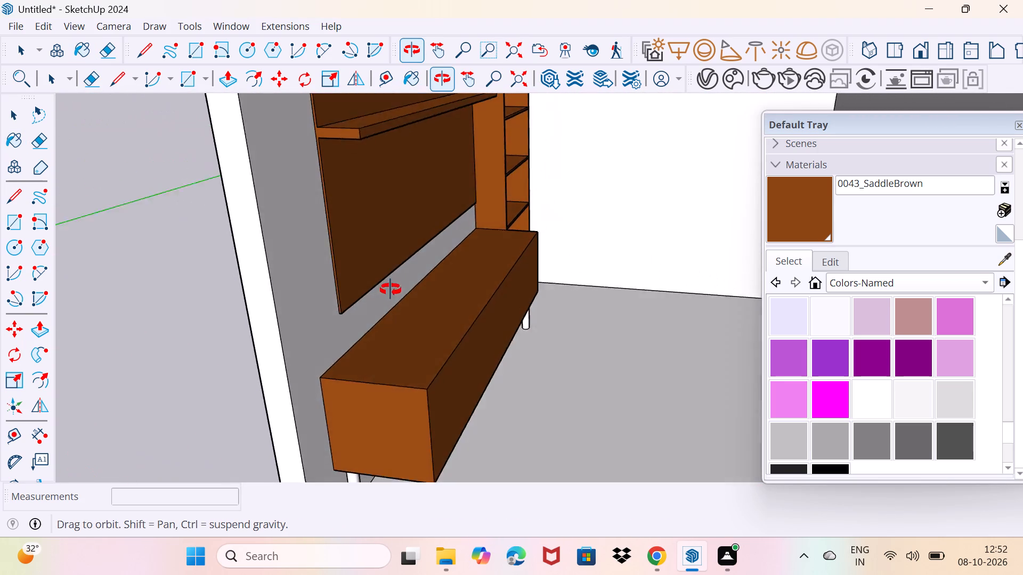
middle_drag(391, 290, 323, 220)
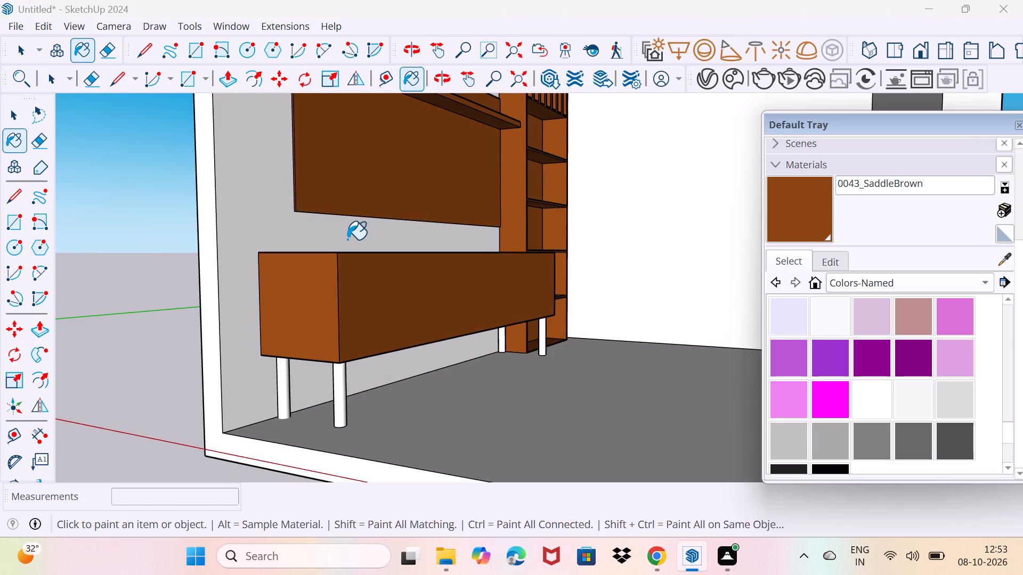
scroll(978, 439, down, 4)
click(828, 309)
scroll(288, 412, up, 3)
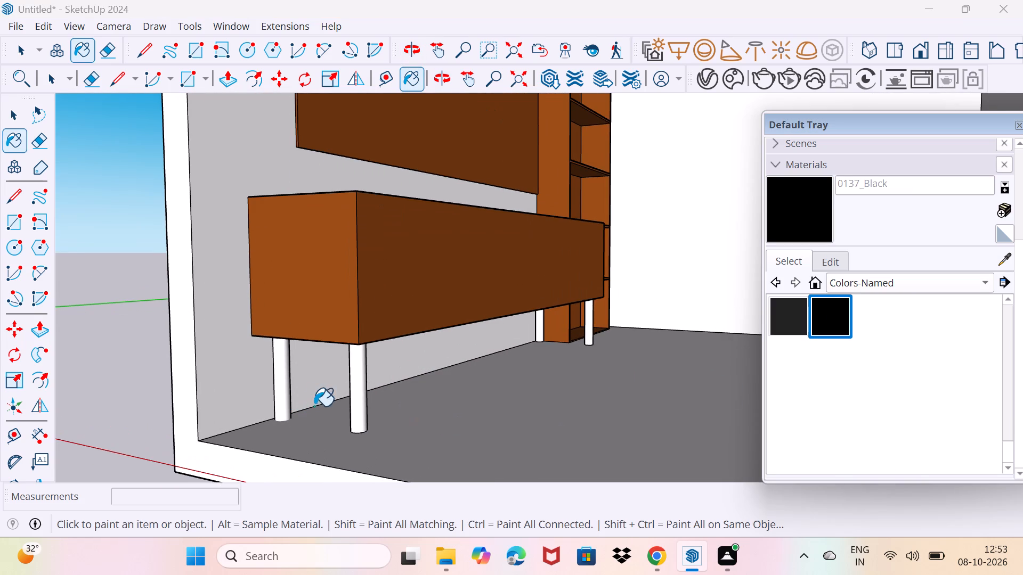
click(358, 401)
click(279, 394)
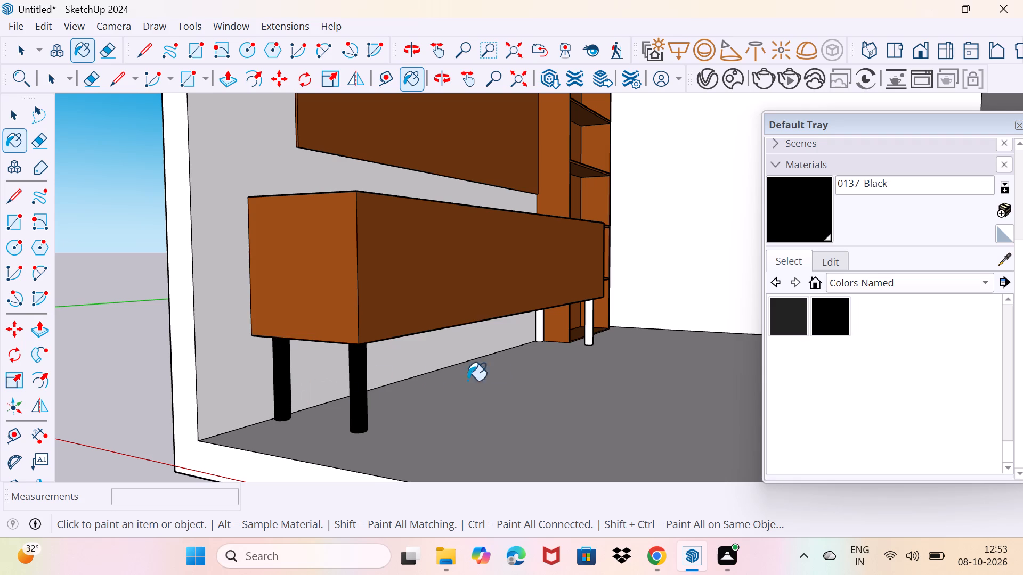
Paint all four legs of the box unit in 0136_Charcoal.
click(782, 327)
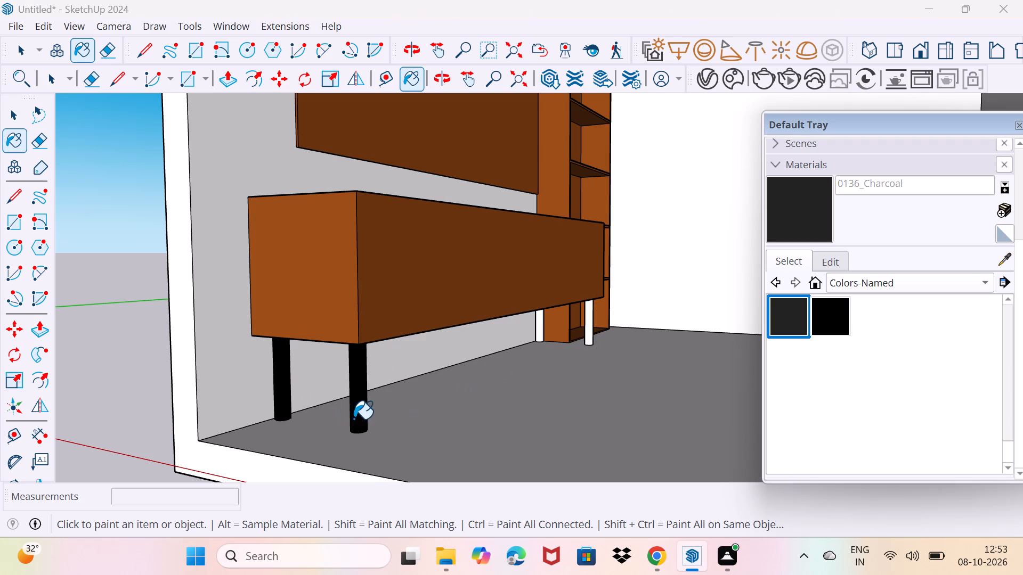
click(354, 418)
click(277, 402)
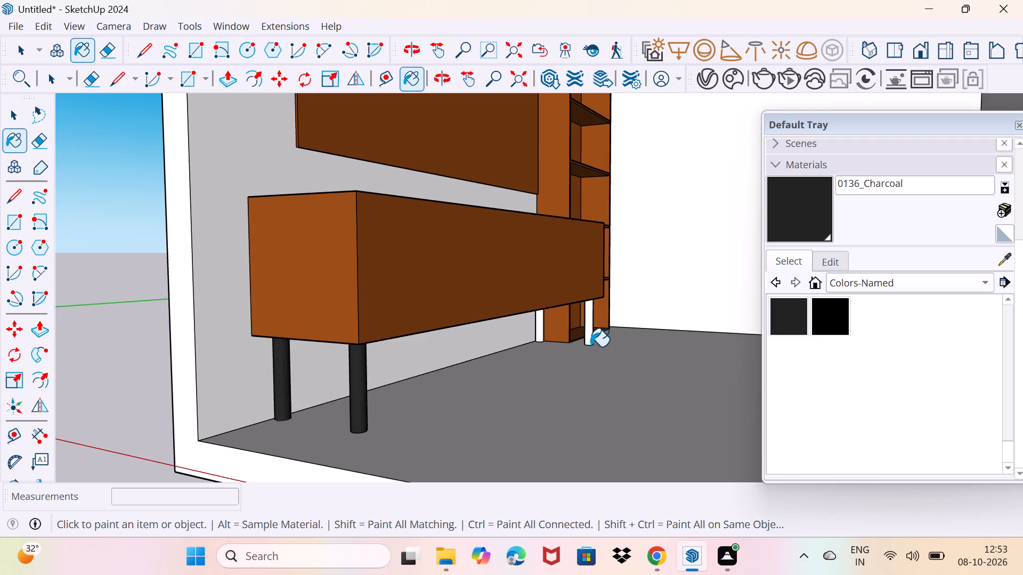
click(589, 346)
key(ctrl+z)
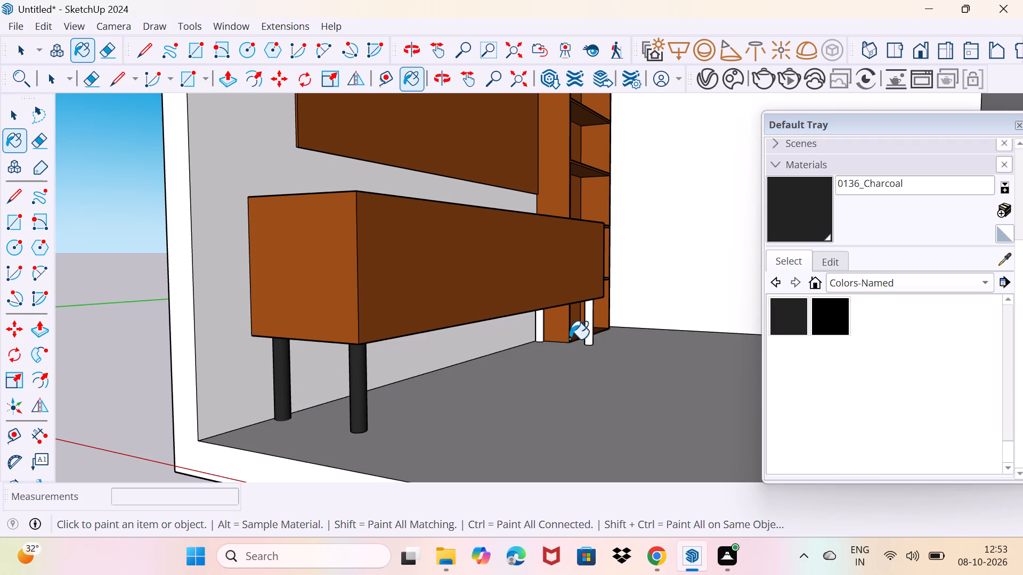
click(588, 337)
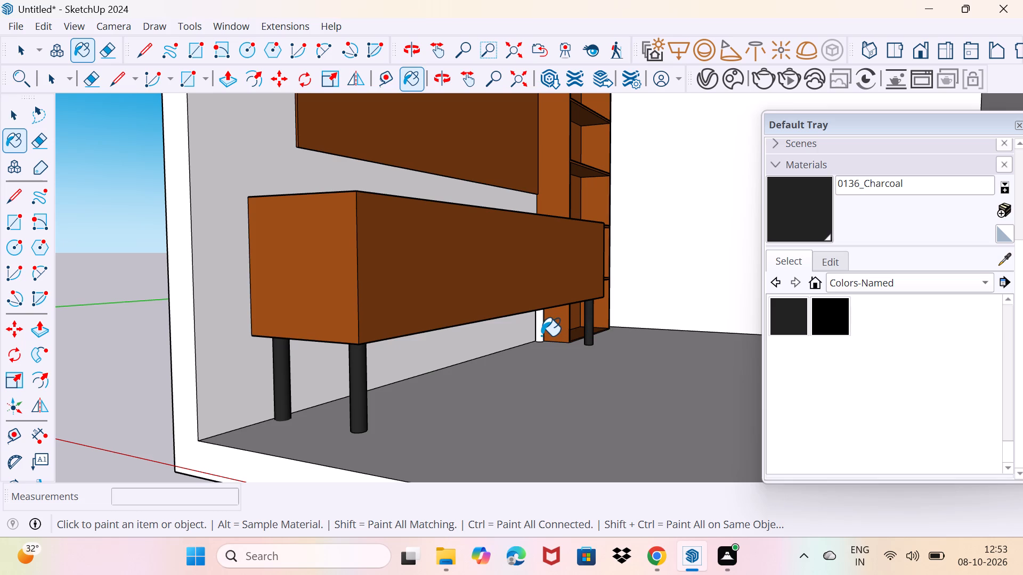
click(541, 336)
Review the painted box unit, wall panel and tall cabinet together inside the room.
middle_drag(597, 340, 493, 406)
scroll(493, 406, down, 9)
middle_drag(484, 406, 564, 401)
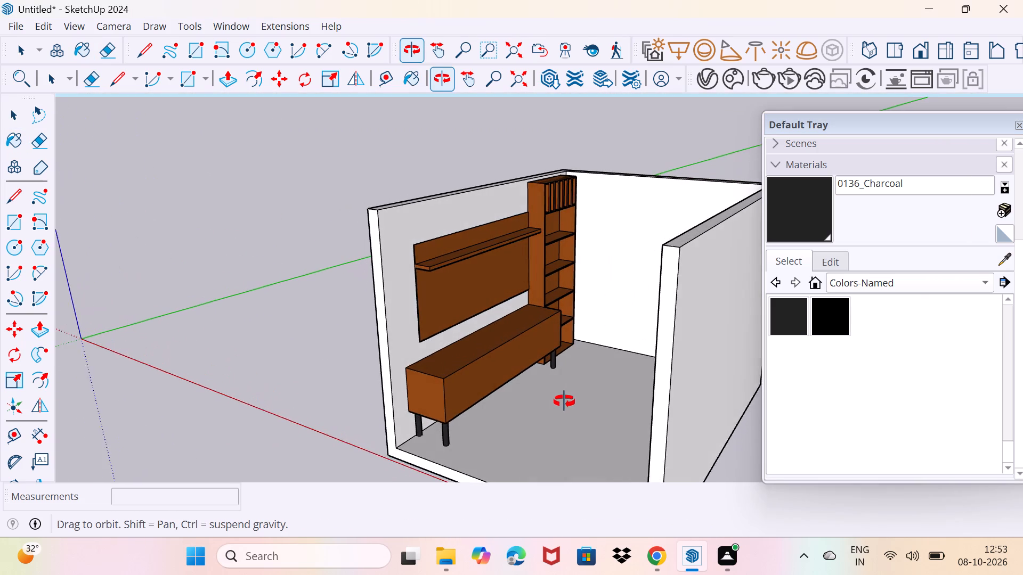
middle_drag(564, 401, 556, 381)
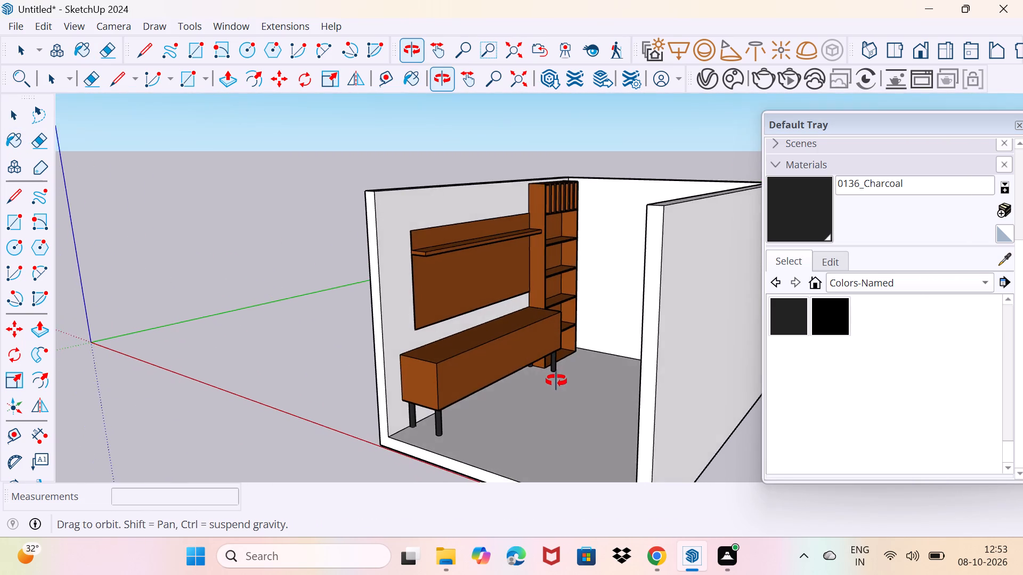
middle_drag(556, 381, 533, 371)
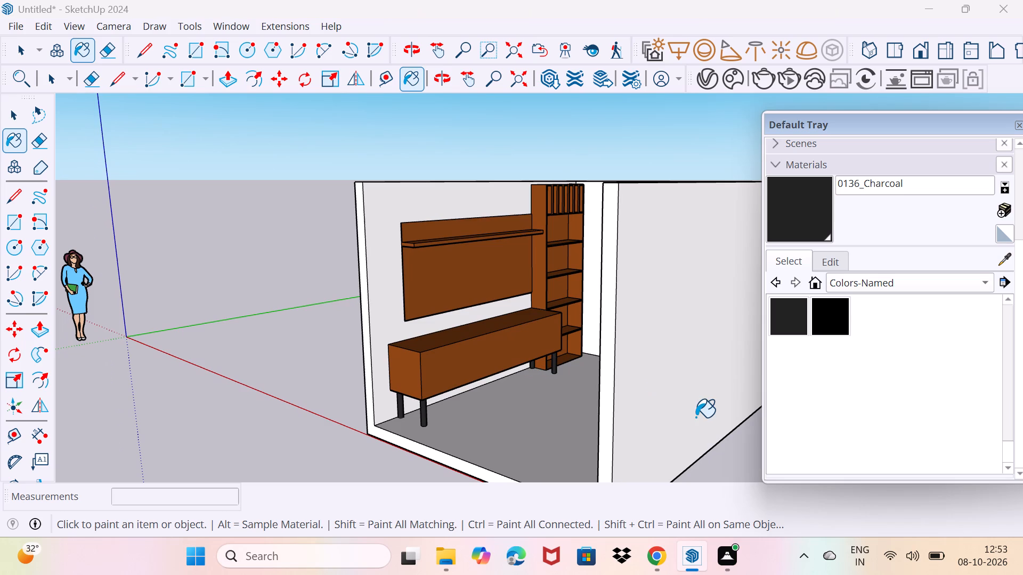
right_click(1022, 574)
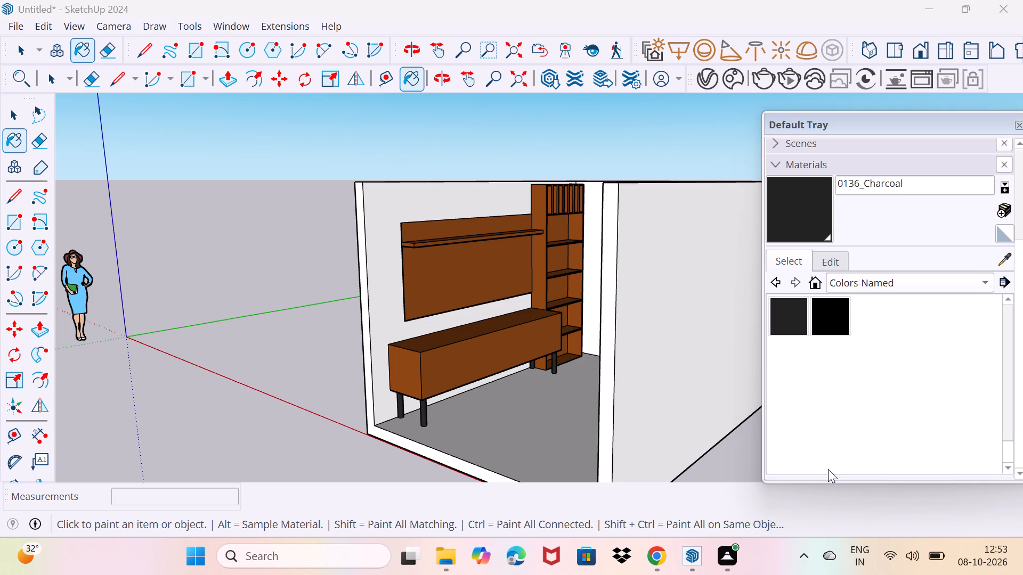
key(space)
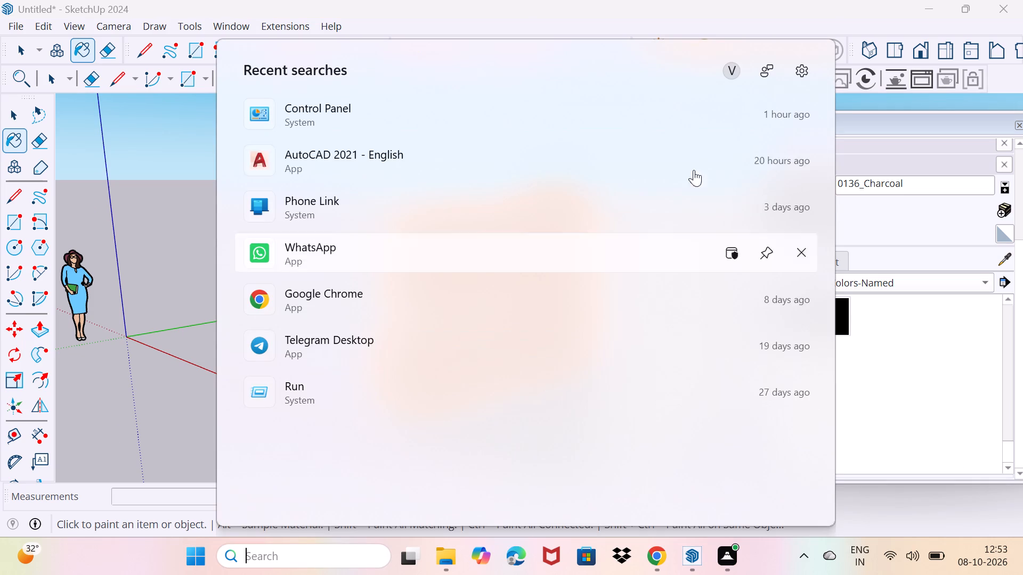
click(133, 352)
key(space)
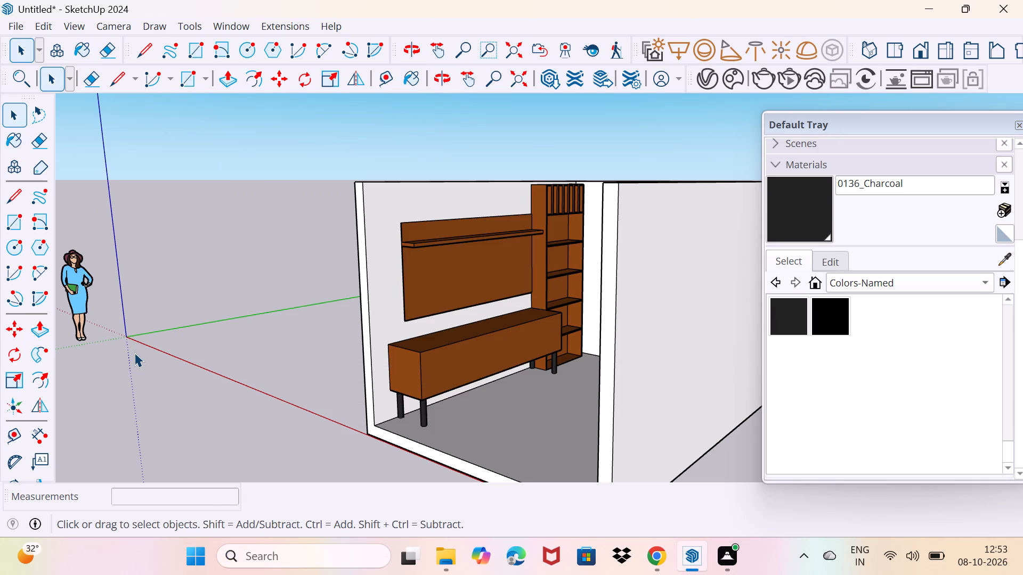
scroll(462, 374, up, 4)
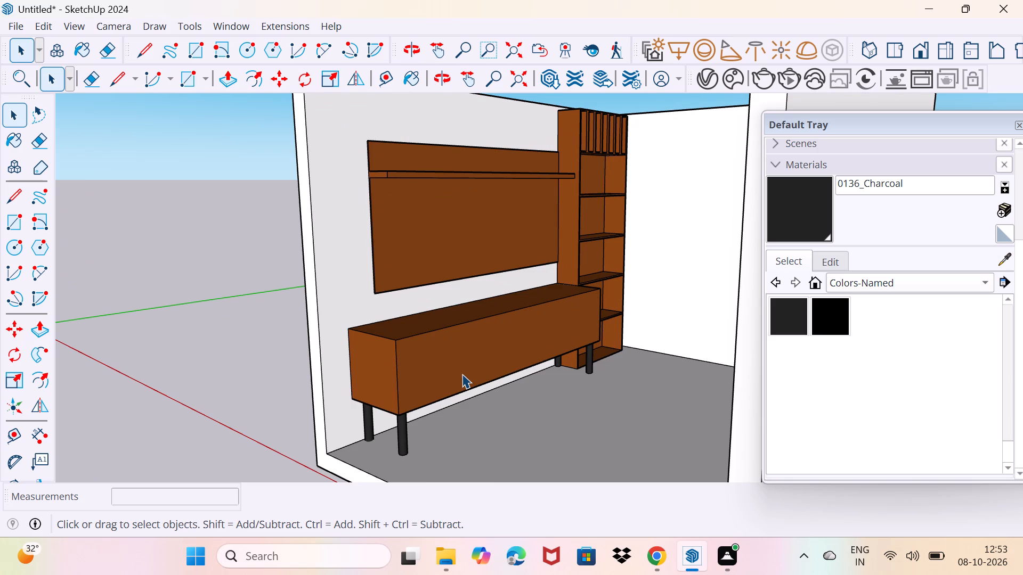
Divide the box unit's front into three equal sections by copying its vertical corner edge to the opposite end and dividing by 3.
scroll(443, 378, up, 3)
middle_click(441, 377)
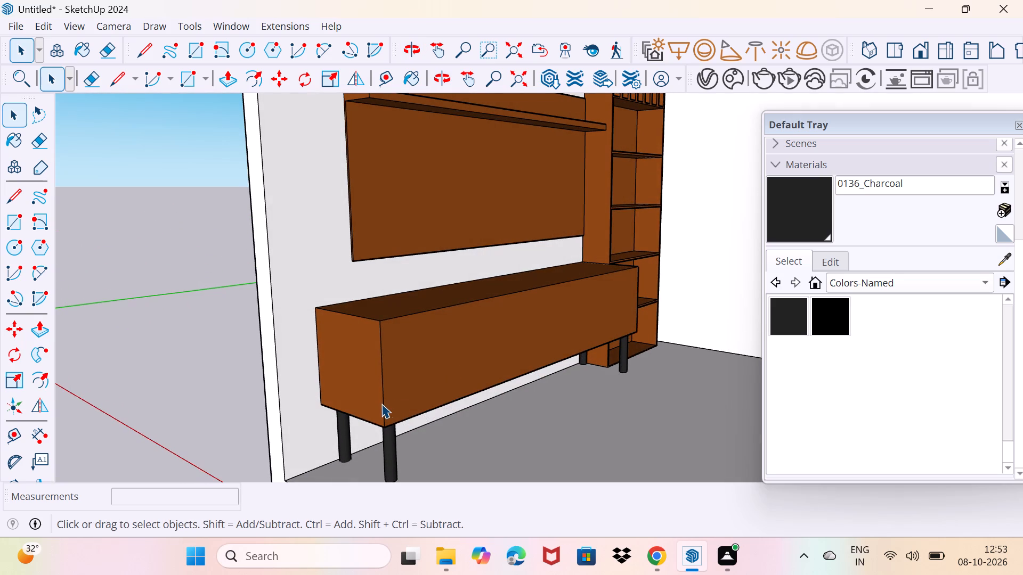
click(384, 403)
key(m)
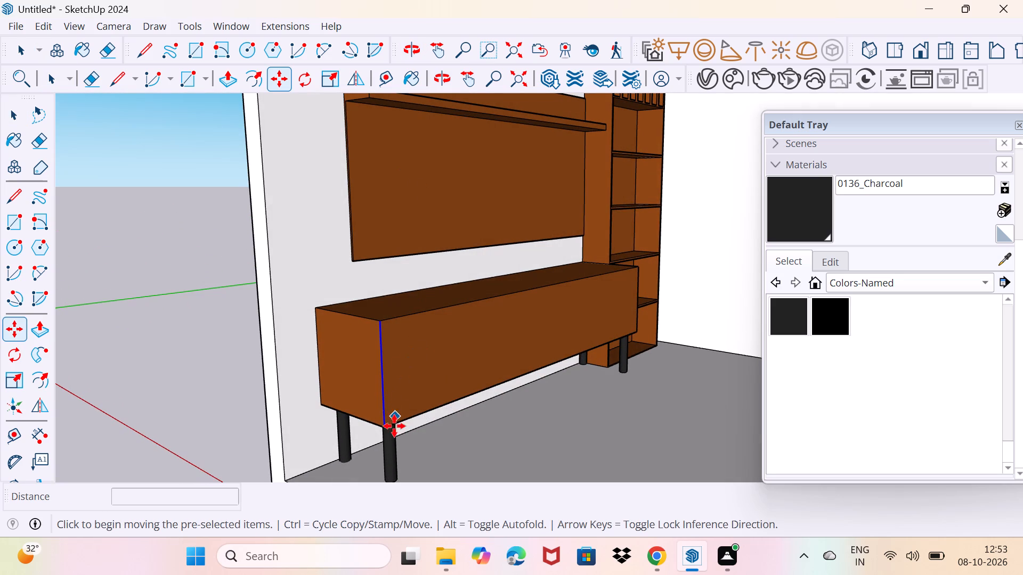
click(381, 428)
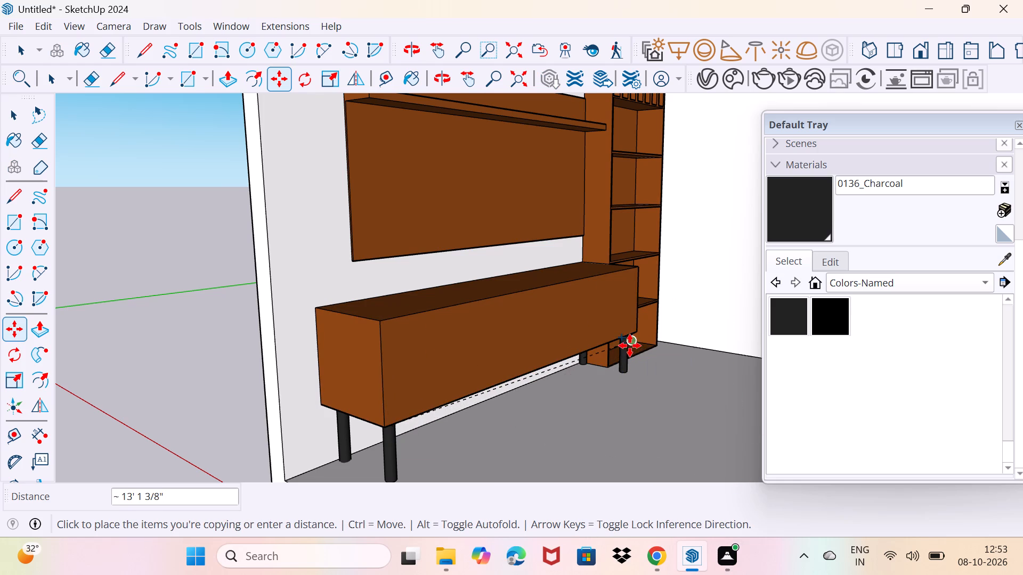
scroll(623, 338, up, 3)
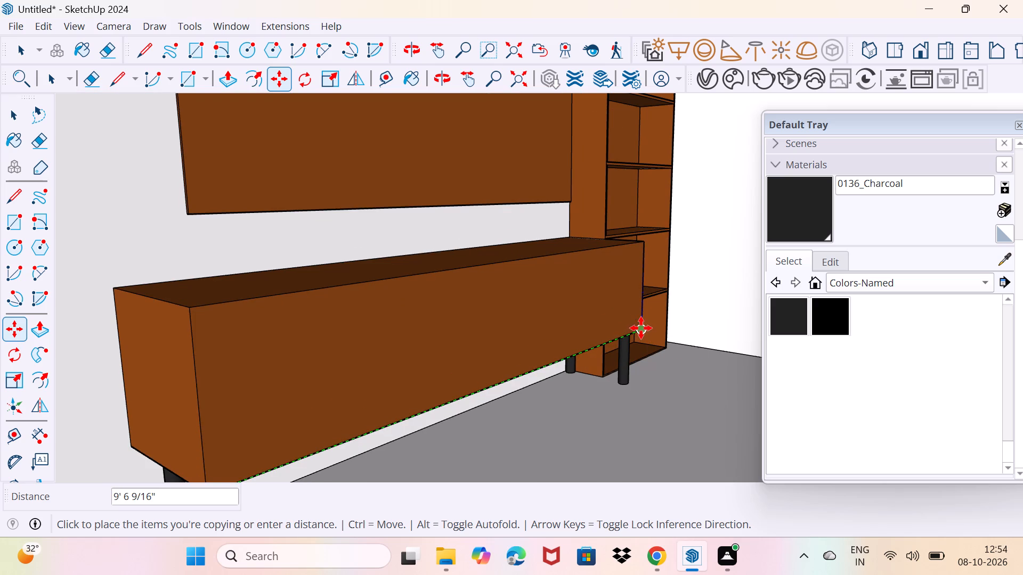
click(641, 328)
key(slash)
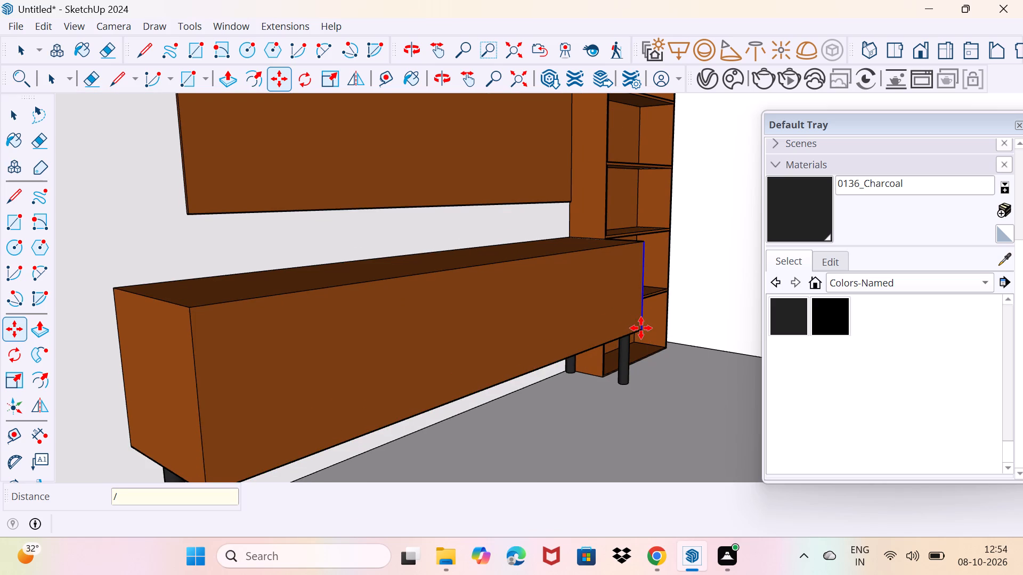
key(3)
key(Return)
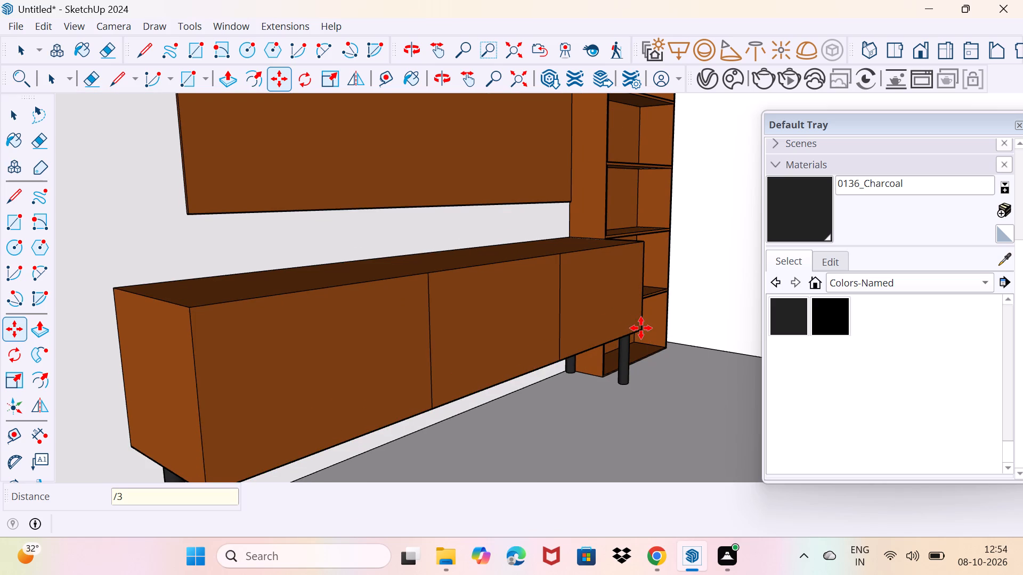
Copy the front divider farther from the tall cabinet 6" along the bottom edge, away from the cabinet.
middle_drag(493, 362, 465, 372)
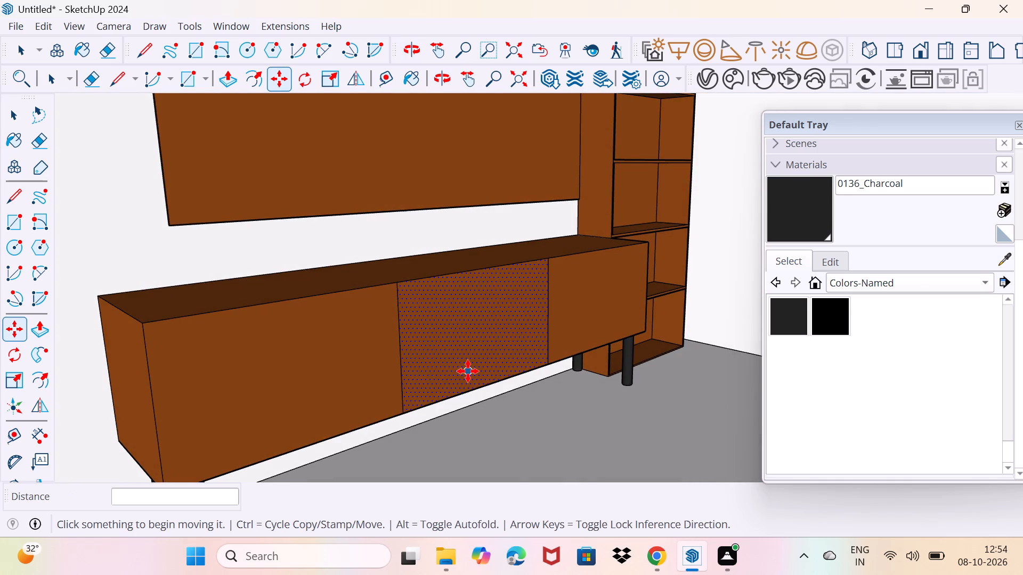
key(space)
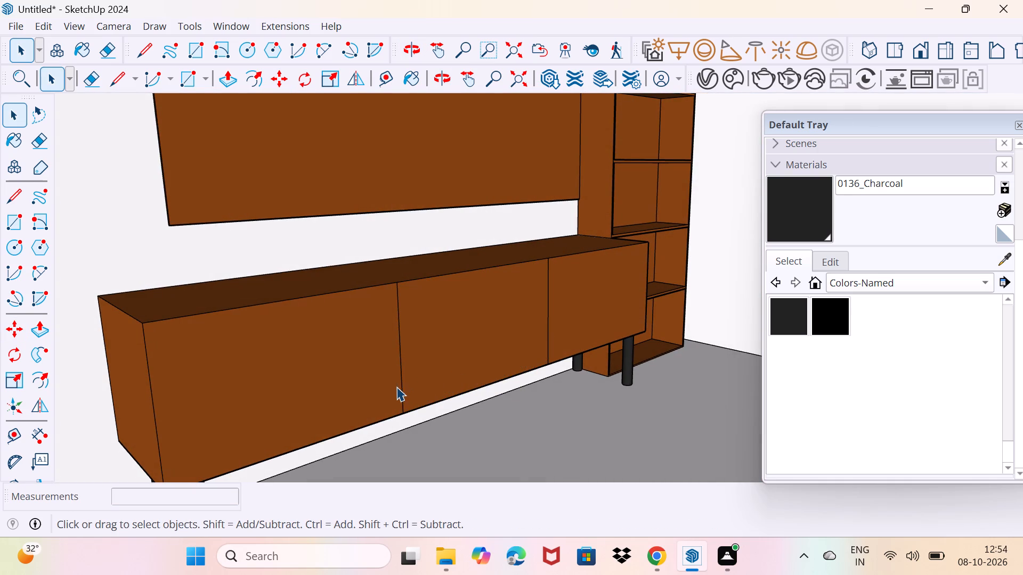
click(403, 385)
scroll(408, 420, up, 2)
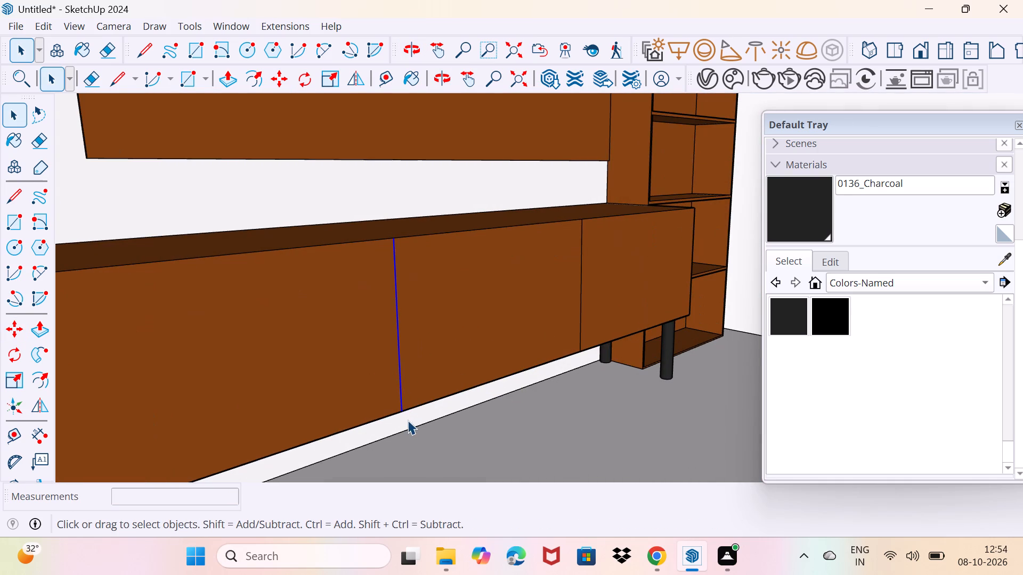
key(m)
click(403, 414)
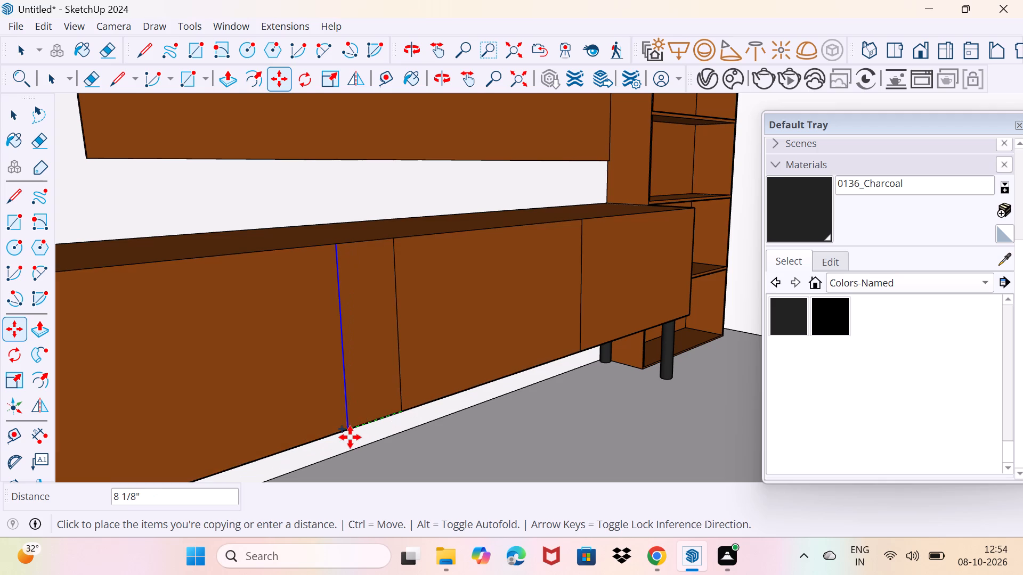
scroll(331, 443, down, 2)
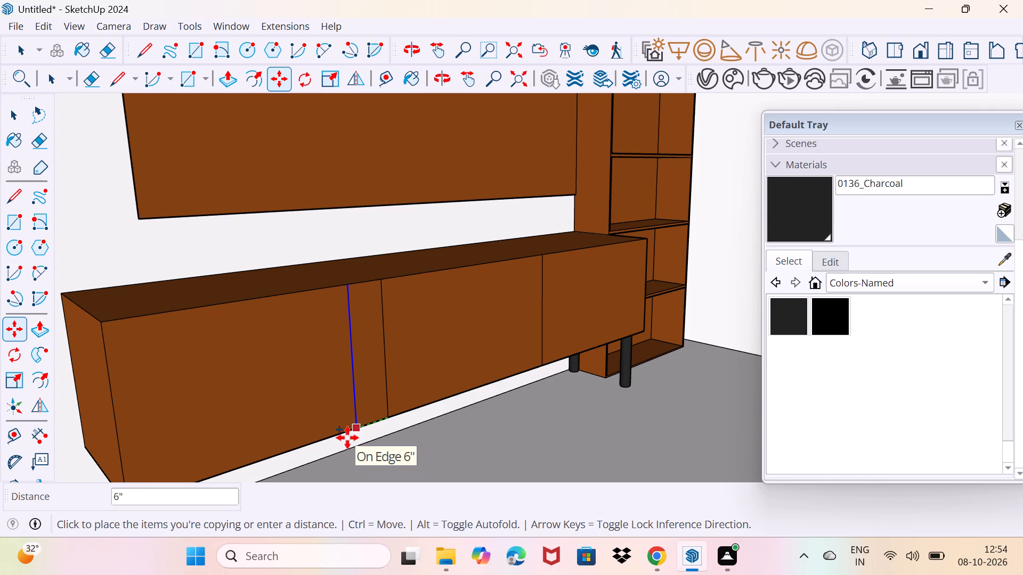
click(347, 438)
key(Escape)
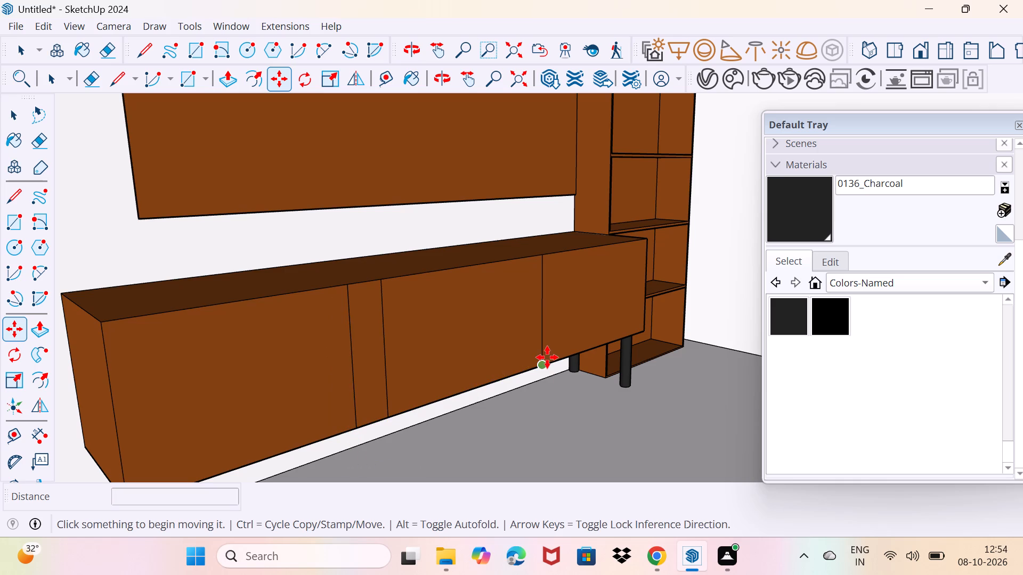
Copy the front divider nearer the tall cabinet about 10" along the bottom edge towards the cabinet.
key(space)
click(541, 356)
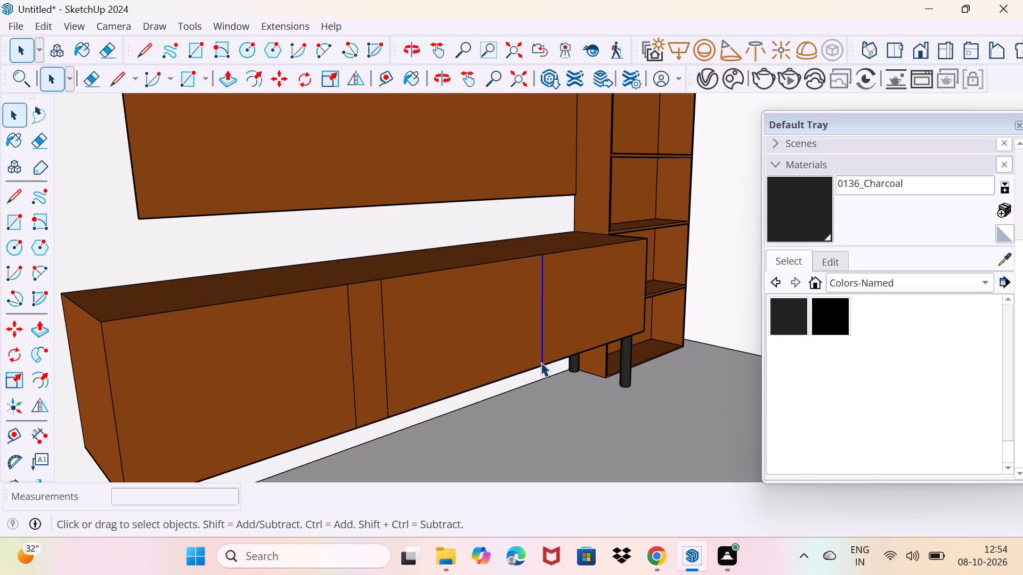
key(m)
click(546, 371)
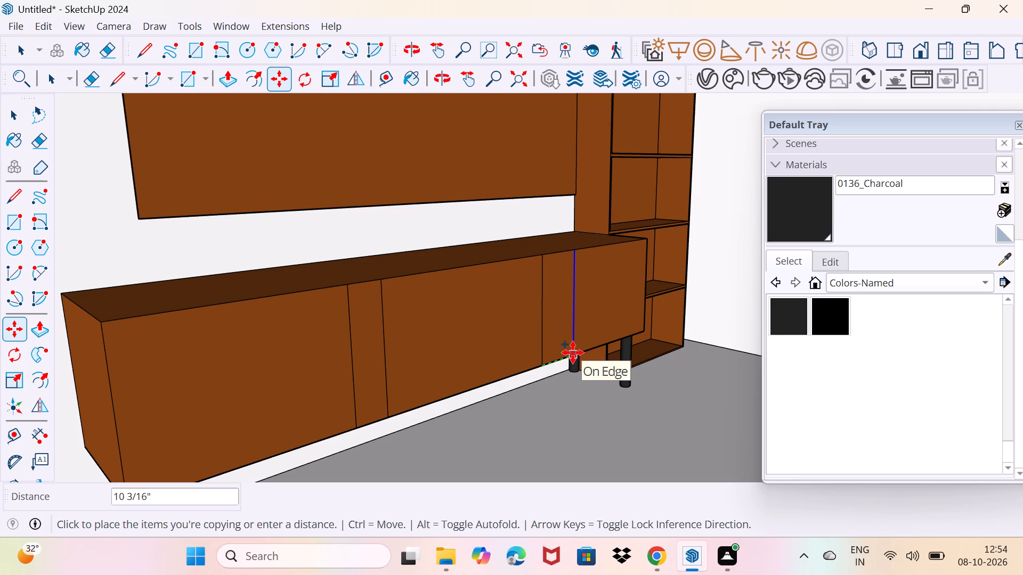
click(573, 352)
key(space)
drag(572, 404, 575, 392)
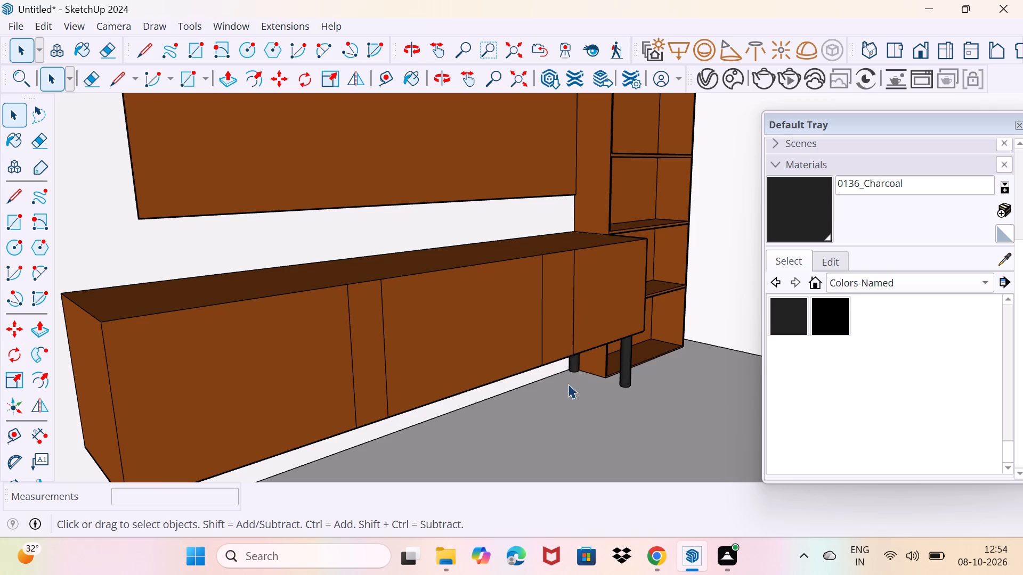
Erase the two original one-third dividers, keeping the shifted copies on the box unit's front.
key(e)
click(541, 340)
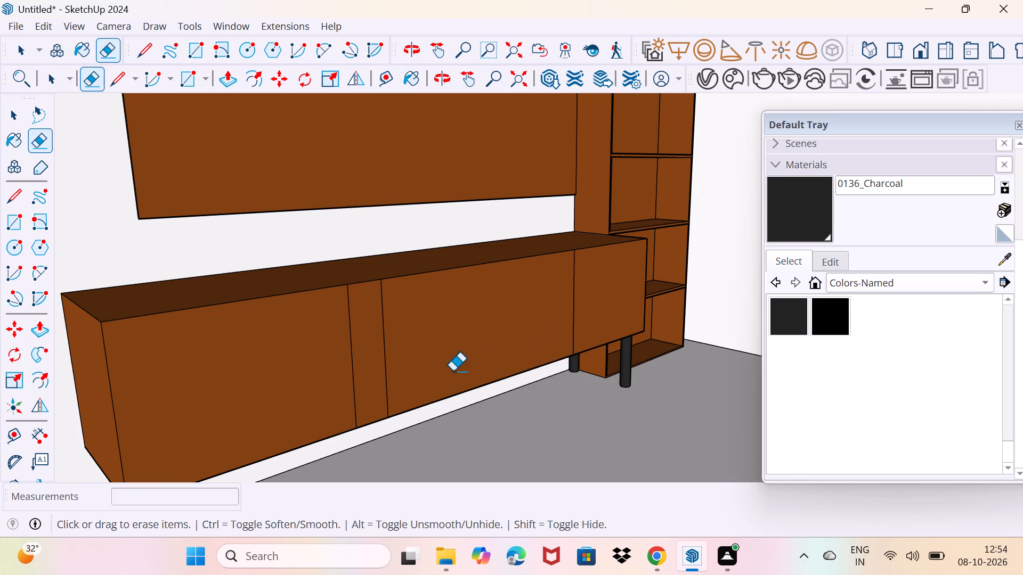
click(385, 370)
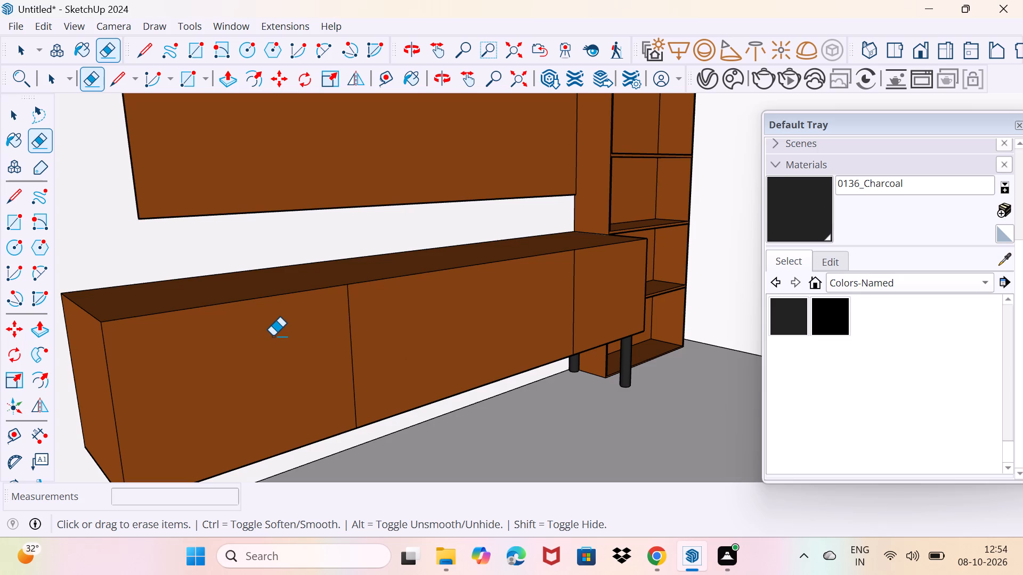
Split the front section farthest from the tall cabinet into two equal drawers by copying its top edge to the bottom and dividing by 2.
middle_drag(273, 336, 283, 275)
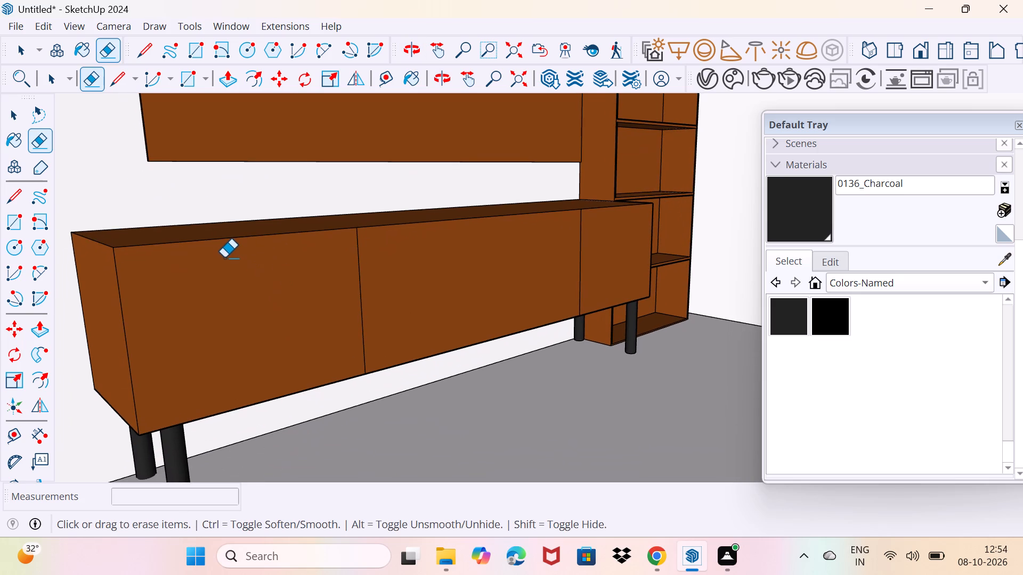
key(space)
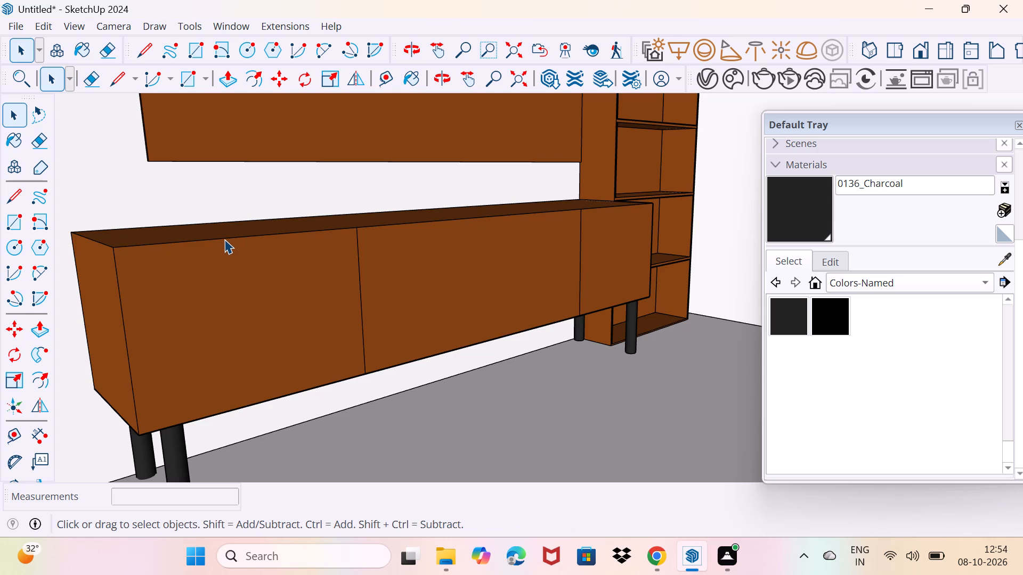
click(224, 239)
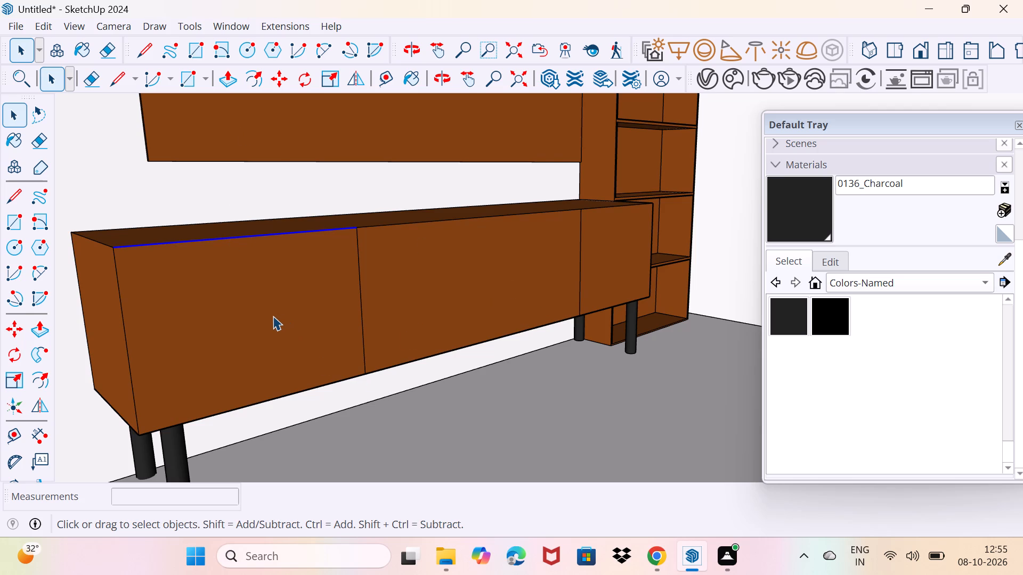
key(m)
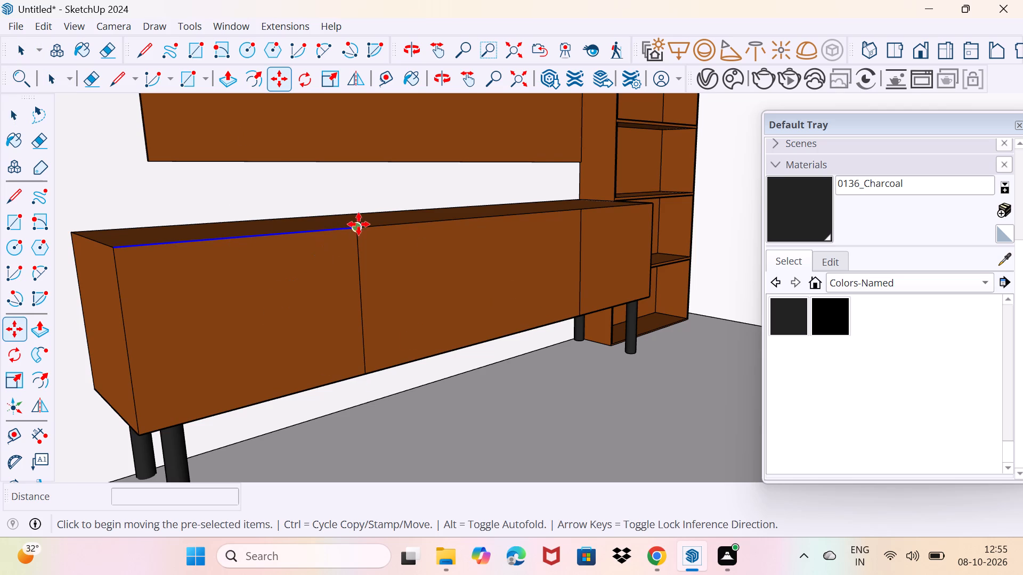
click(363, 224)
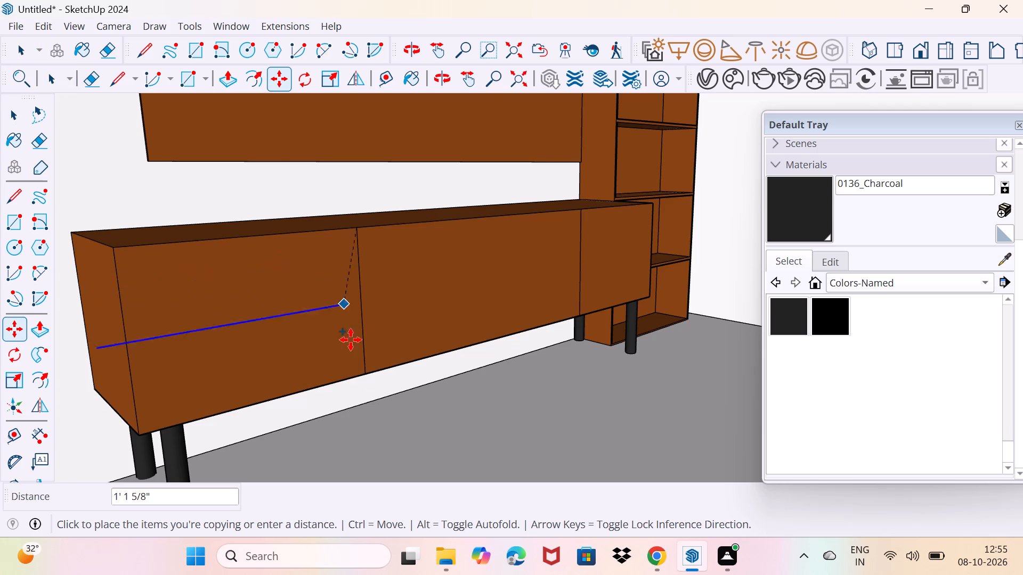
click(367, 377)
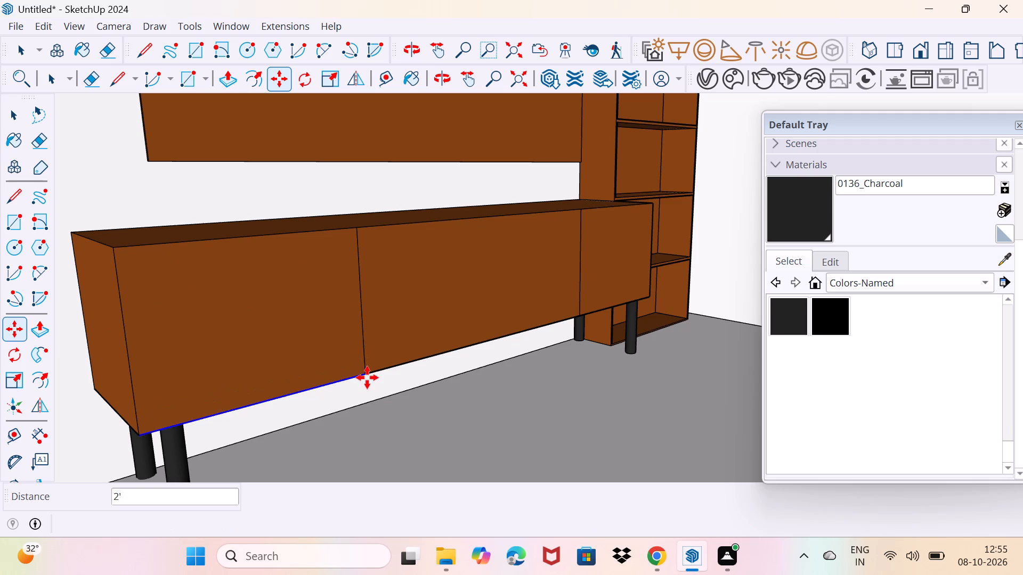
text(/2)
key(Return)
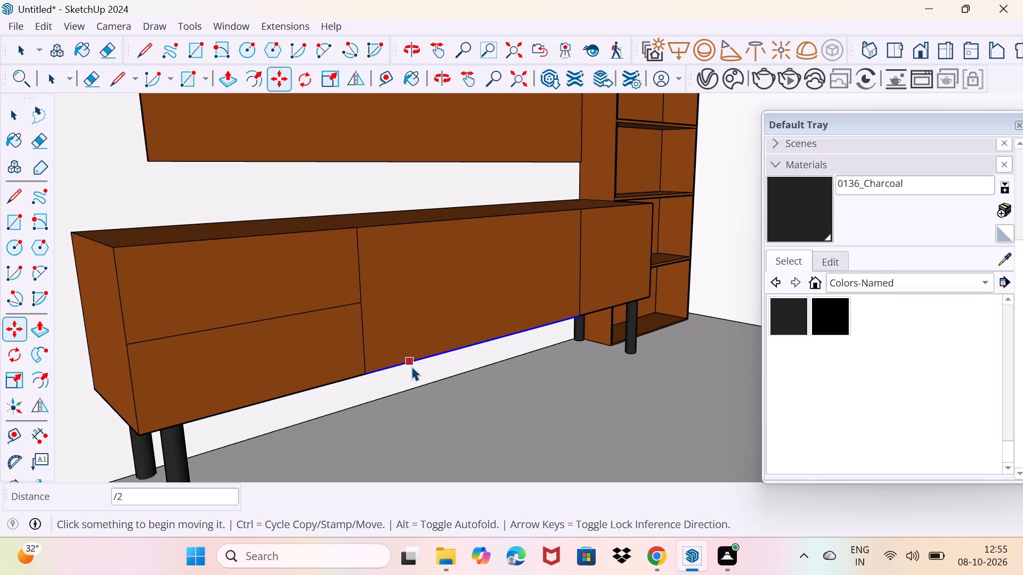
key(space)
drag(449, 432, 493, 398)
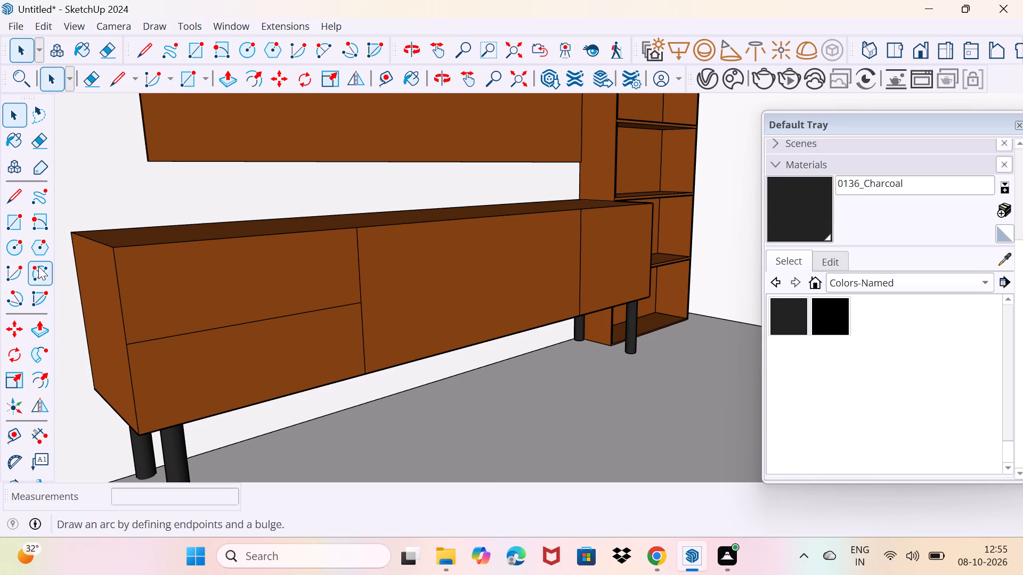
Offset the outlines of the upper and lower drawer fronts inward by 0.7".
click(43, 380)
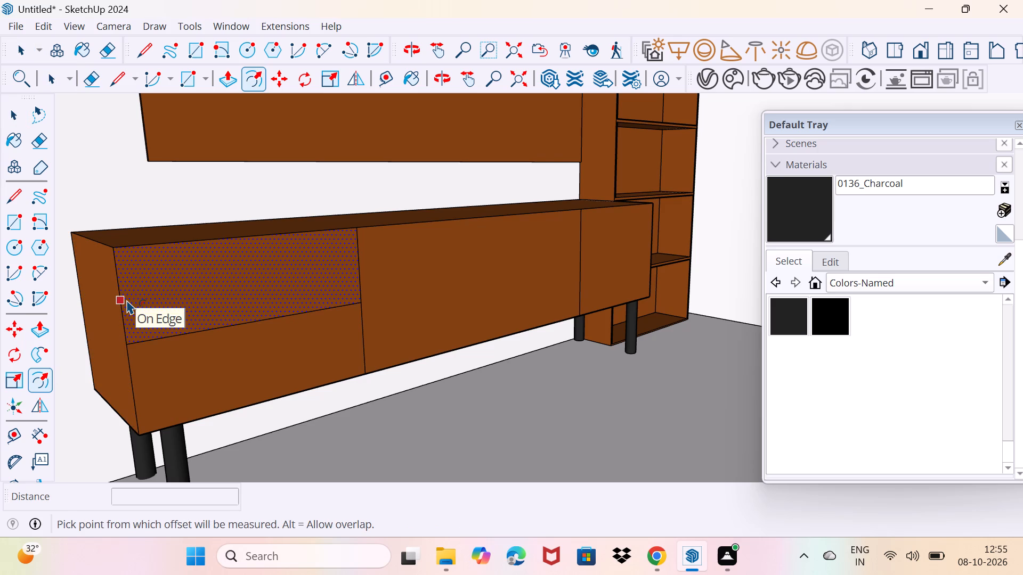
click(127, 300)
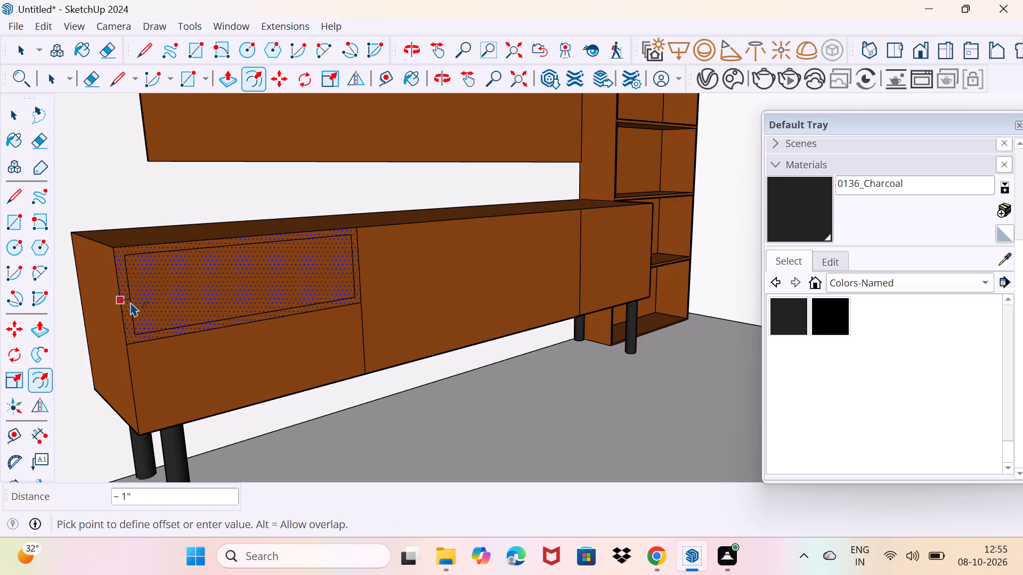
key(0)
key(period)
text(7")
key(Return)
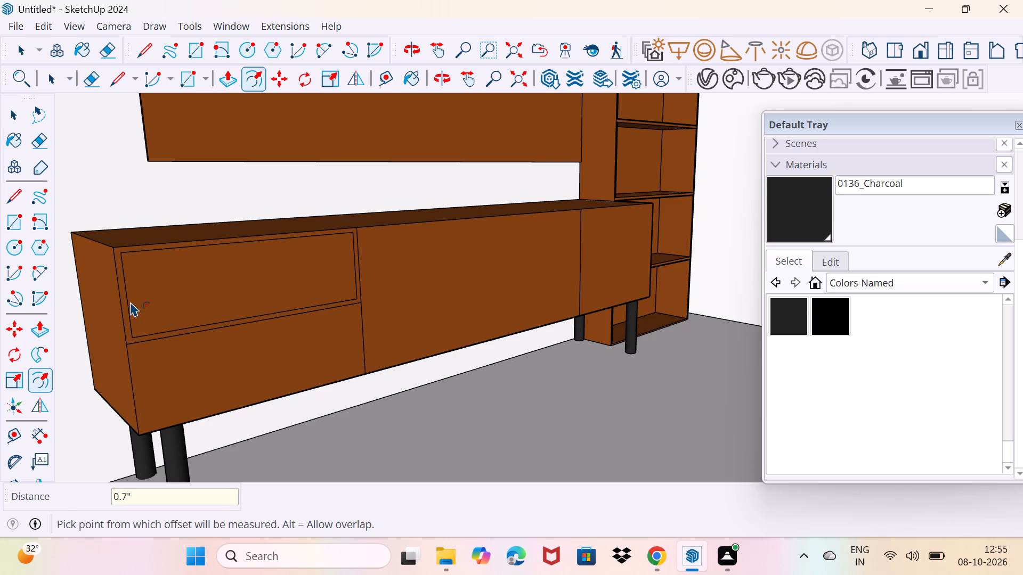
click(171, 420)
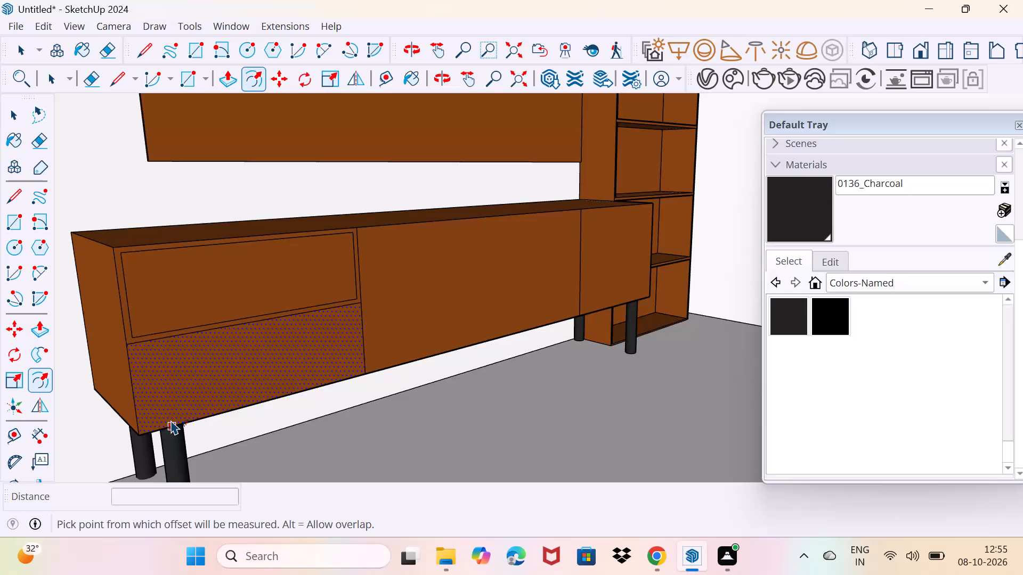
click(171, 420)
key(space)
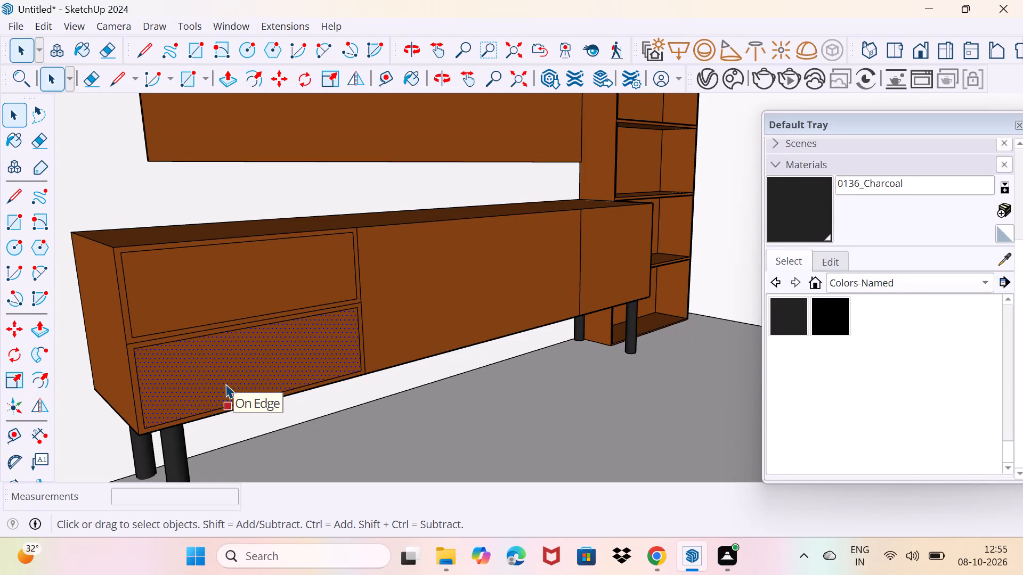
Erase the horizontal line between the two offset drawer outlines.
text(e)
scroll(176, 340, up, 6)
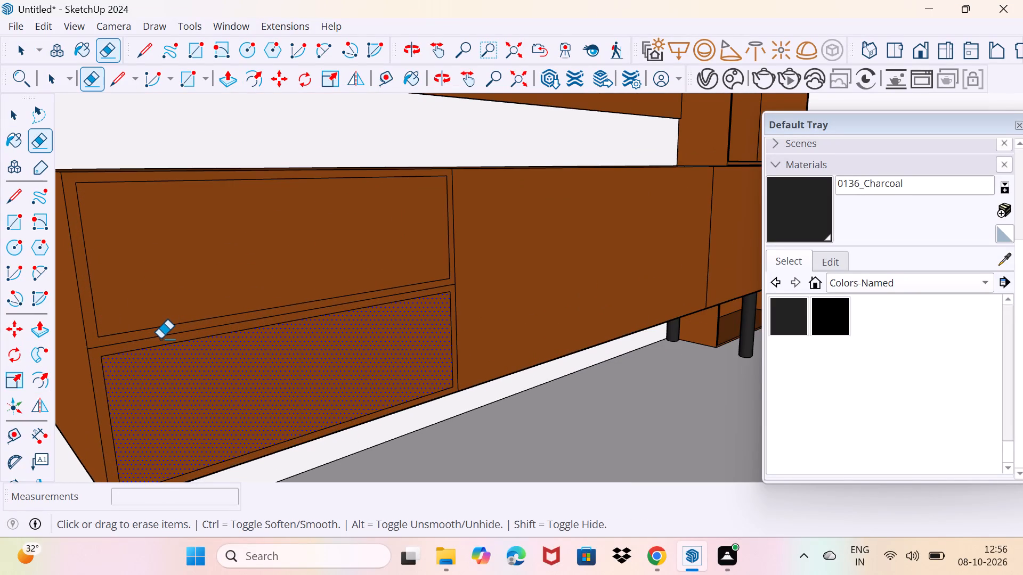
key(Escape)
scroll(159, 342, up, 1)
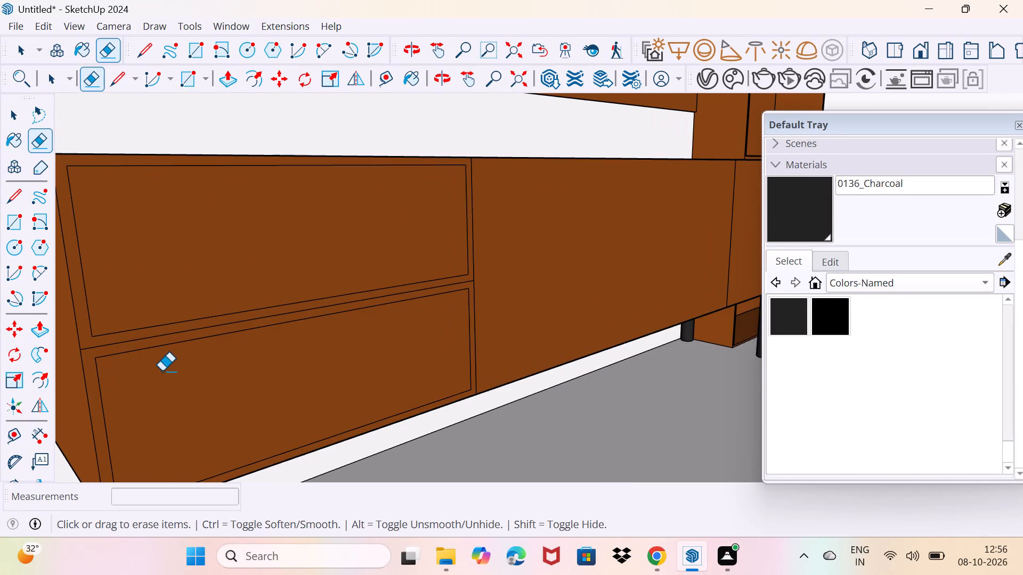
click(90, 348)
scroll(134, 335, down, 4)
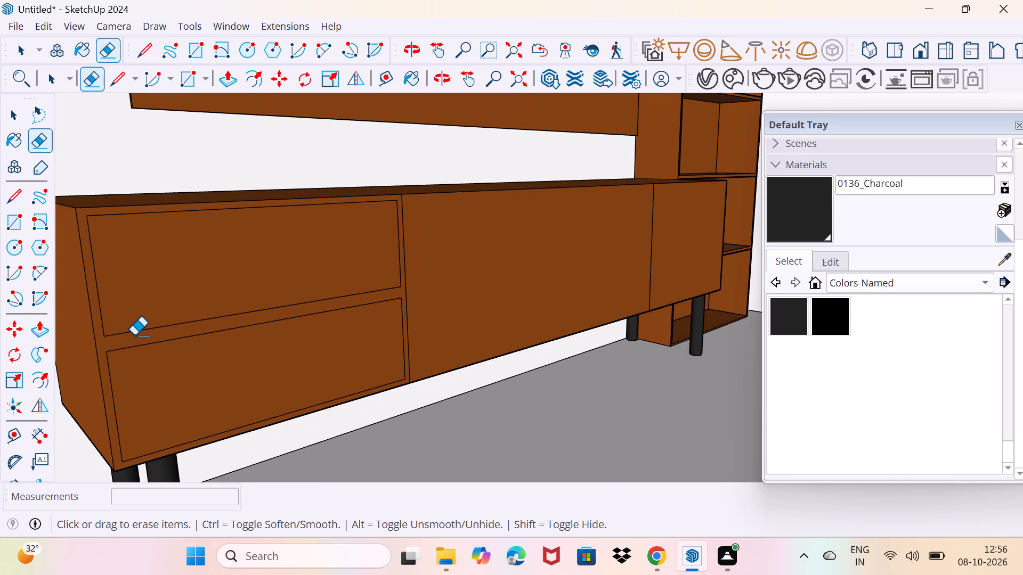
Pull the upper and lower framed drawer fronts, in the section farthest from the tall cabinet, outward by 0.4".
key(space)
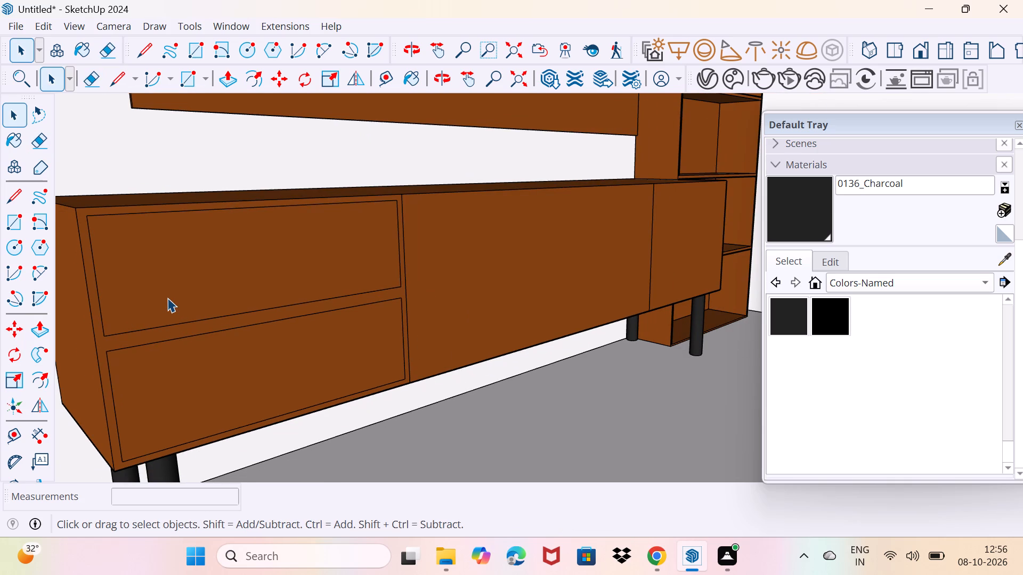
click(167, 298)
key(p)
click(166, 293)
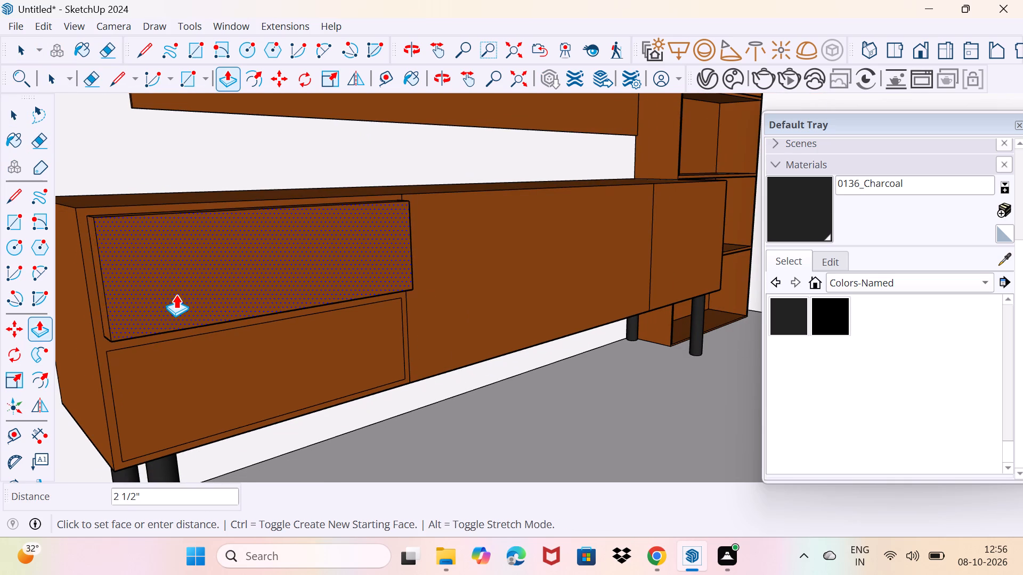
text(0.)
text(4")
key(Return)
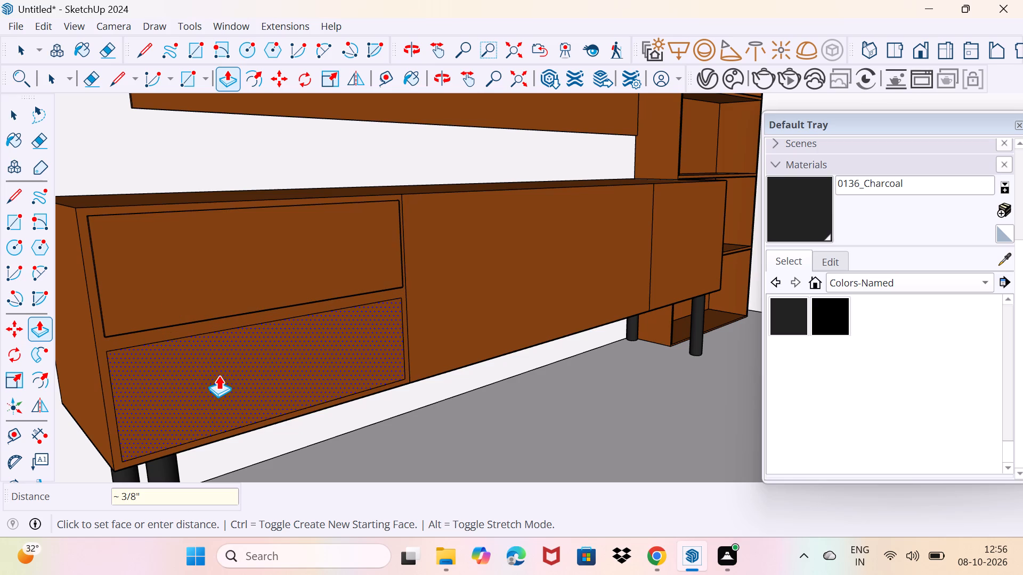
double_click(218, 375)
key(space)
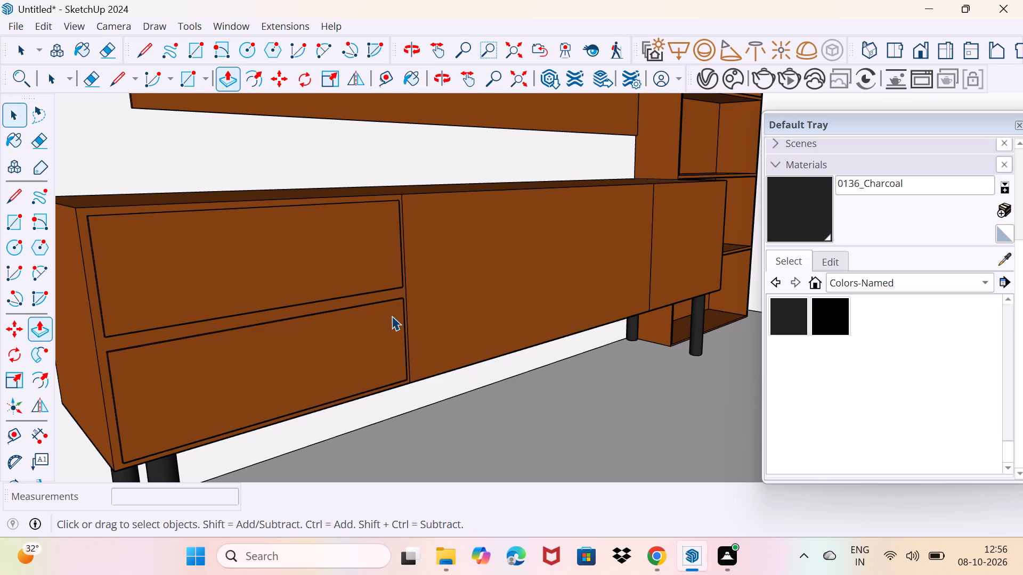
Split the middle front section into two equal halves by copying its top edge to the bottom and dividing by 2.
middle_drag(443, 290, 378, 315)
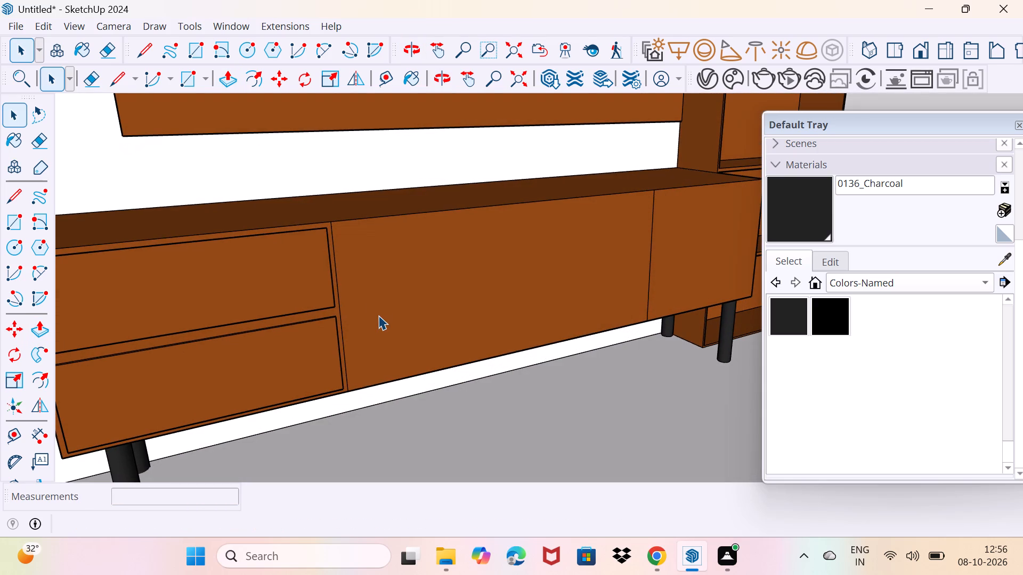
key(space)
click(385, 216)
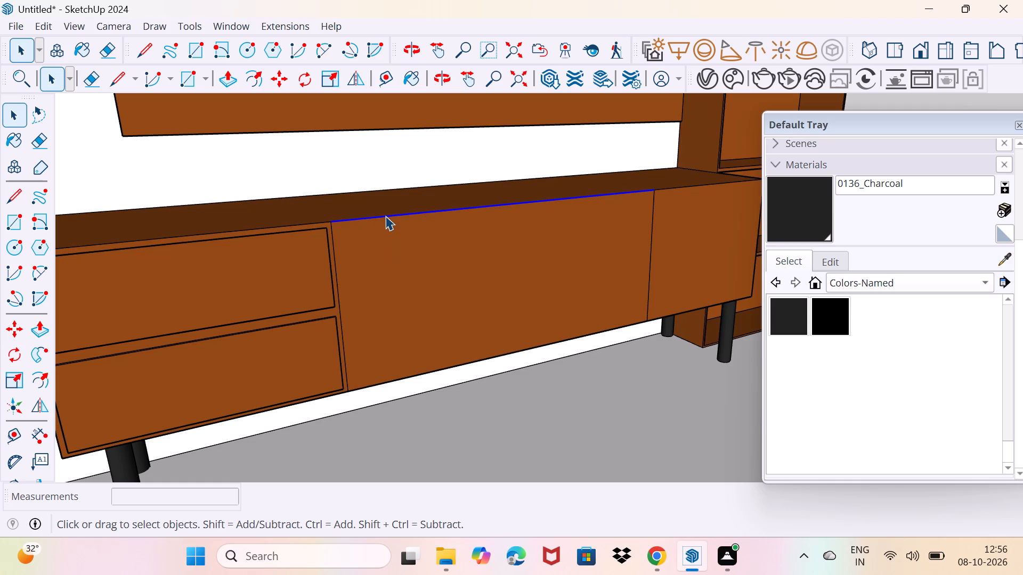
key(m)
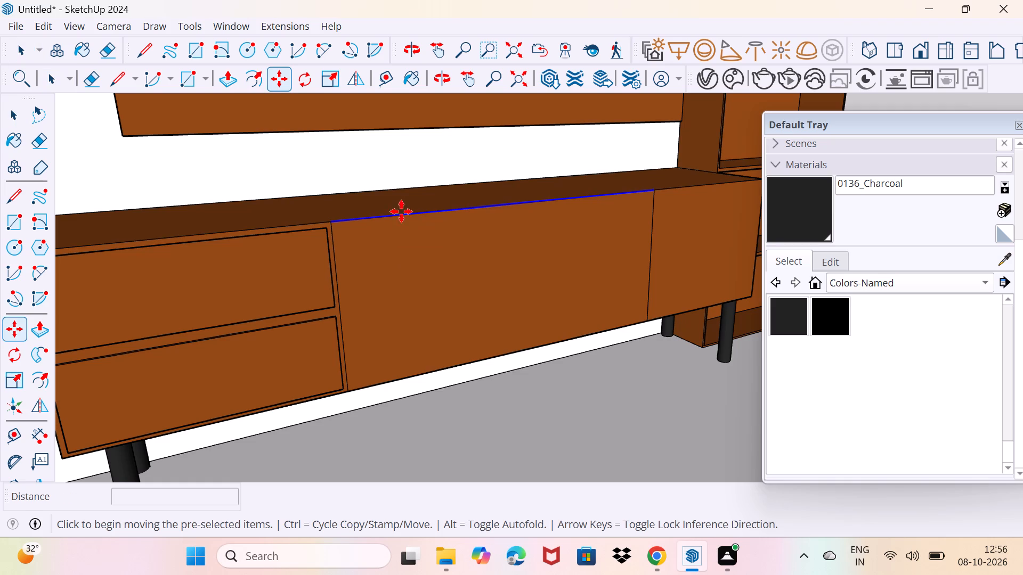
click(653, 190)
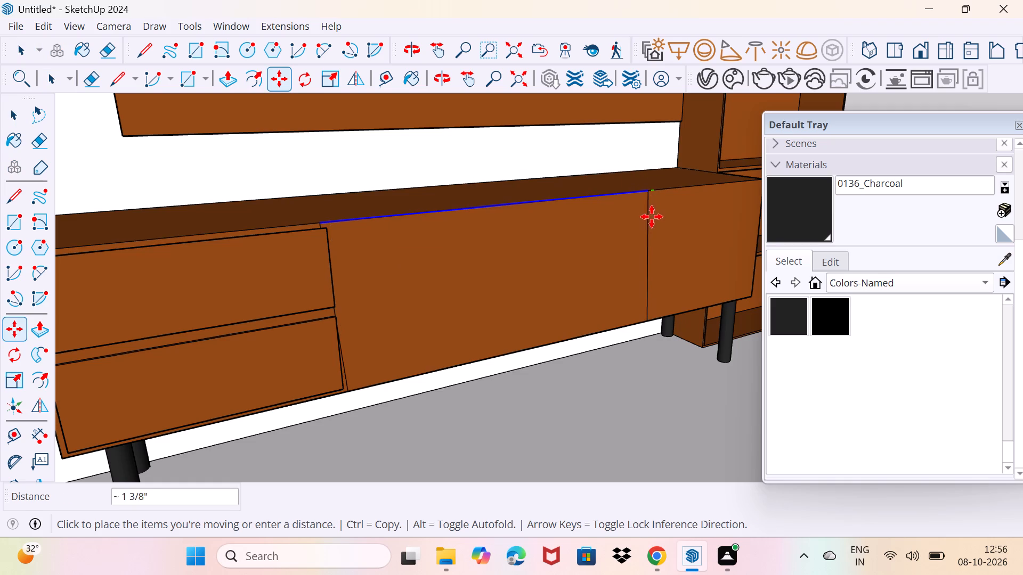
click(650, 325)
text(/3)
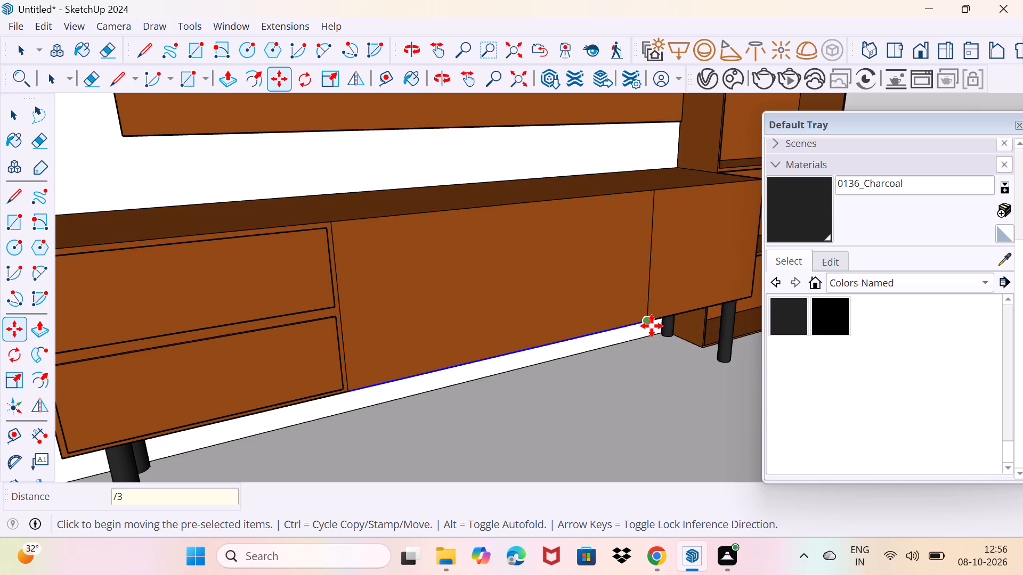
key(BackSpace)
key(2)
key(Return)
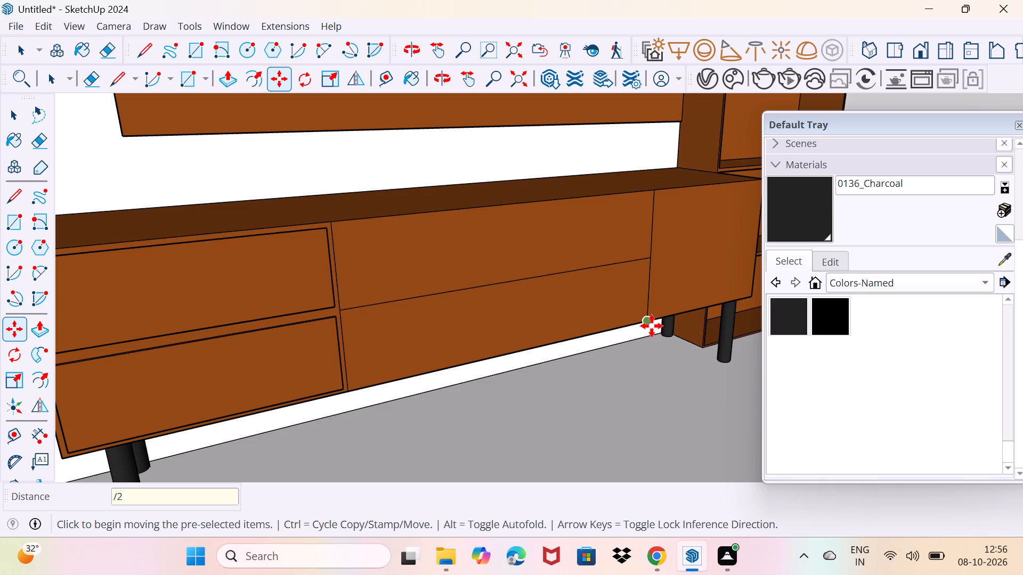
key(space)
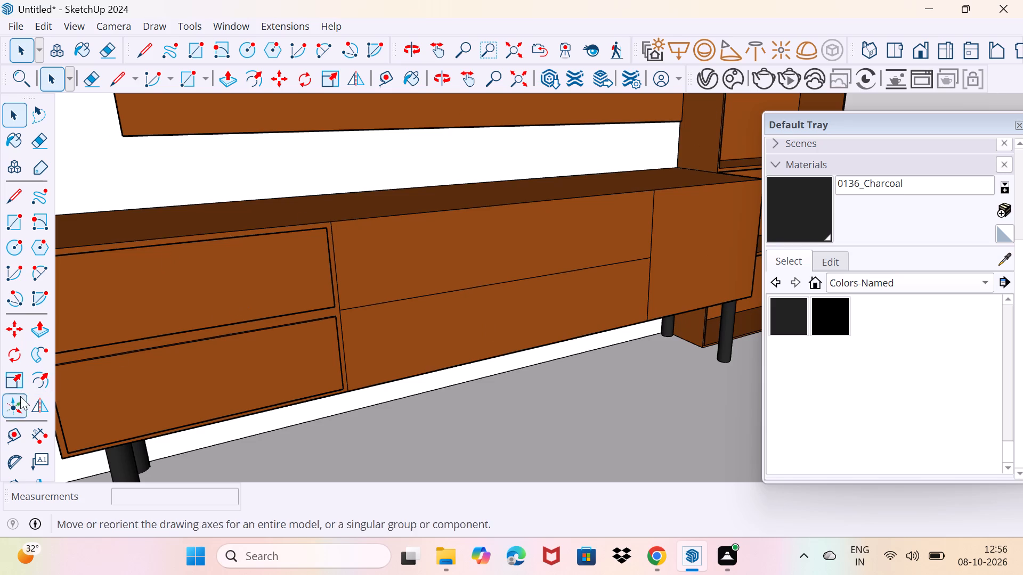
Offset the outlines of the middle section's upper and lower faces inward by 0.7".
click(36, 380)
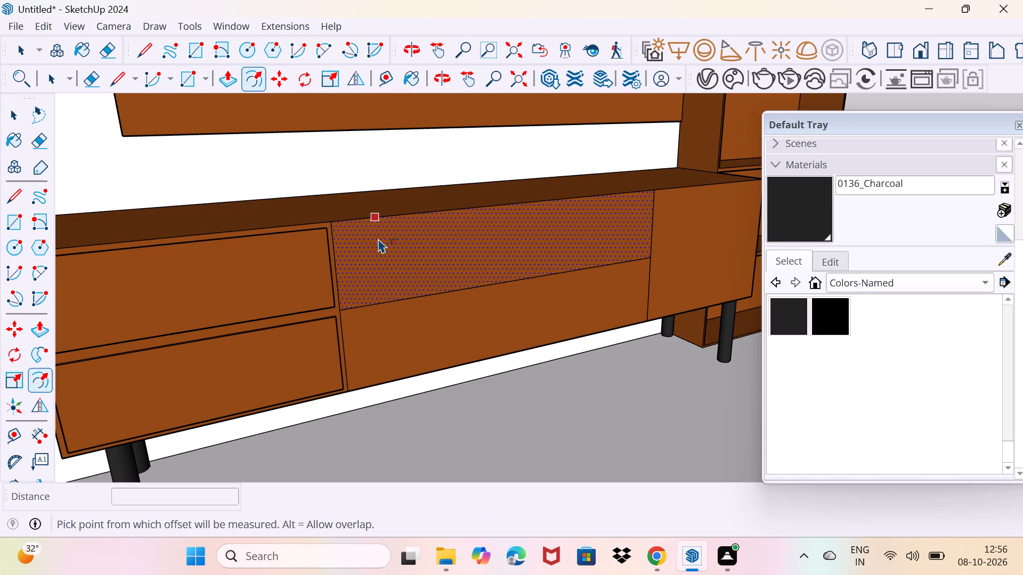
click(378, 242)
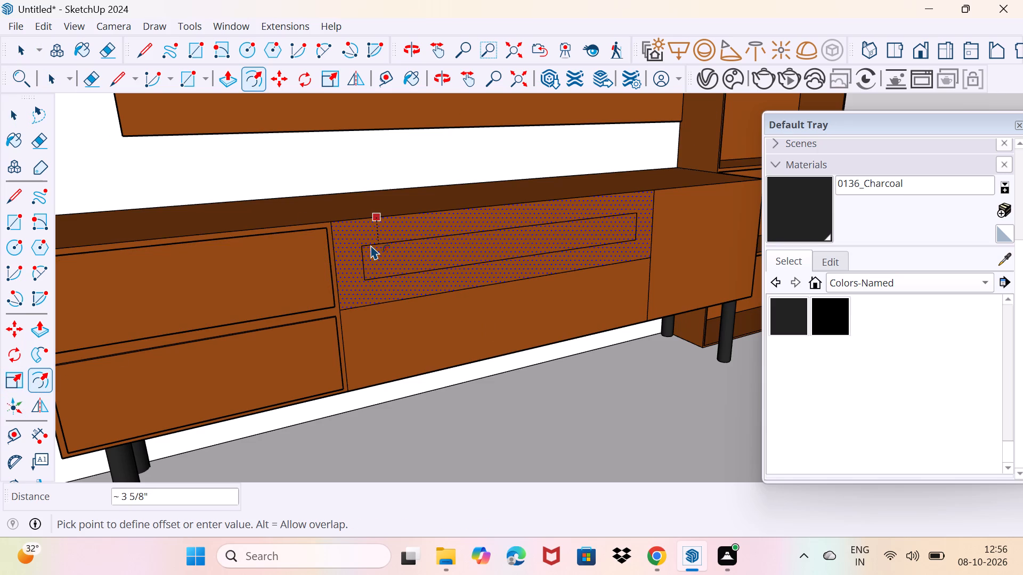
text(0.)
text(7")
key(Return)
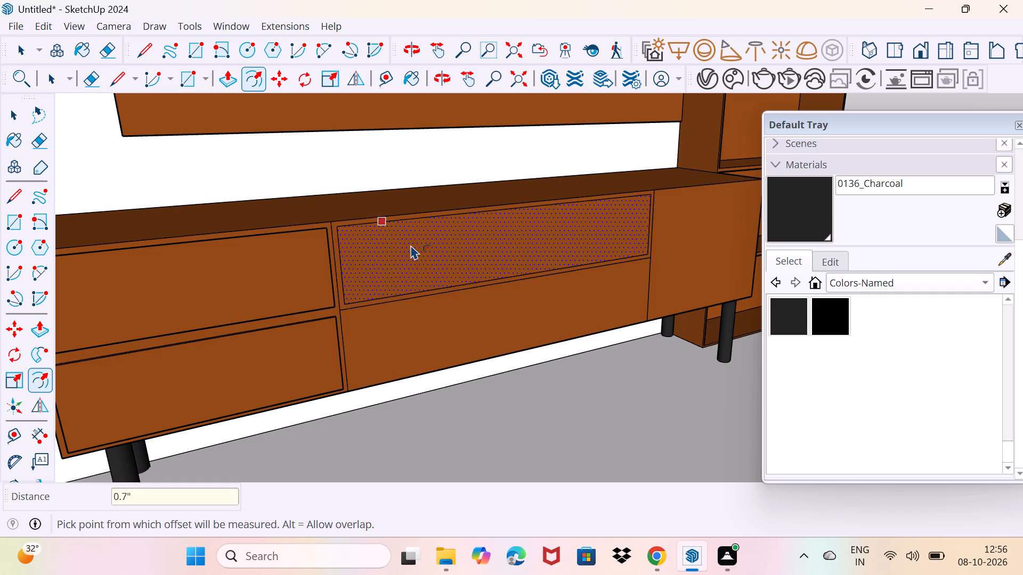
double_click(424, 366)
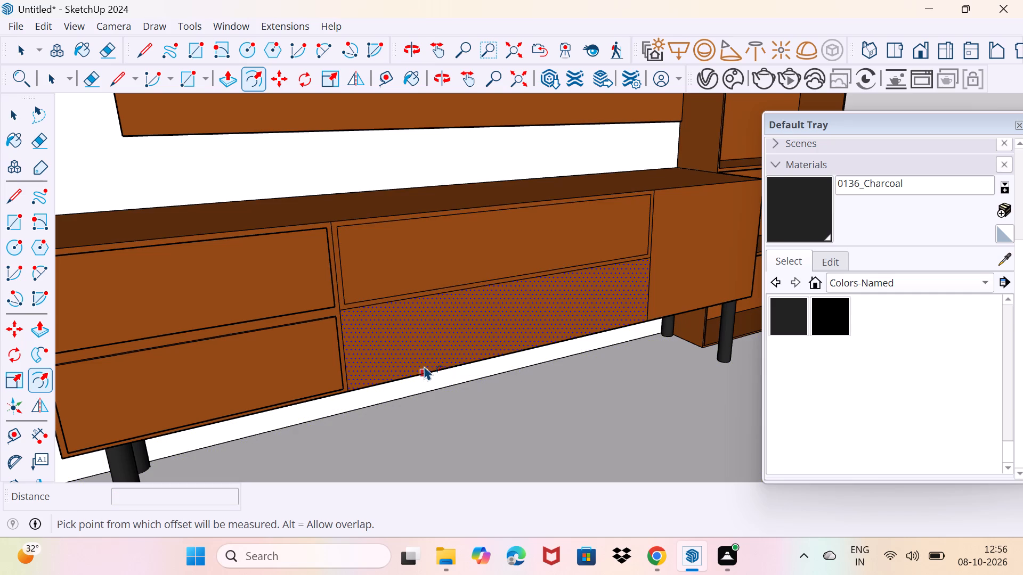
key(space)
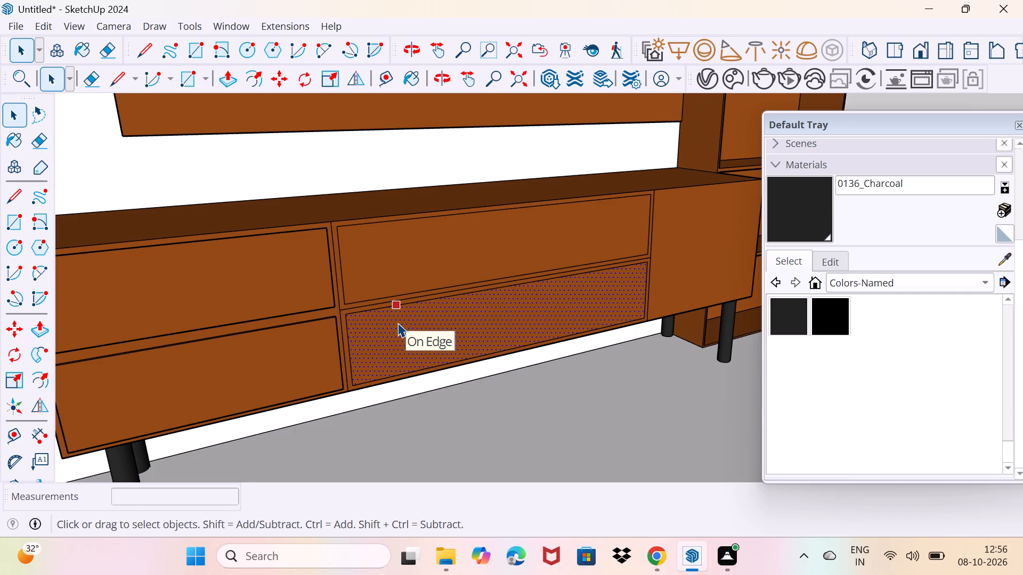
Erase the horizontal dividing line between the two offset outlines in the middle section.
drag(436, 432, 448, 421)
scroll(339, 298, up, 2)
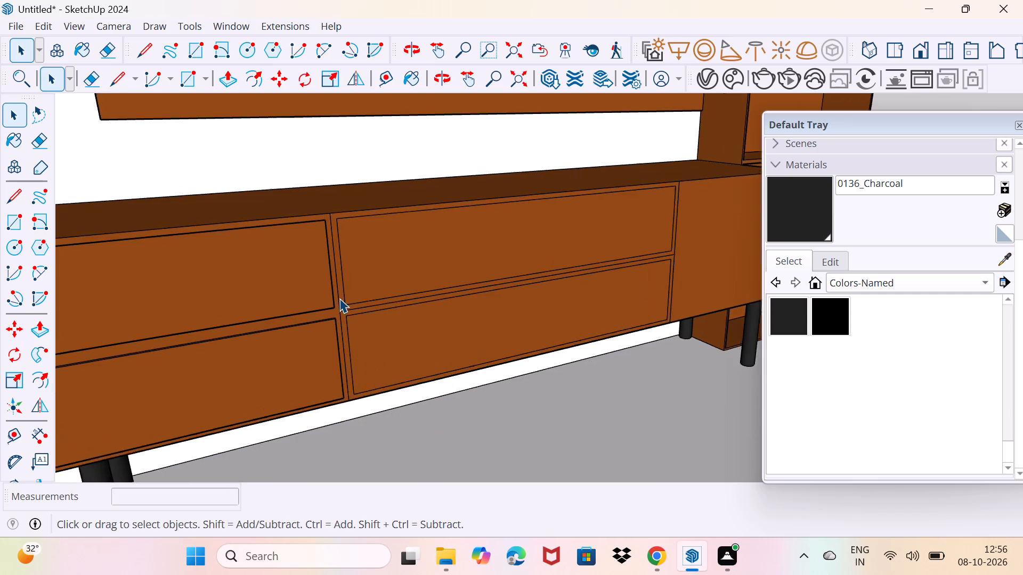
scroll(339, 298, up, 1)
key(e)
click(354, 313)
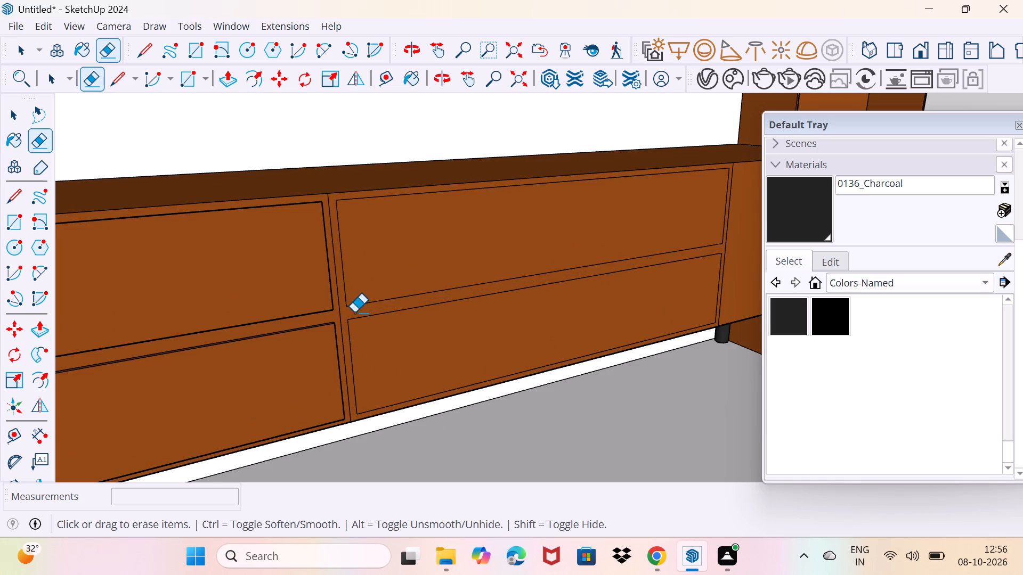
scroll(391, 289, down, 3)
key(space)
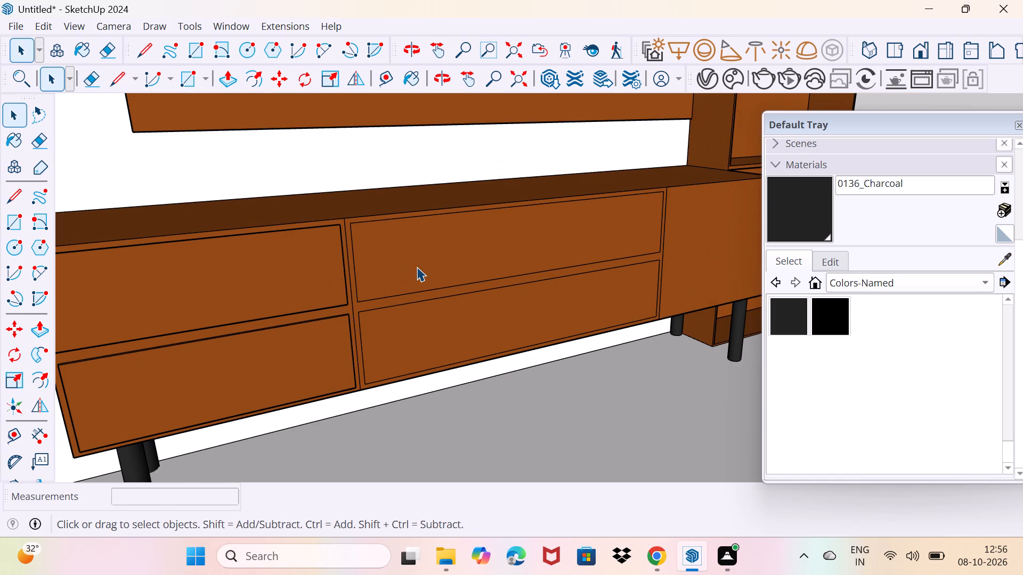
Push the middle section's upper inset face inward about 1' 2 5/8" to form an open niche.
text(p)
click(422, 259)
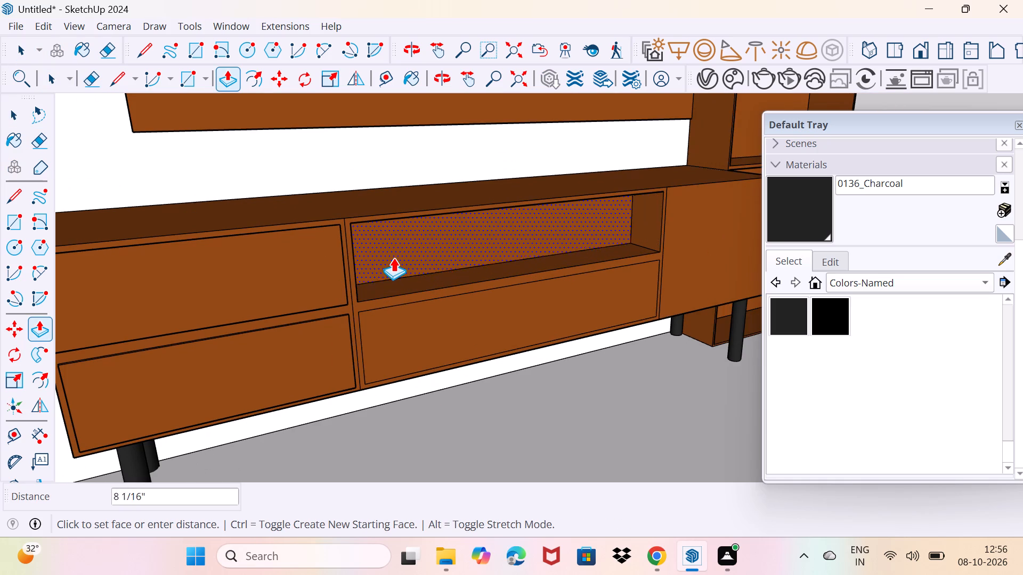
click(381, 250)
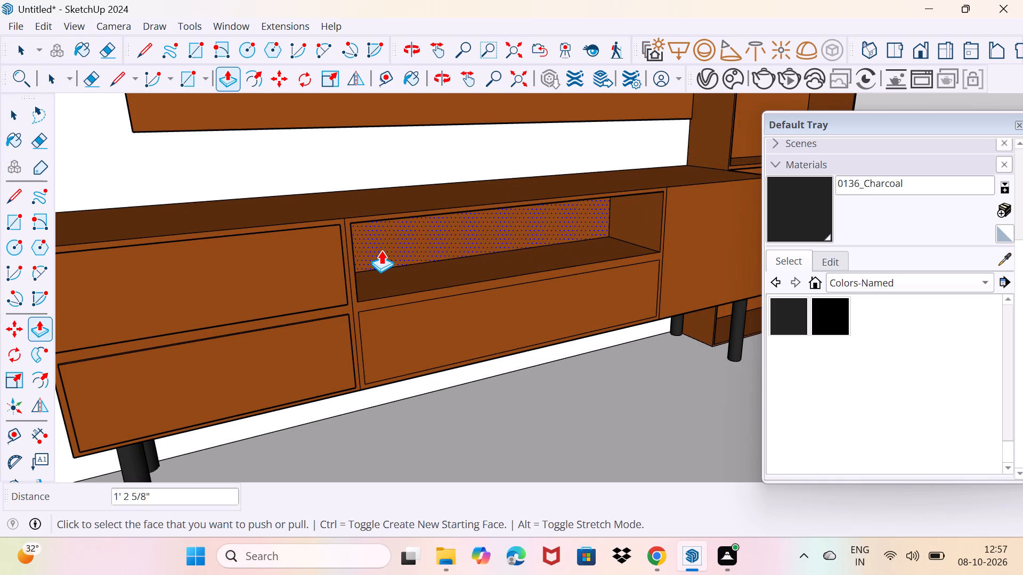
key(space)
Split the front section nearest the tall cabinet into two equal halves by copying its top edge to the bottom and dividing by 2.
scroll(457, 348, down, 3)
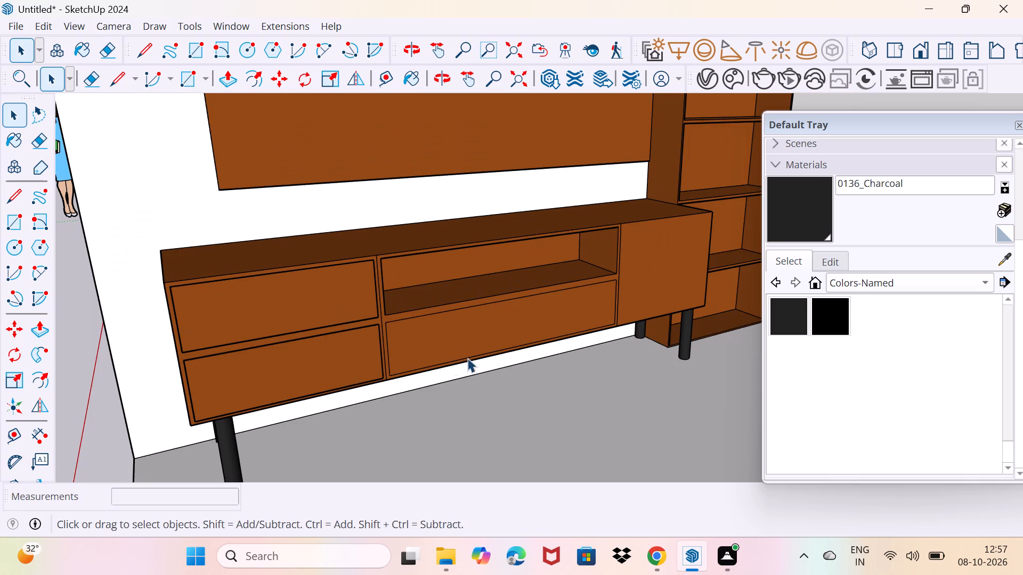
middle_drag(472, 357, 501, 370)
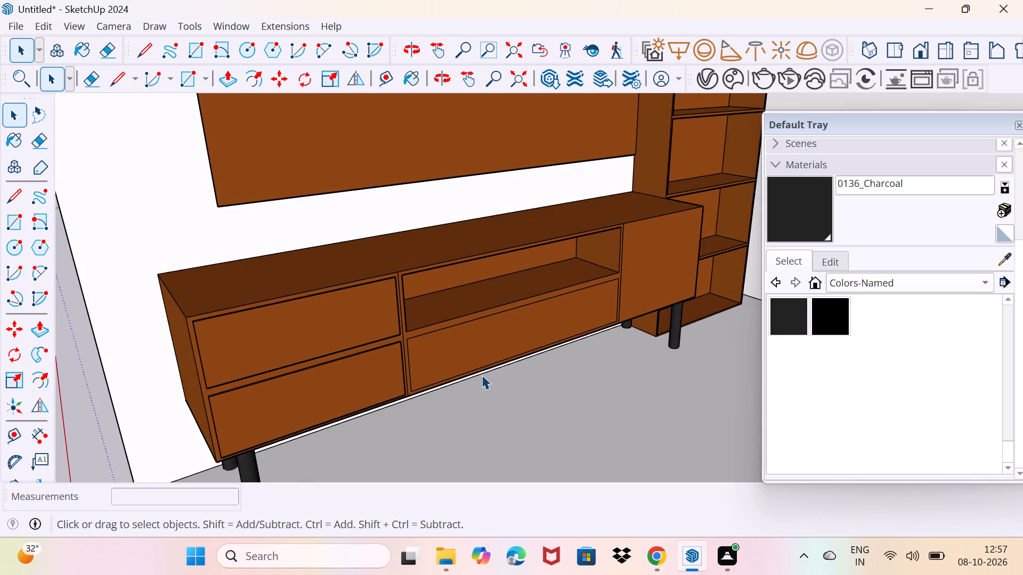
scroll(481, 375, down, 2)
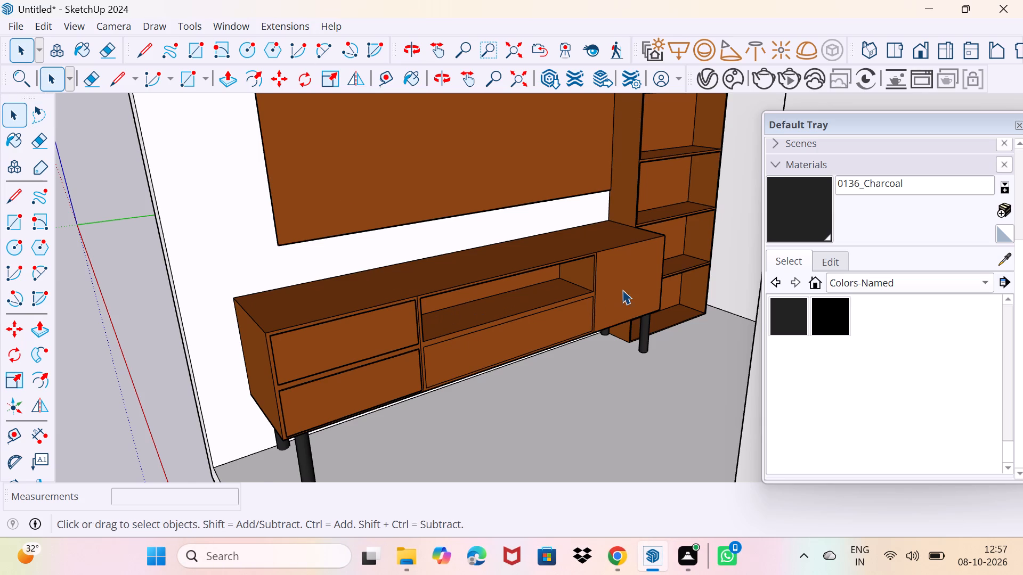
scroll(623, 282, up, 1)
middle_drag(621, 287, 629, 282)
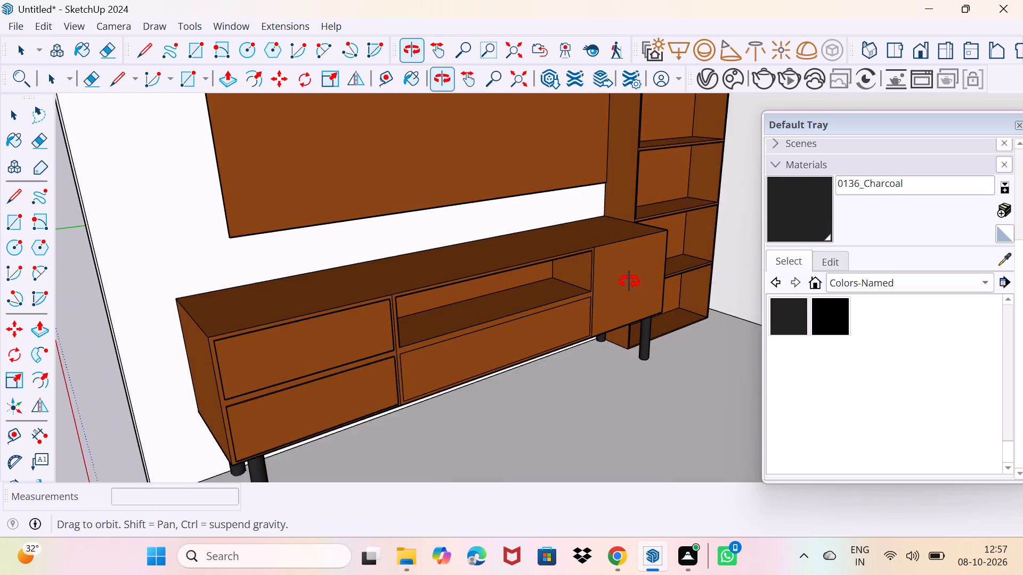
middle_drag(629, 282, 631, 267)
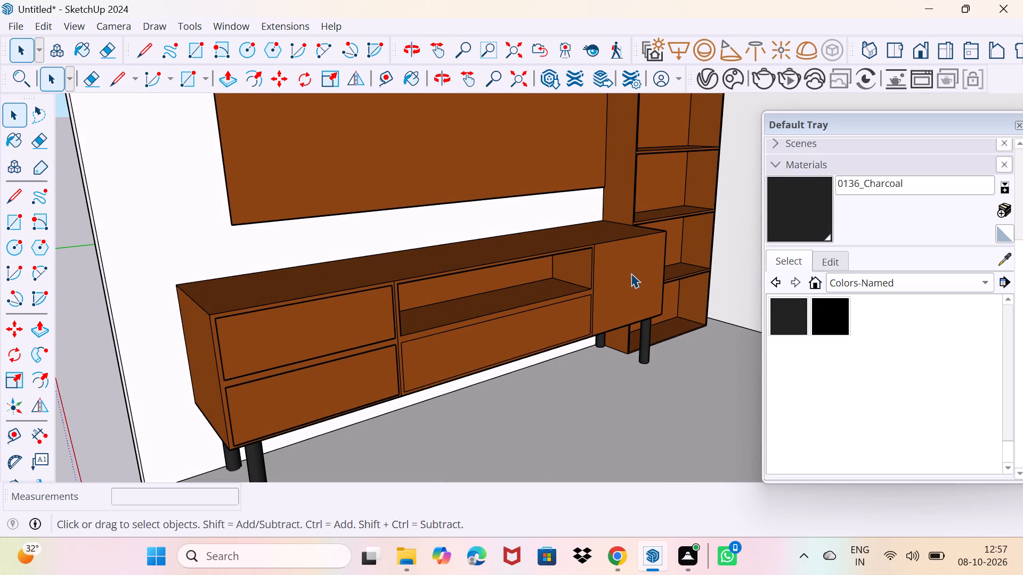
click(609, 241)
key(m)
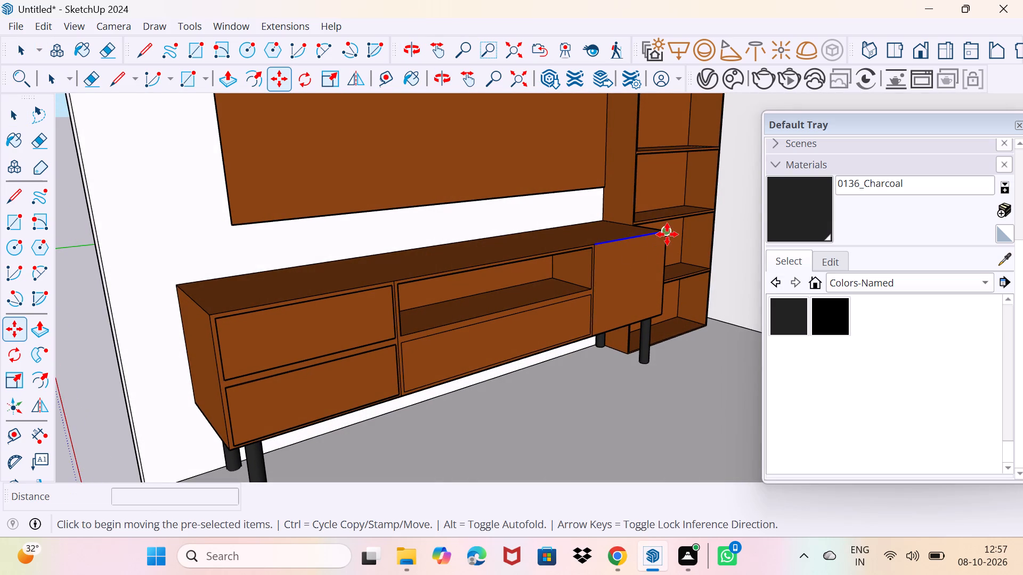
click(667, 234)
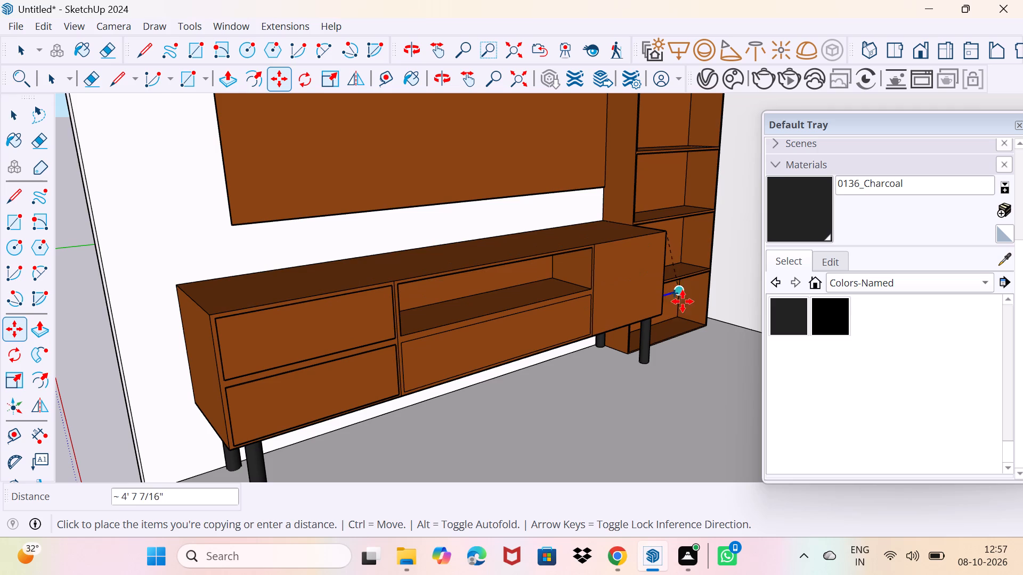
scroll(654, 290, up, 9)
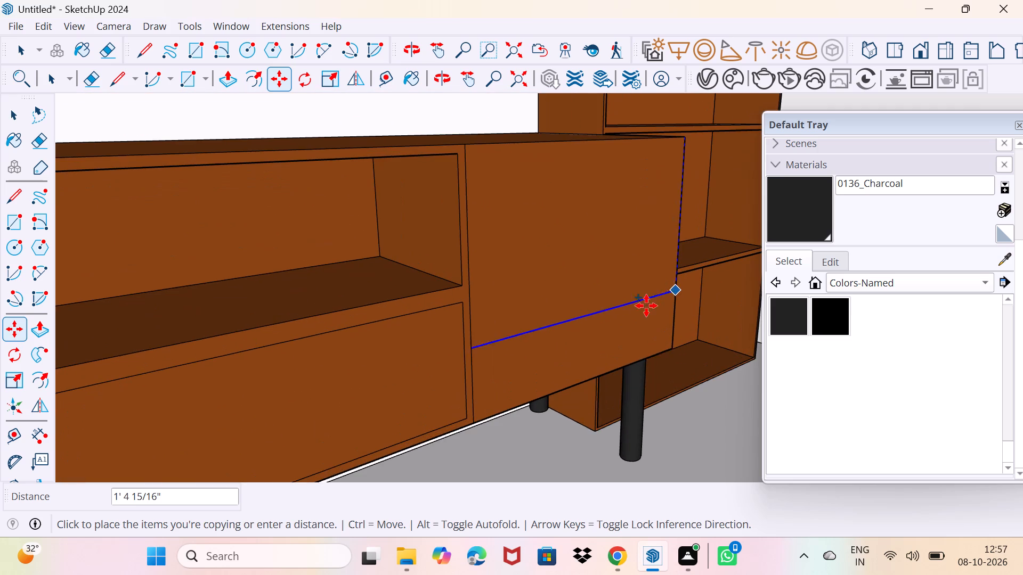
click(673, 349)
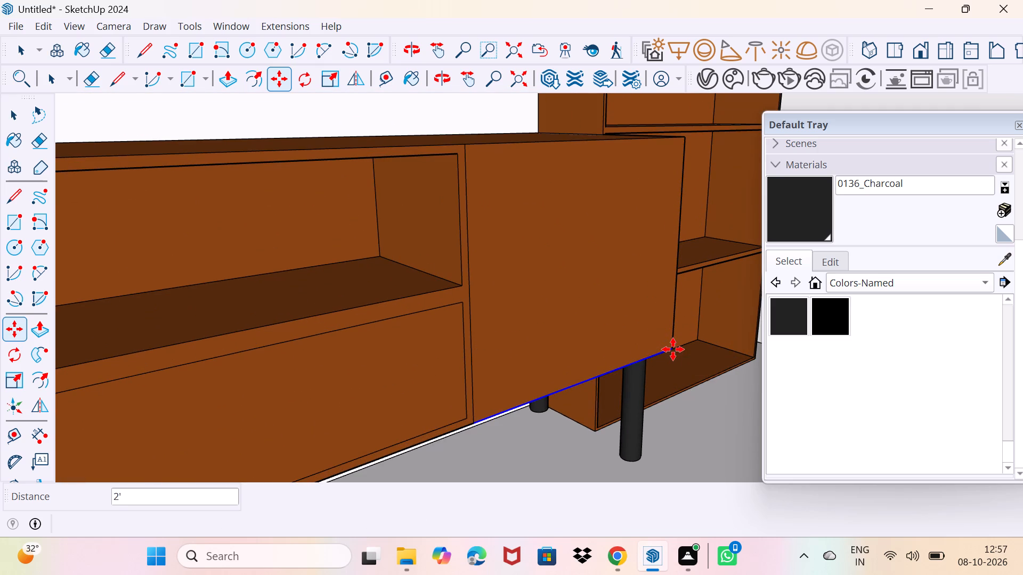
text(/2)
key(Return)
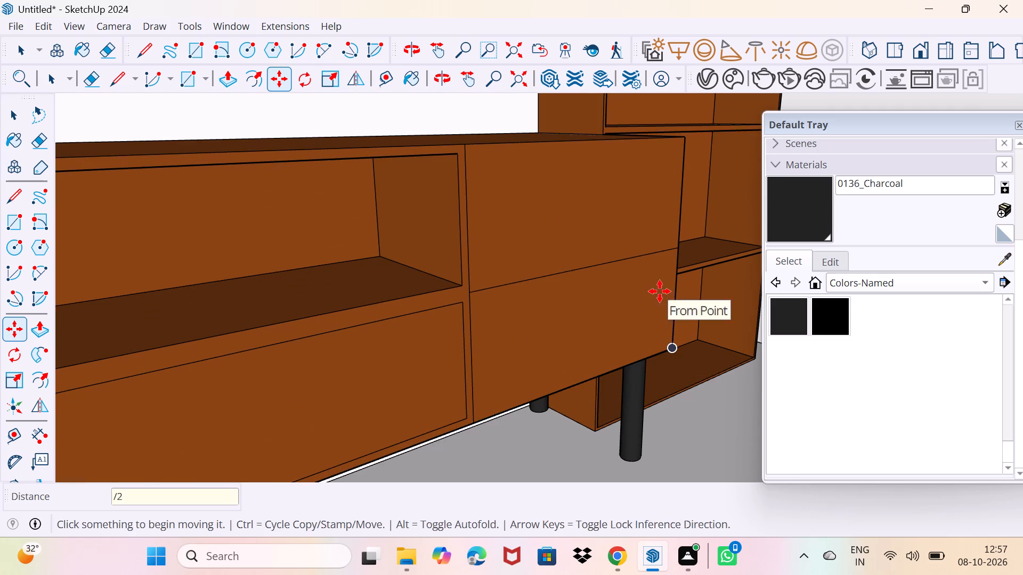
key(space)
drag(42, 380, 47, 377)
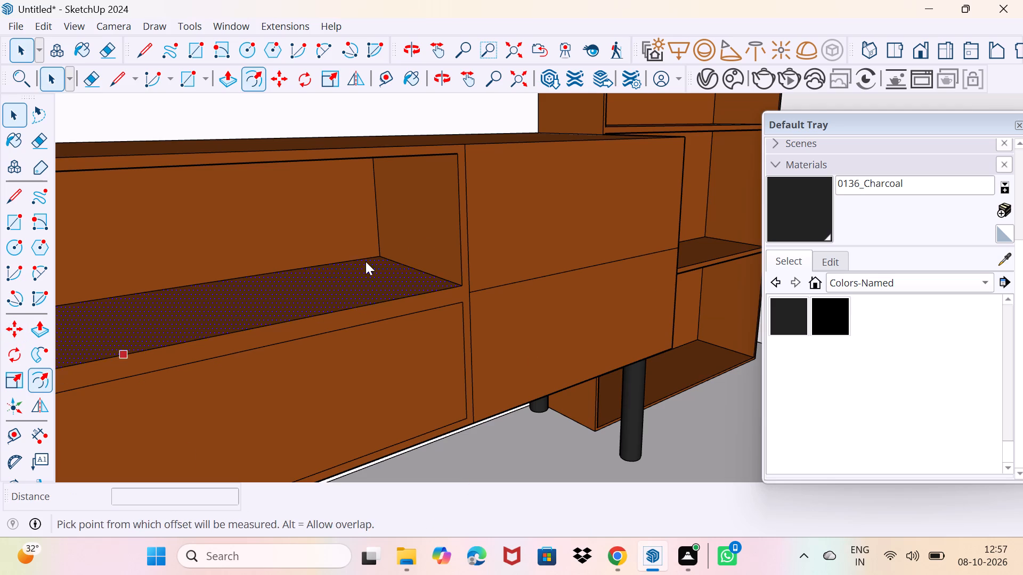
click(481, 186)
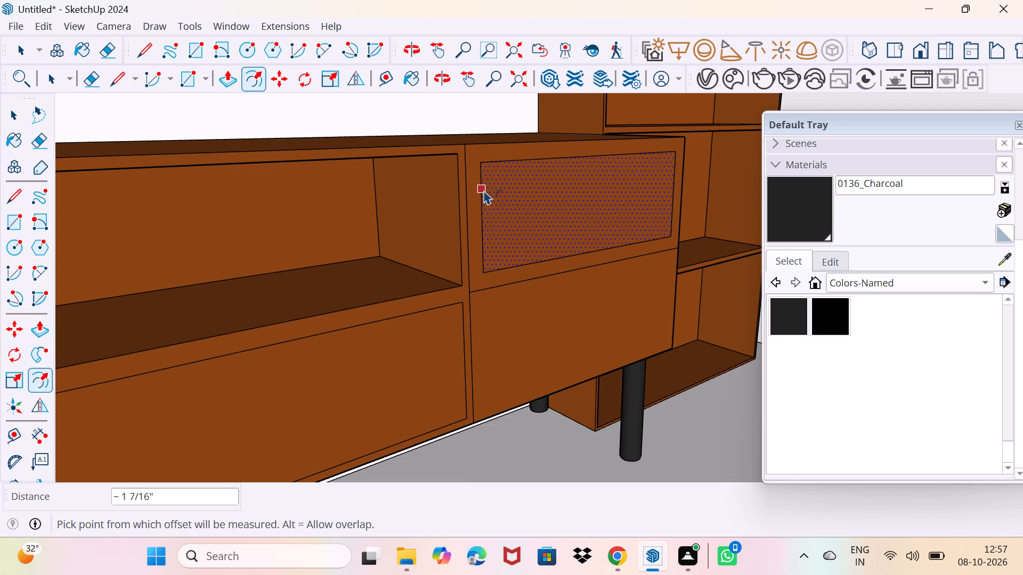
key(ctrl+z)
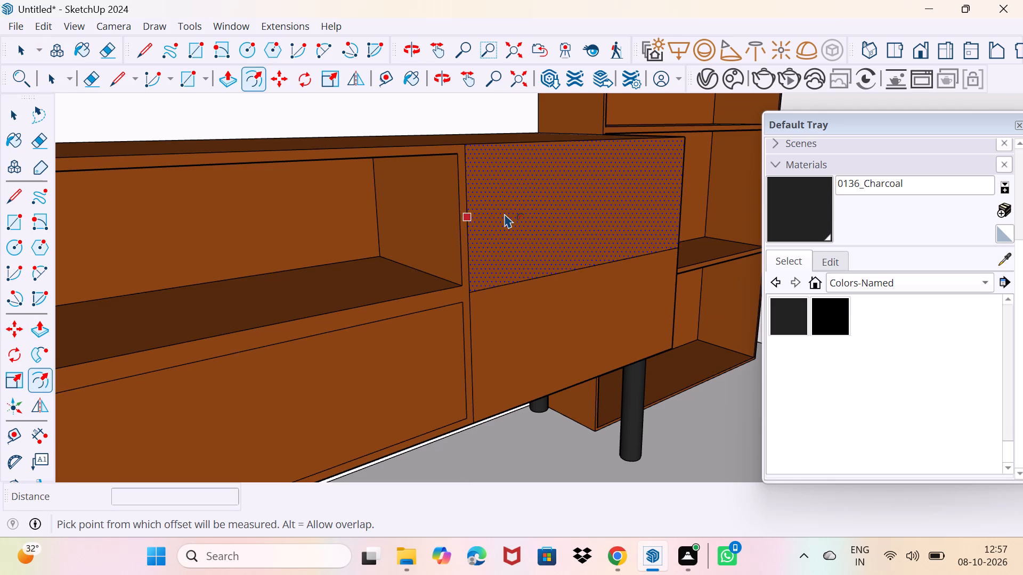
Offset the outlines of the upper and lower faces in the section nearest the tall cabinet inward by 0.6".
click(505, 213)
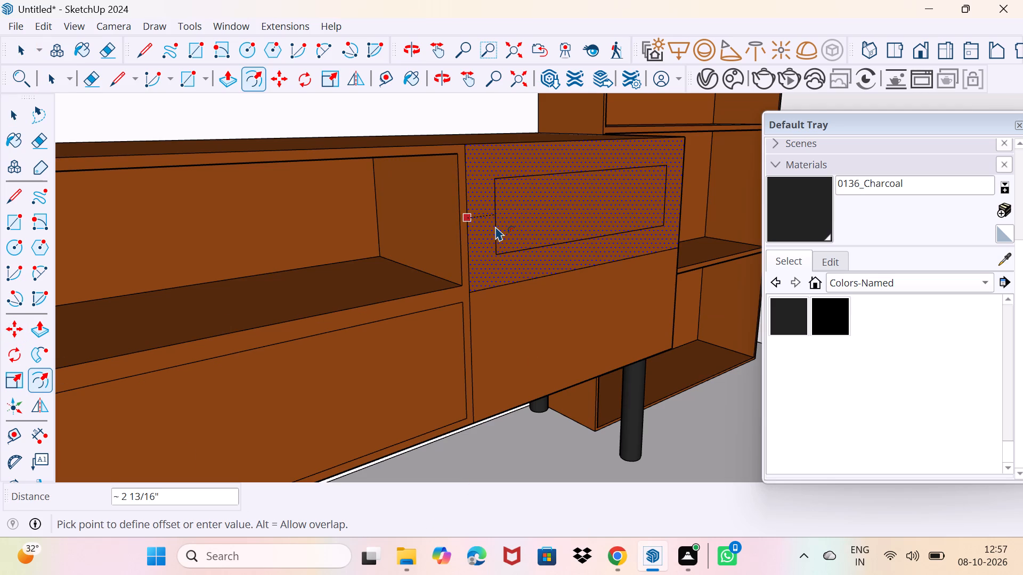
text(0.6")
key(Return)
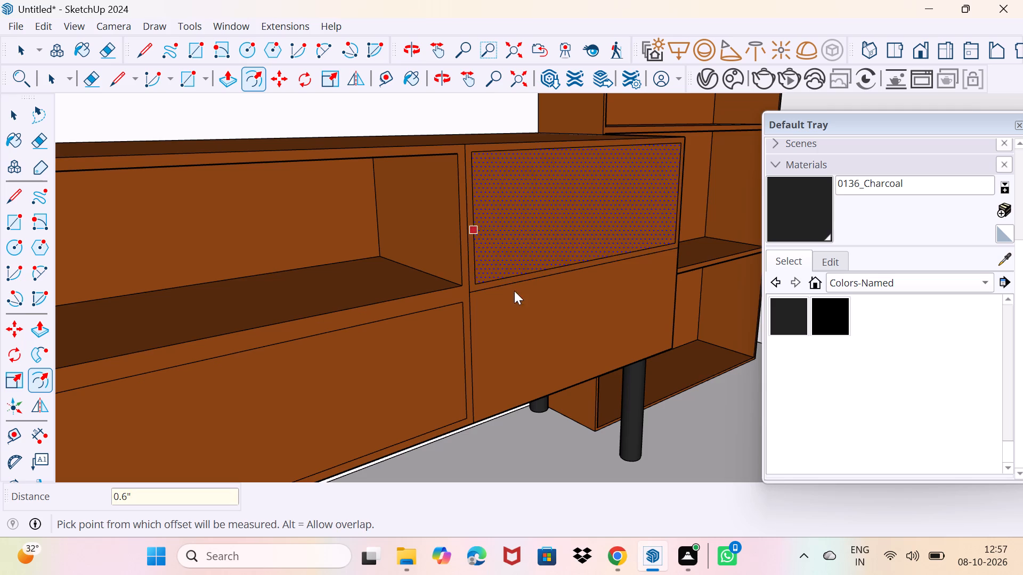
double_click(517, 399)
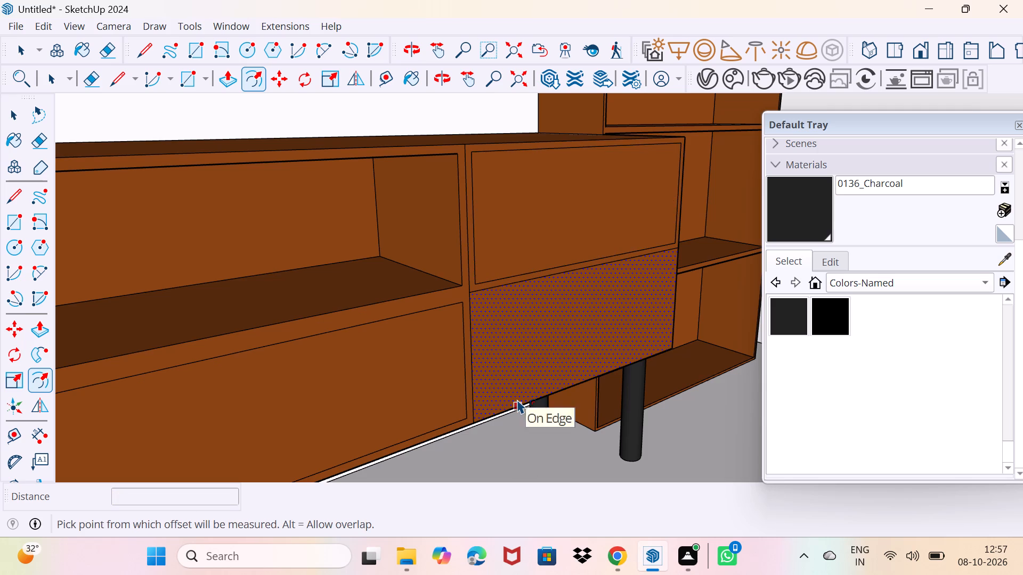
key(space)
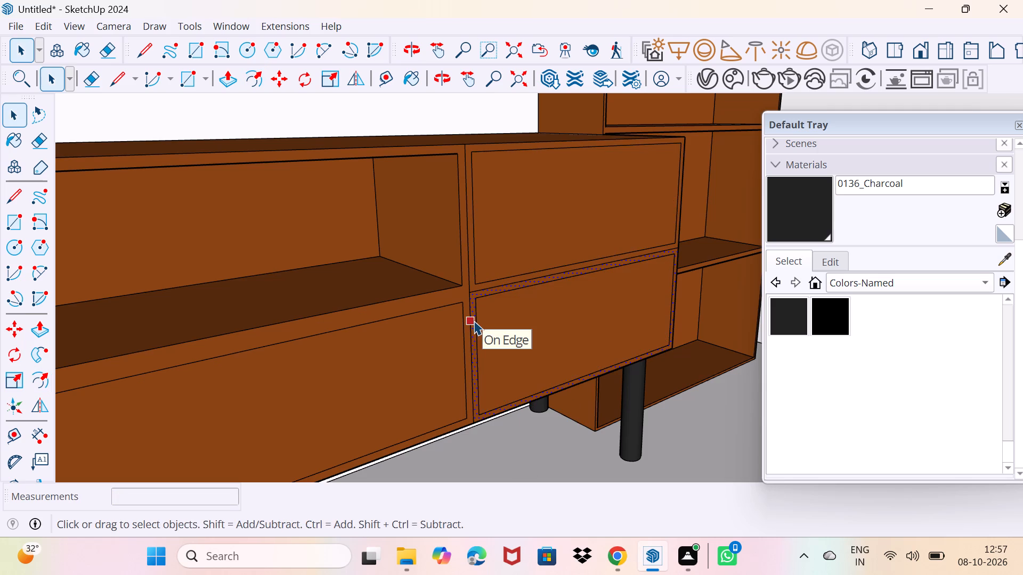
Erase the horizontal dividing line between the two offset outlines in the section nearest the tall cabinet.
text(e)
scroll(476, 294, up, 3)
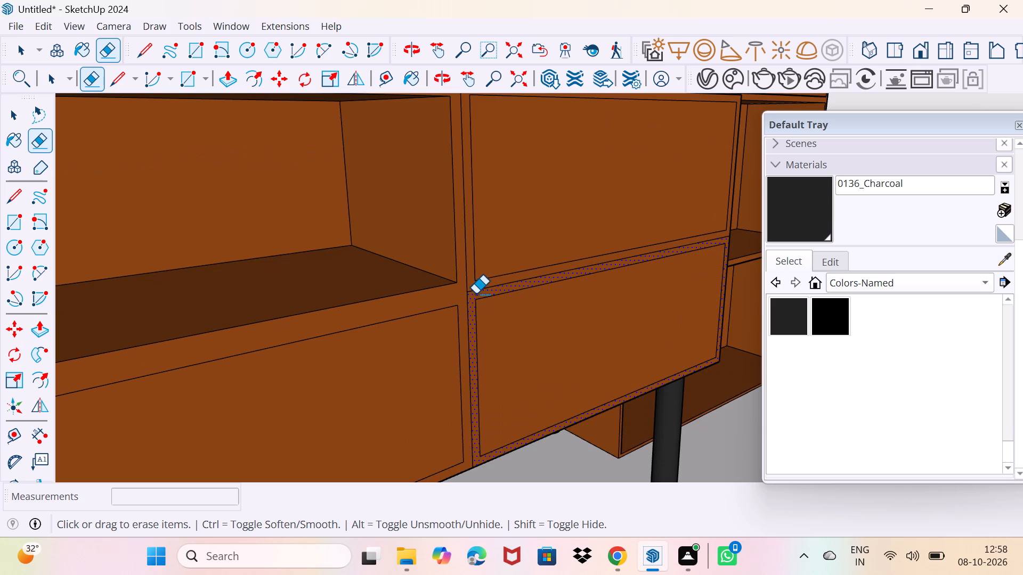
click(476, 294)
click(477, 292)
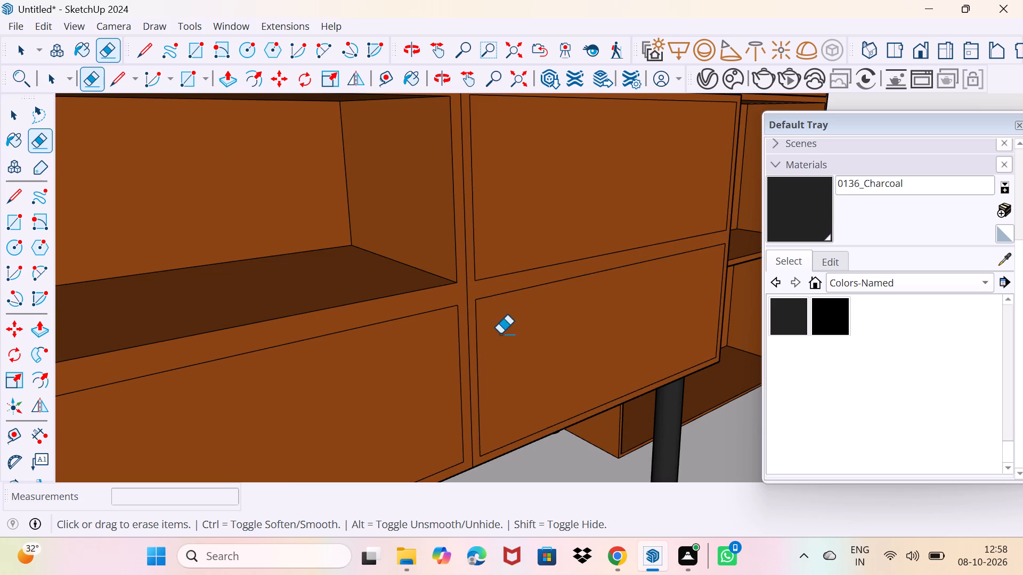
Pull both inset faces of the section nearest the tall cabinet outward 0.6" to form two raised drawer fronts.
key(space)
click(510, 217)
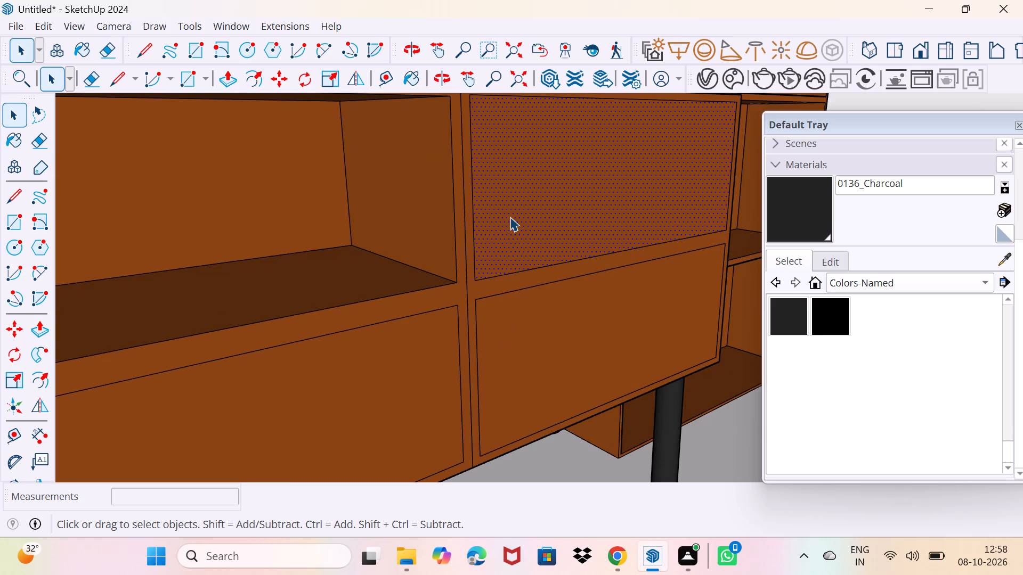
key(p)
click(510, 217)
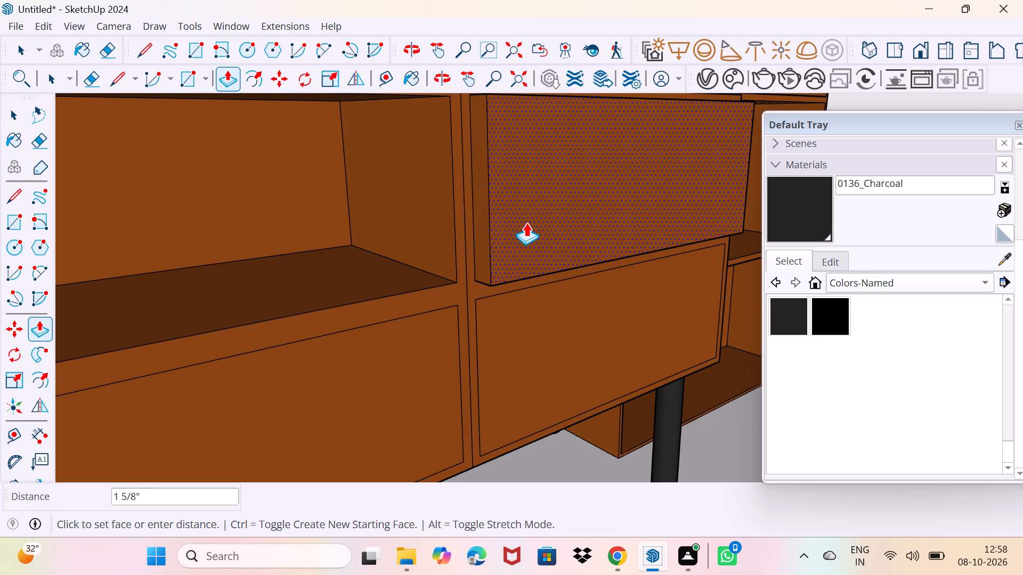
text(0.)
text(6")
key(Return)
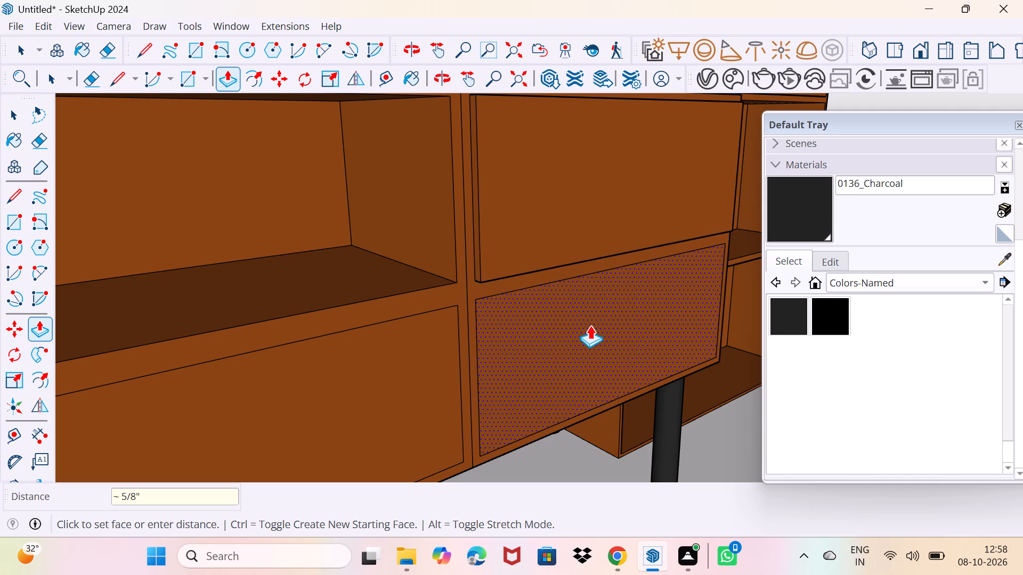
double_click(590, 325)
scroll(589, 369, down, 3)
key(space)
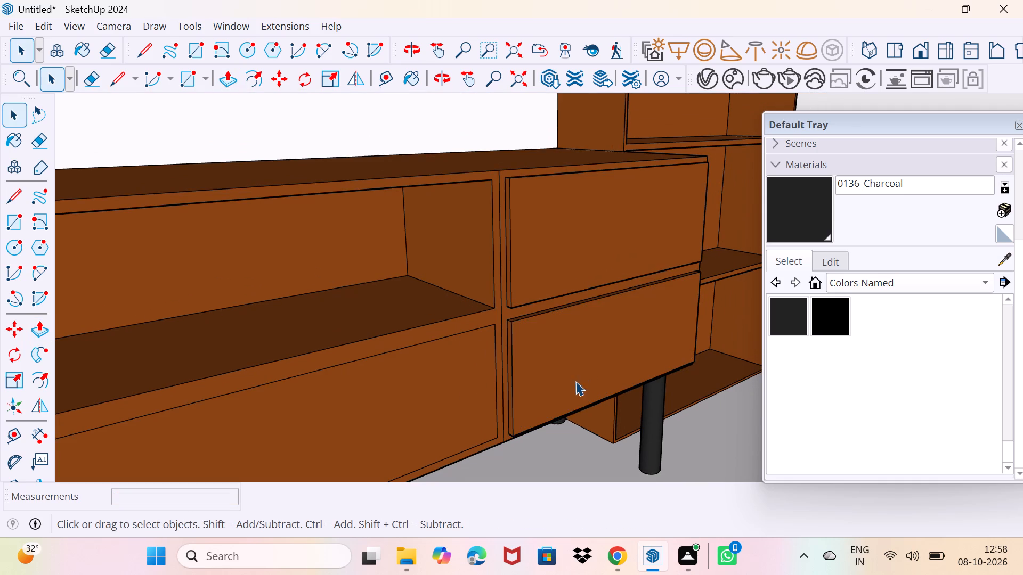
Close the Default Tray and look over the TV wall and the rest of the room from several angles.
scroll(580, 409, down, 12)
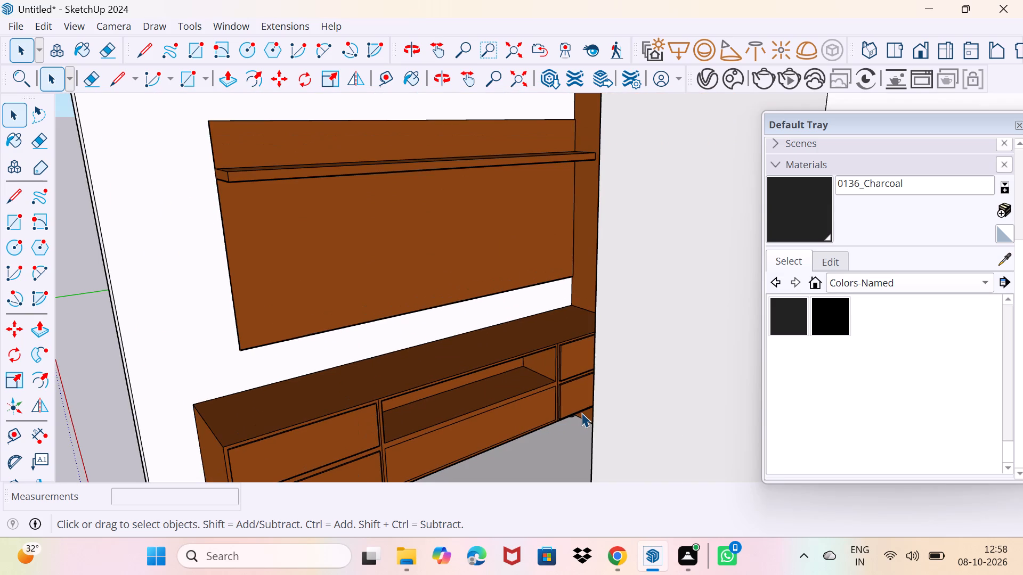
middle_drag(580, 415, 581, 410)
scroll(581, 410, down, 8)
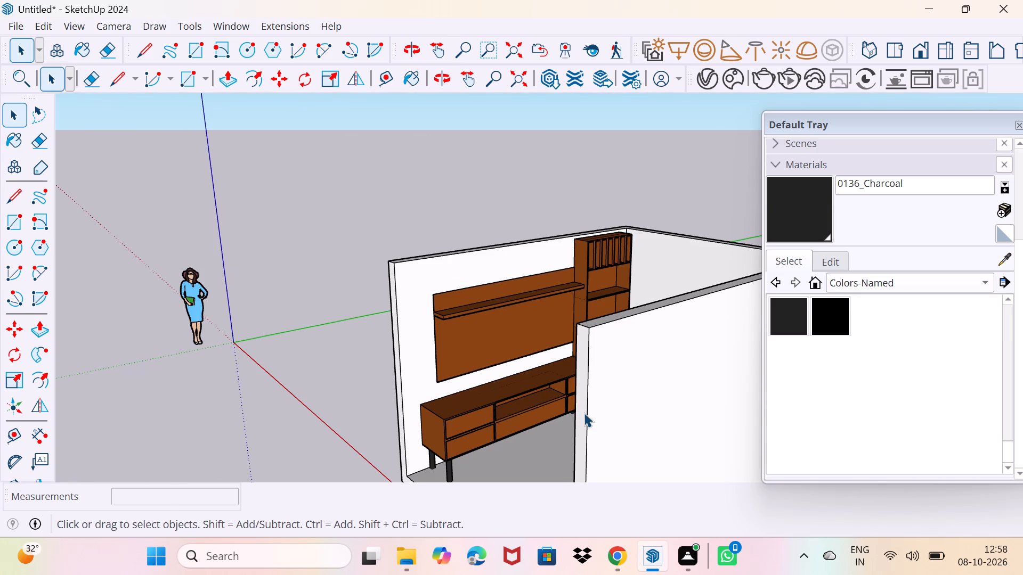
middle_drag(460, 376, 585, 351)
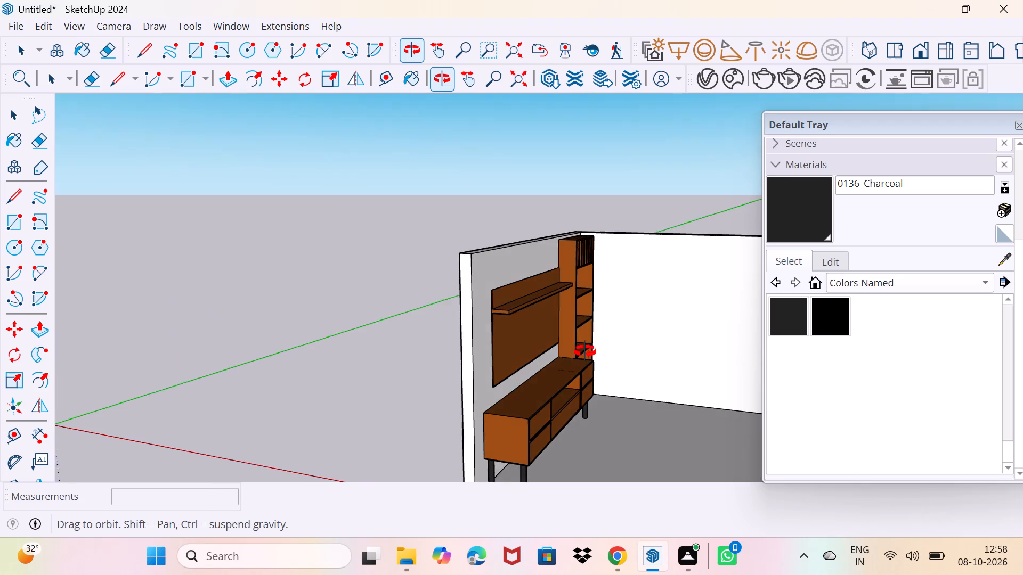
middle_drag(585, 351, 600, 369)
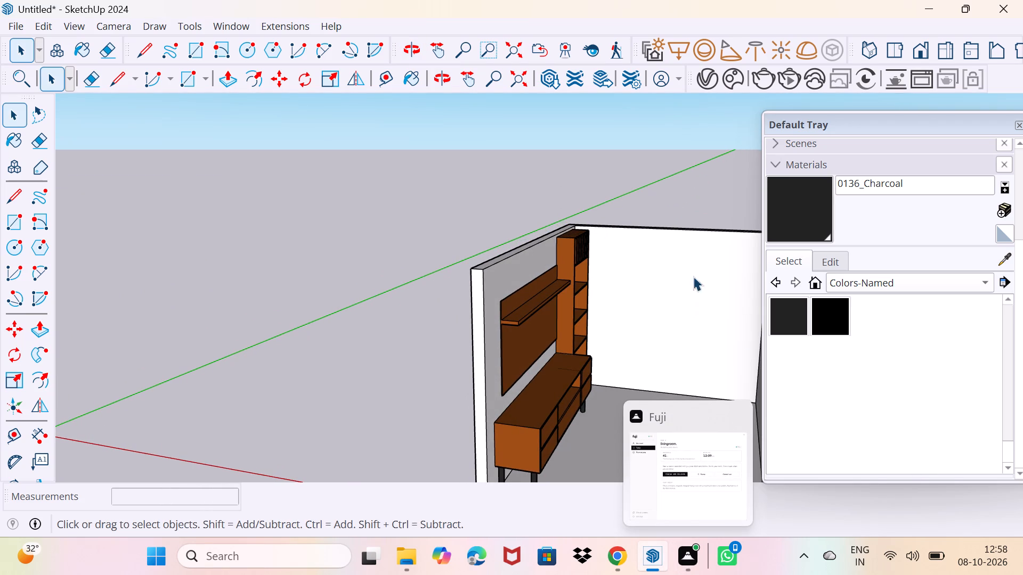
click(1017, 128)
middle_drag(827, 316, 827, 316)
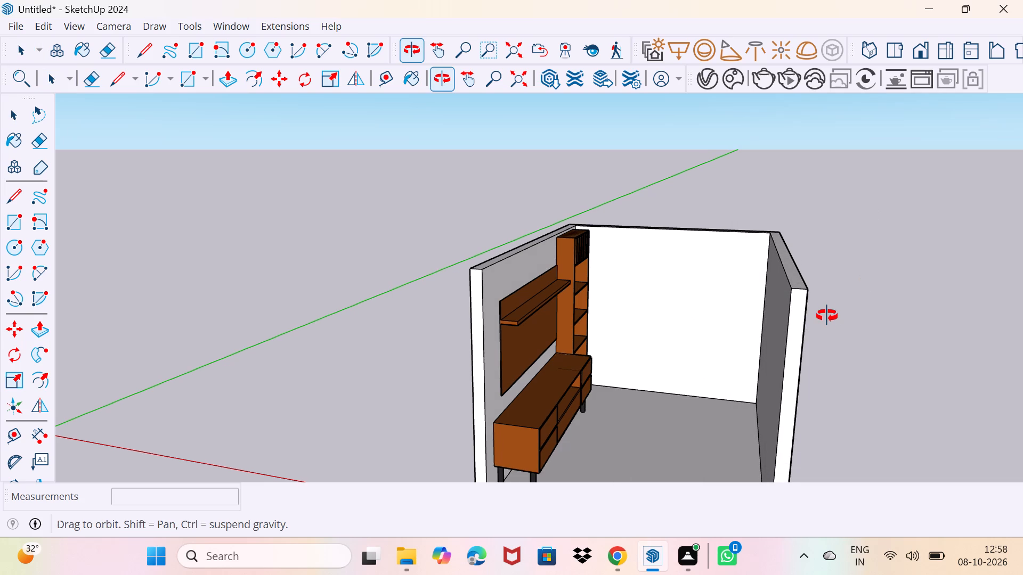
middle_drag(827, 316, 628, 213)
middle_drag(638, 308, 722, 315)
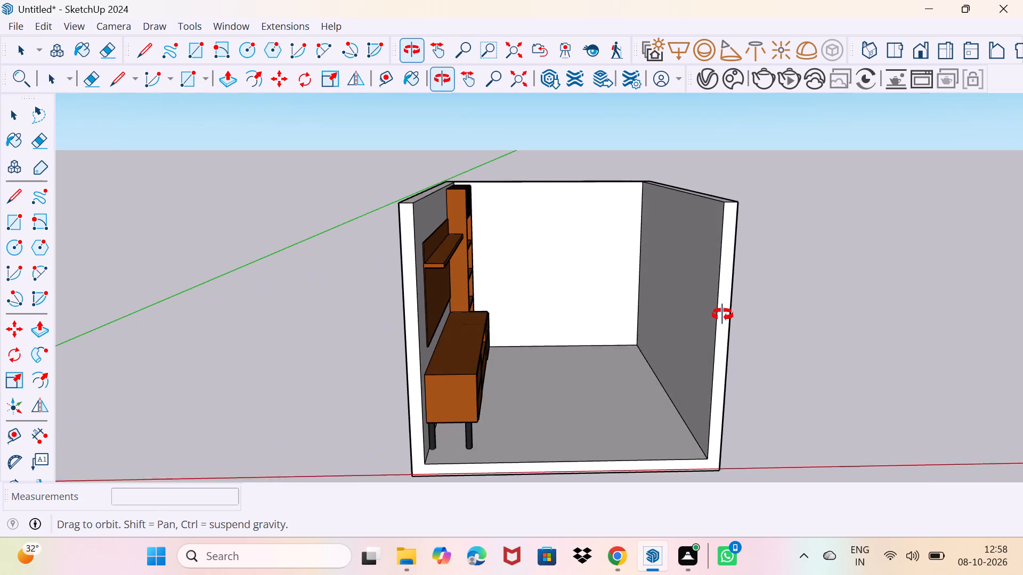
middle_drag(722, 315, 722, 317)
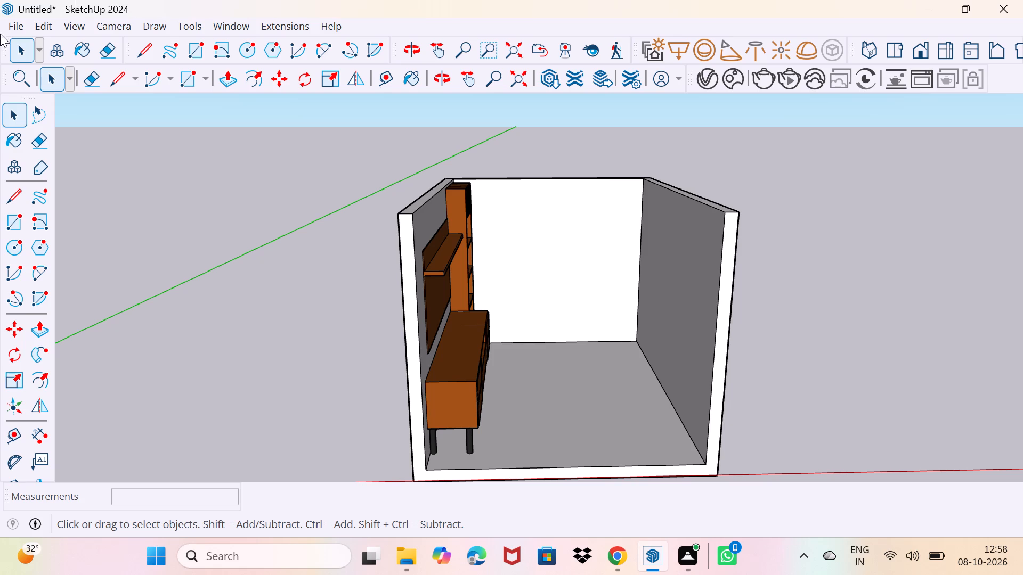
Place a horizontal guide on the back wall 3' above its floor edge.
scroll(550, 311, up, 4)
middle_drag(544, 290, 545, 293)
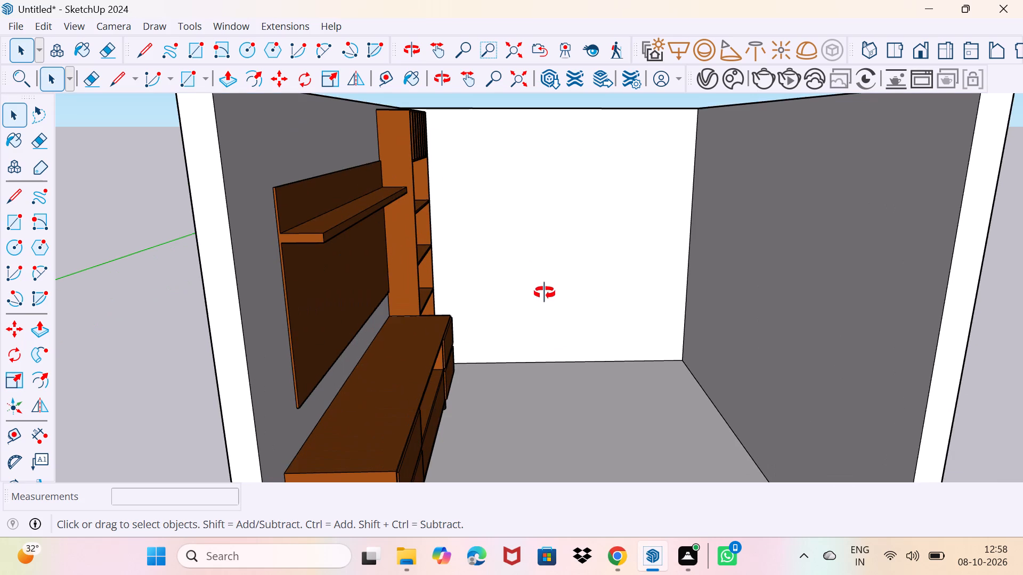
middle_drag(545, 293, 549, 321)
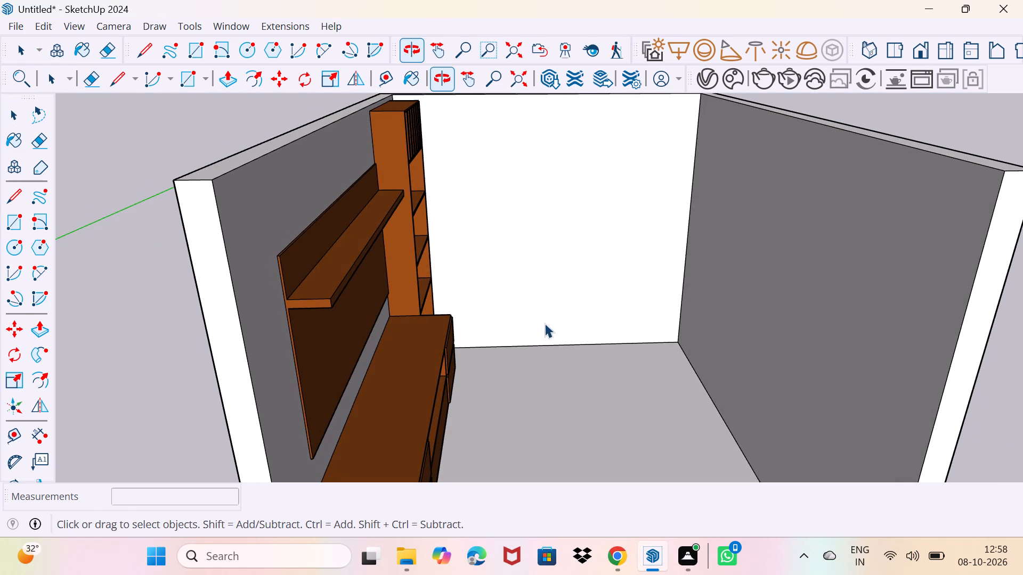
click(544, 345)
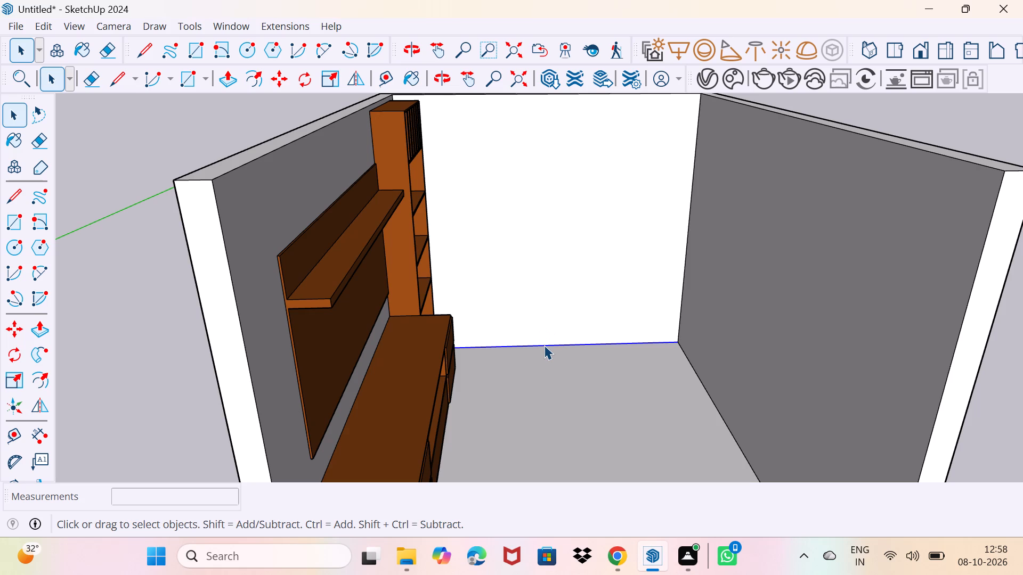
middle_drag(668, 309, 343, 357)
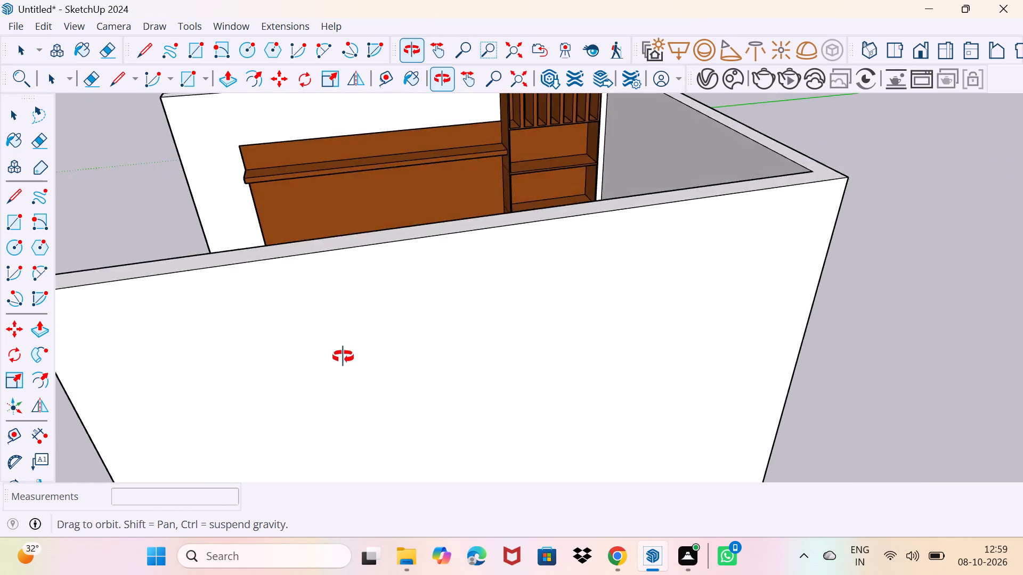
middle_drag(343, 357, 676, 362)
key(space)
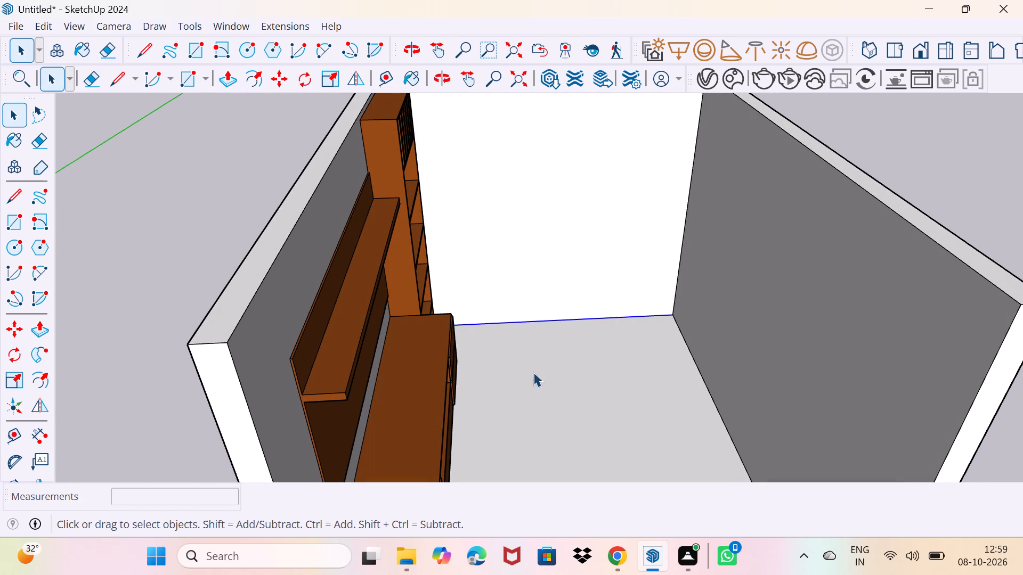
key(Escape)
key(alt+space)
key(Escape)
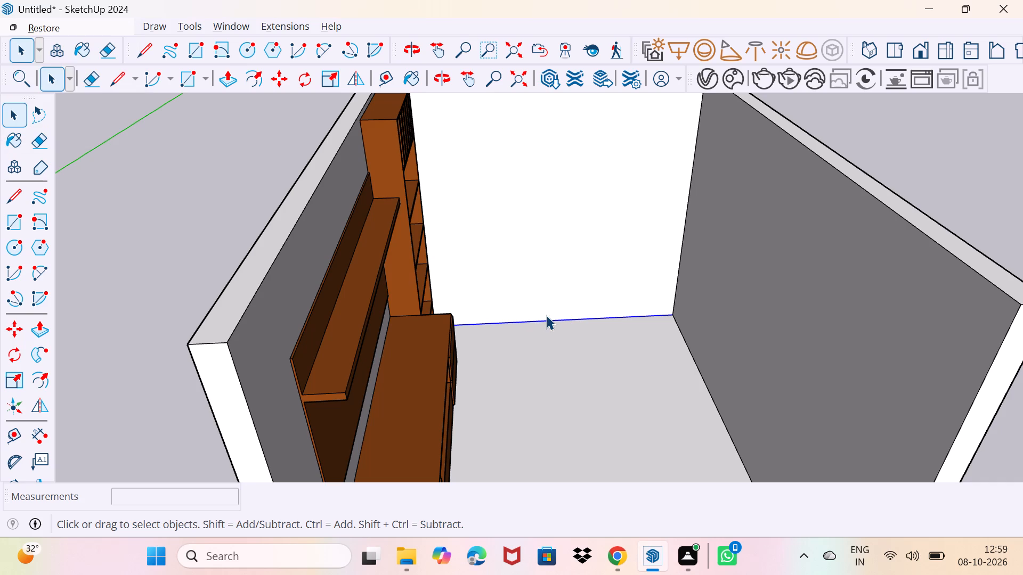
key(t)
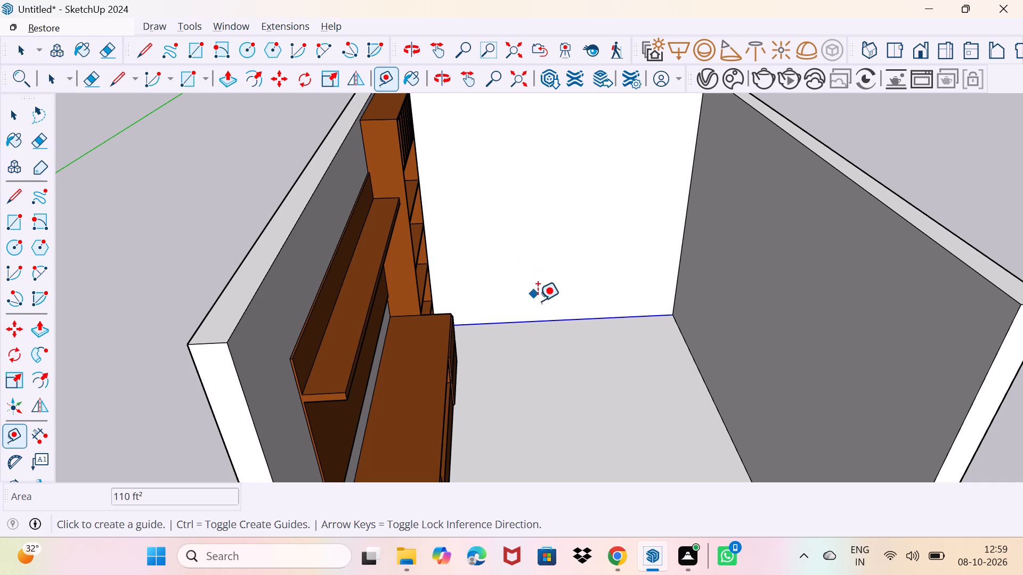
click(524, 318)
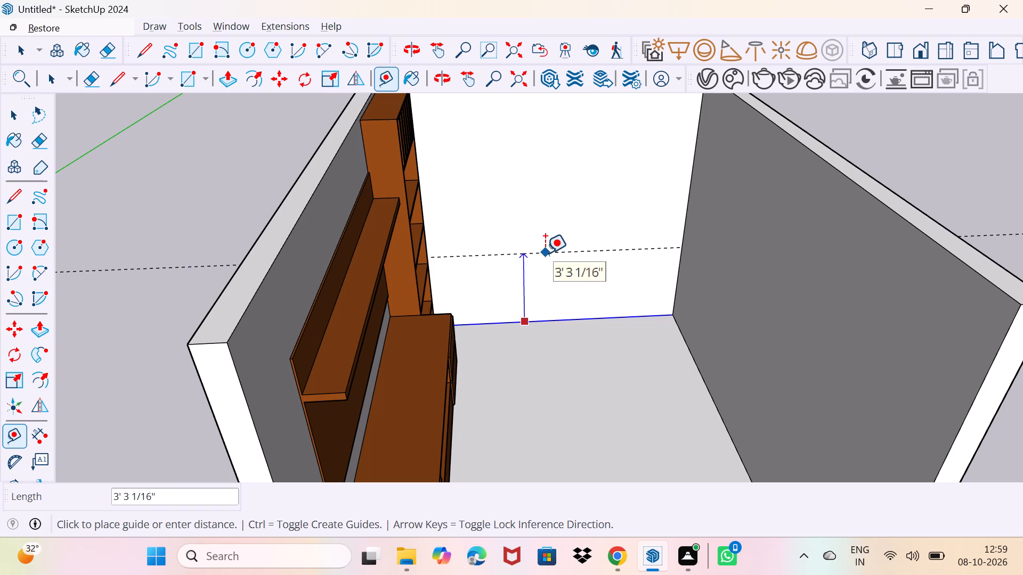
text(3')
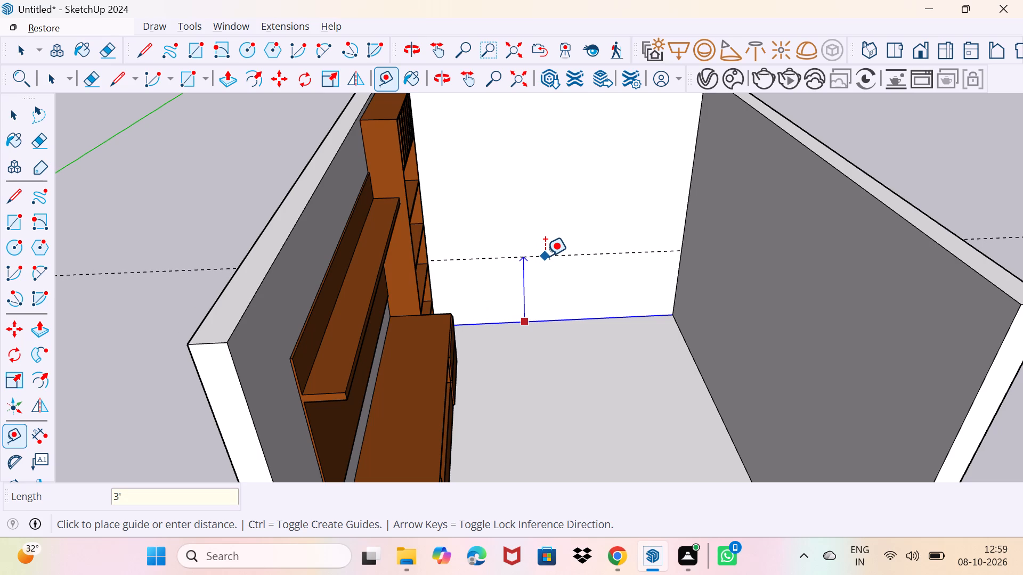
key(Return)
Place two vertical guides on the back wall, one about 2' from the tall cabinet's edge and another 4' beyond it.
scroll(450, 212, up, 3)
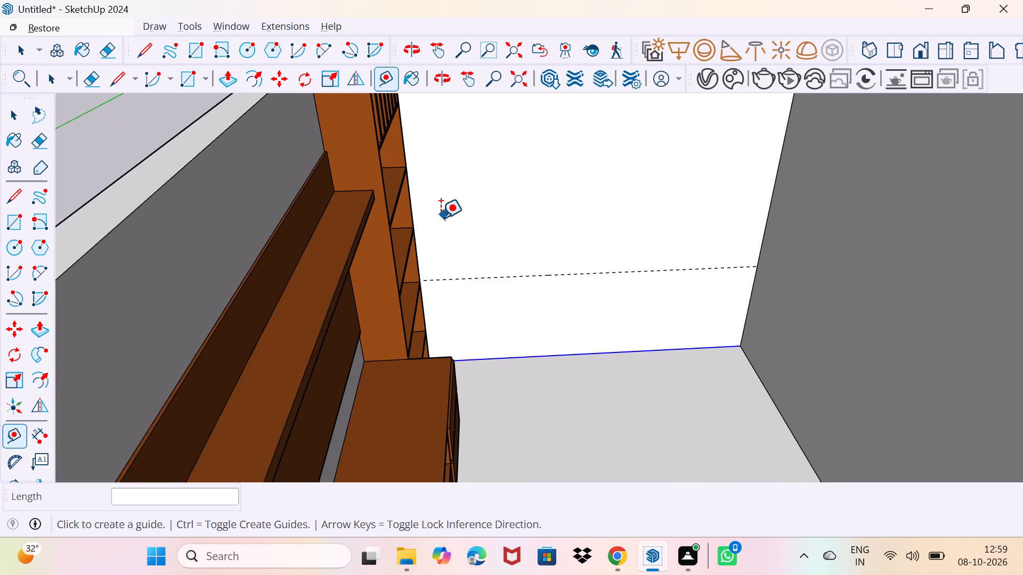
drag(412, 213, 418, 213)
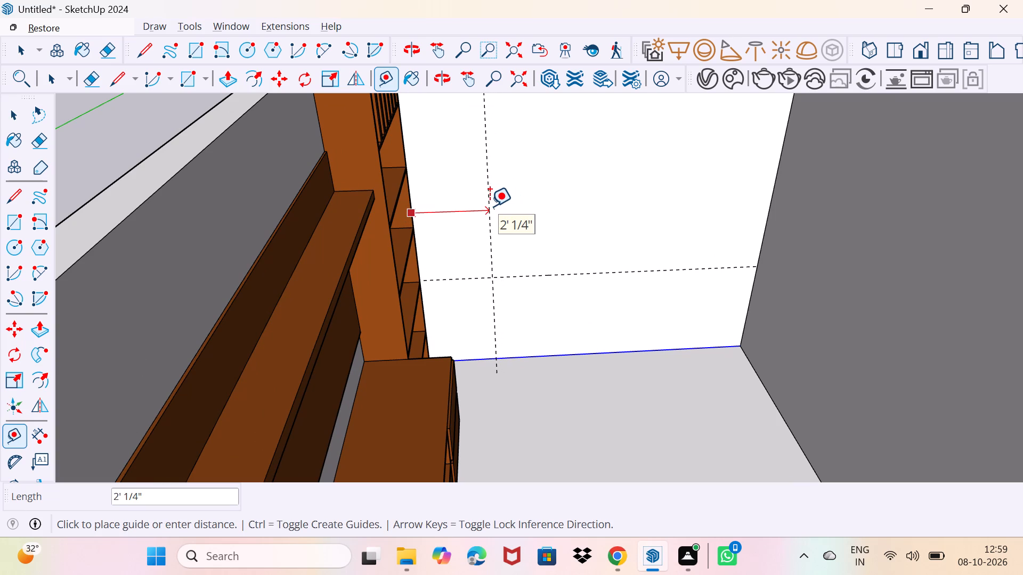
click(490, 206)
click(486, 175)
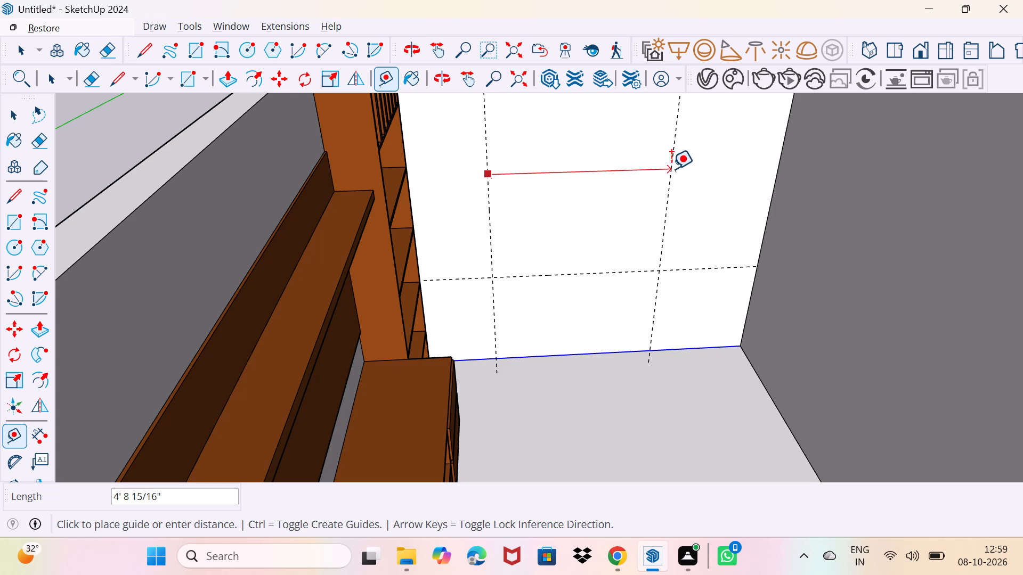
text(4')
key(Return)
Place a horizontal guide along the back wall's top inner edge.
scroll(607, 180, up, 1)
middle_drag(607, 180, 607, 237)
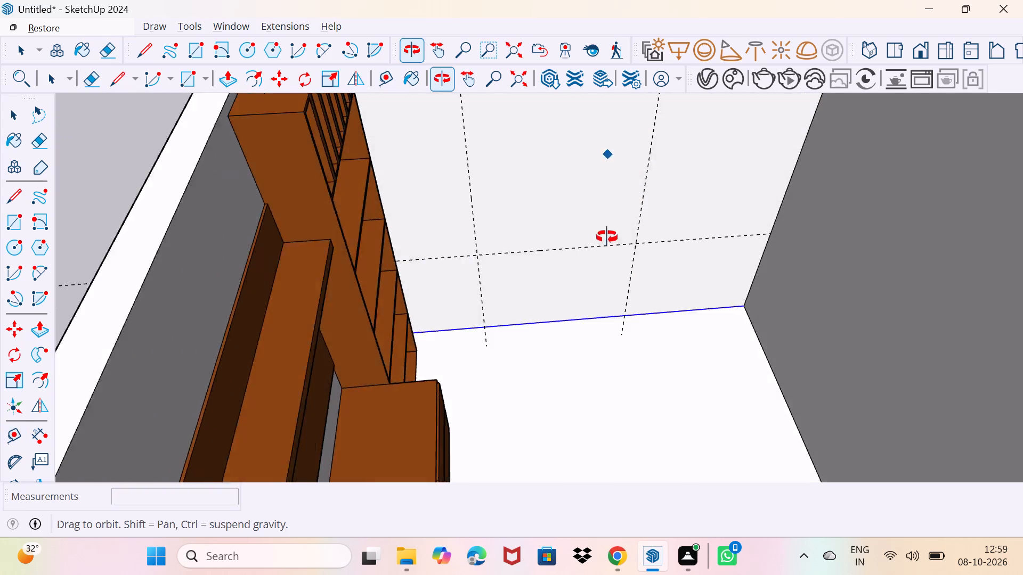
middle_drag(607, 237, 607, 238)
scroll(607, 237, down, 3)
middle_drag(603, 198, 628, 304)
click(610, 188)
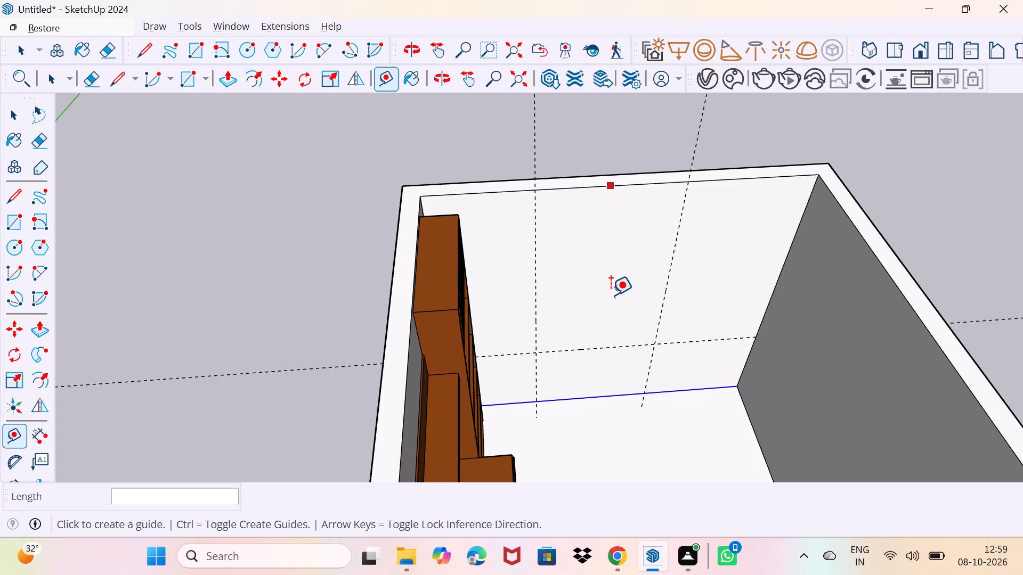
click(610, 182)
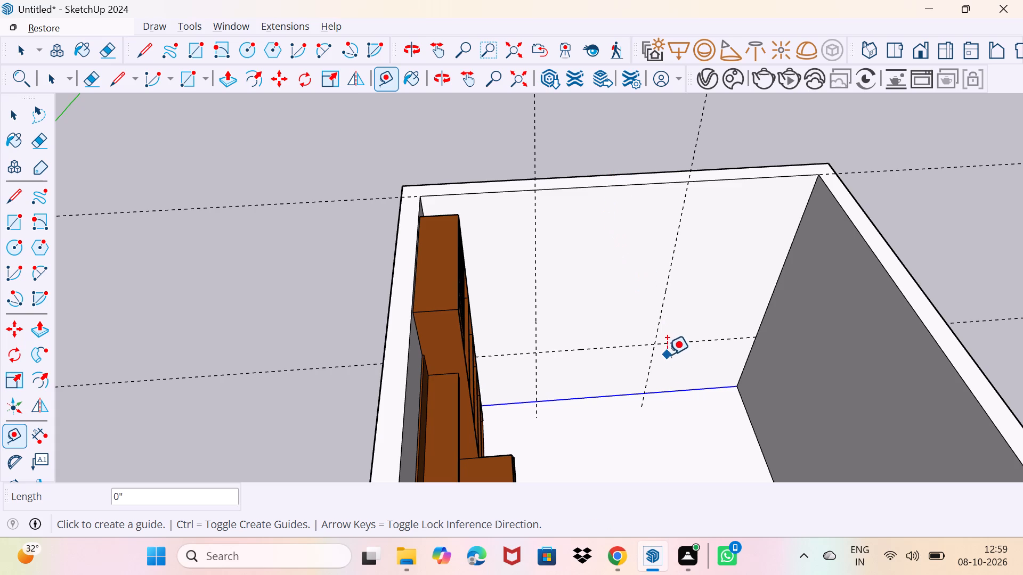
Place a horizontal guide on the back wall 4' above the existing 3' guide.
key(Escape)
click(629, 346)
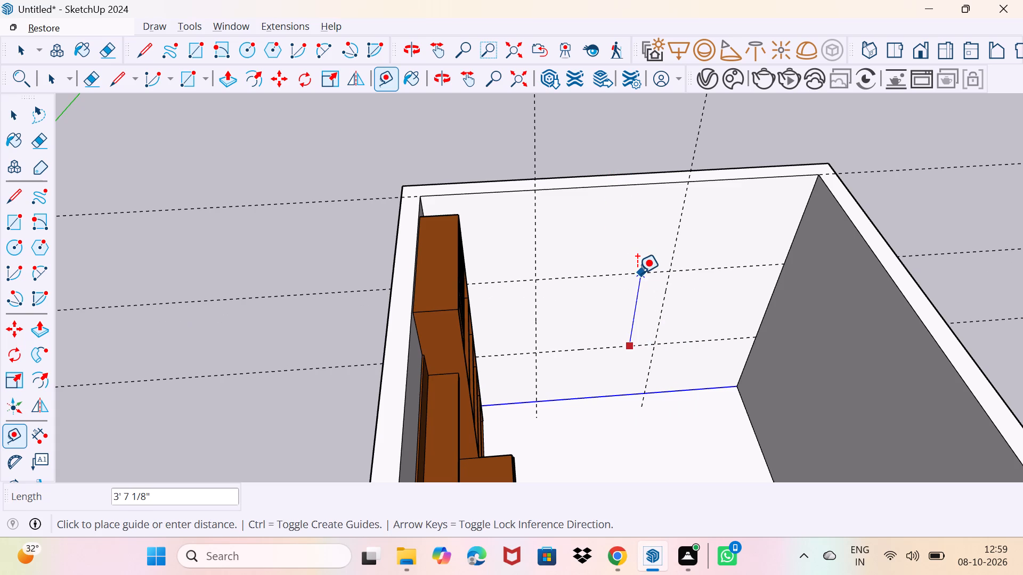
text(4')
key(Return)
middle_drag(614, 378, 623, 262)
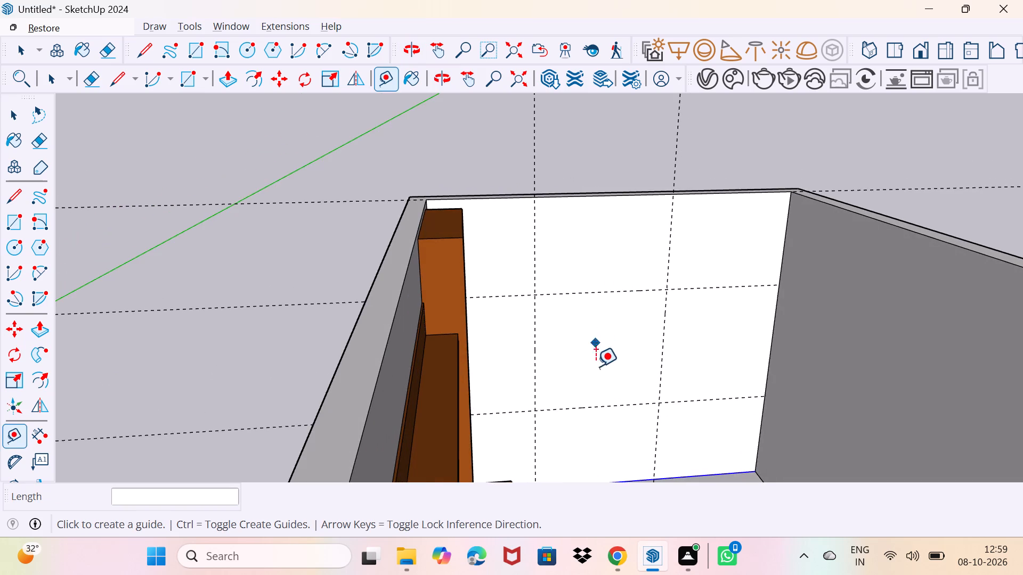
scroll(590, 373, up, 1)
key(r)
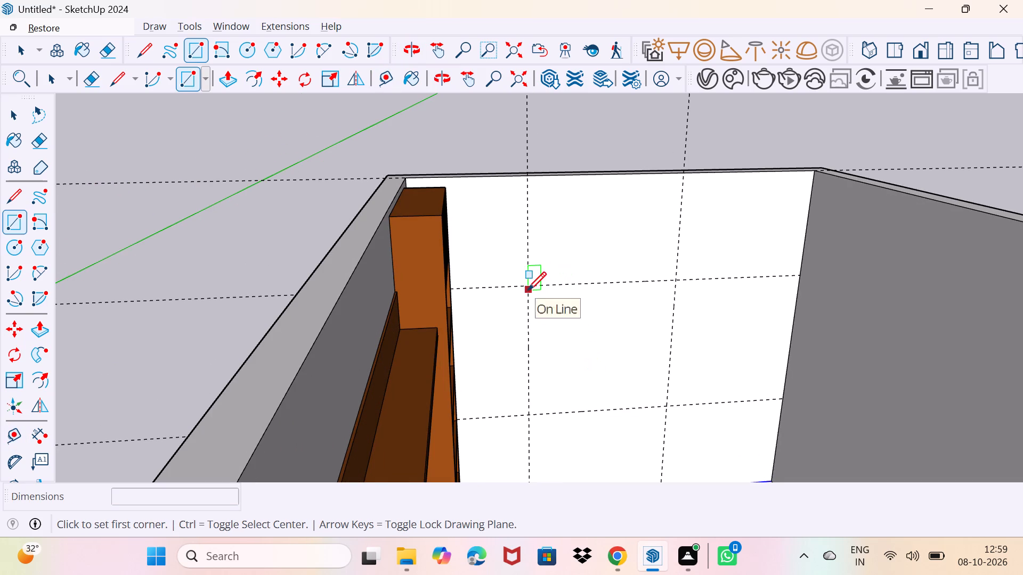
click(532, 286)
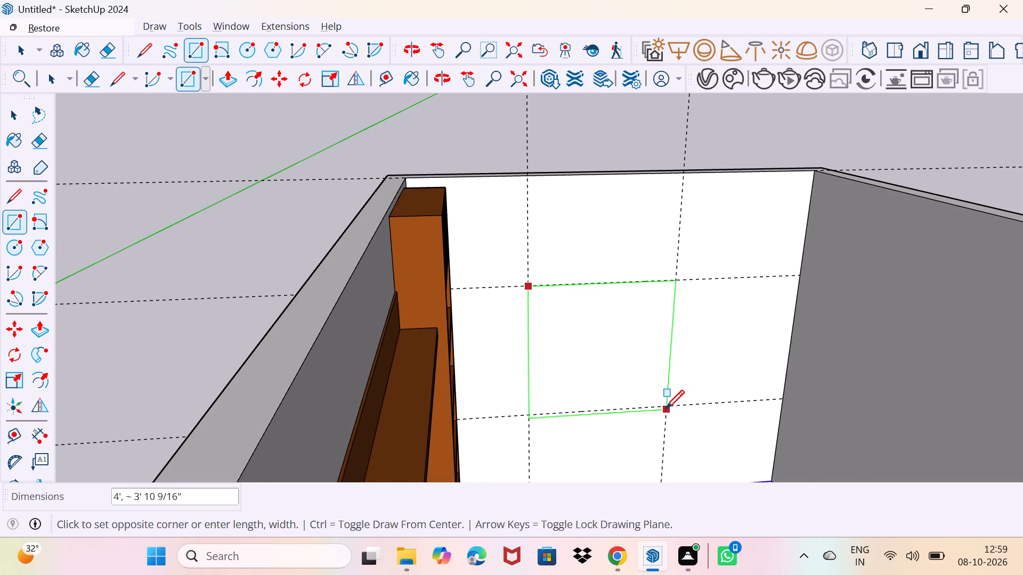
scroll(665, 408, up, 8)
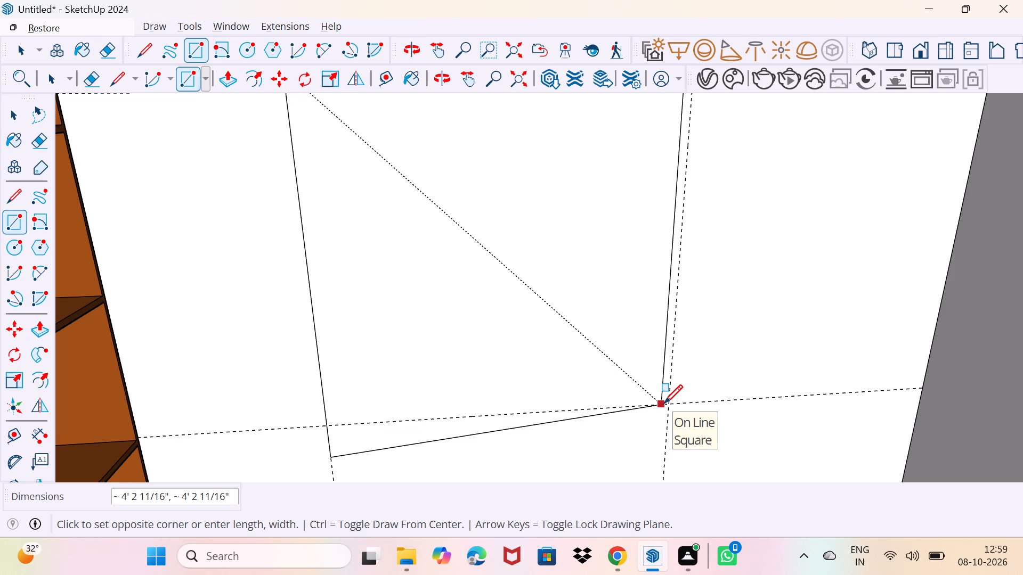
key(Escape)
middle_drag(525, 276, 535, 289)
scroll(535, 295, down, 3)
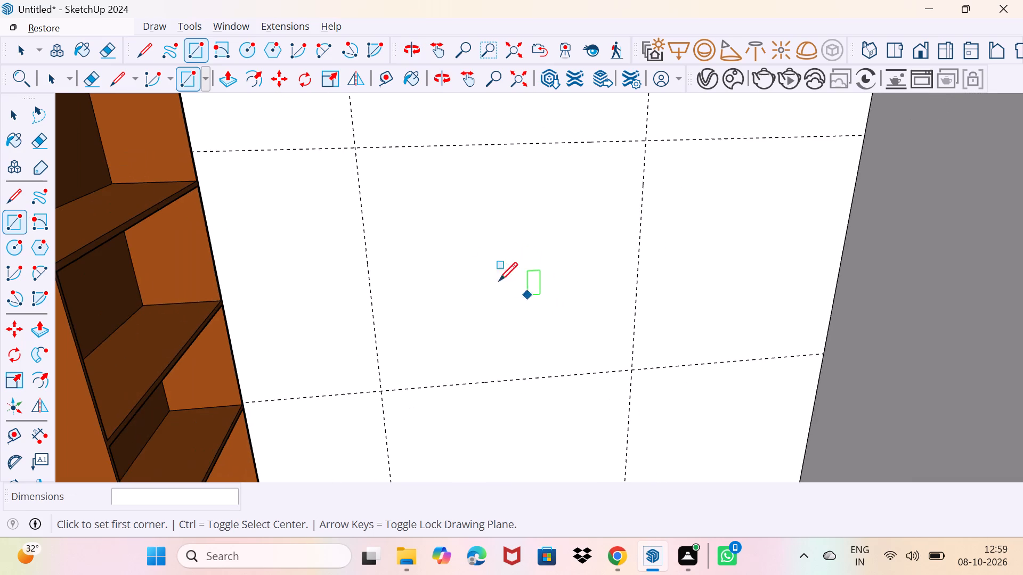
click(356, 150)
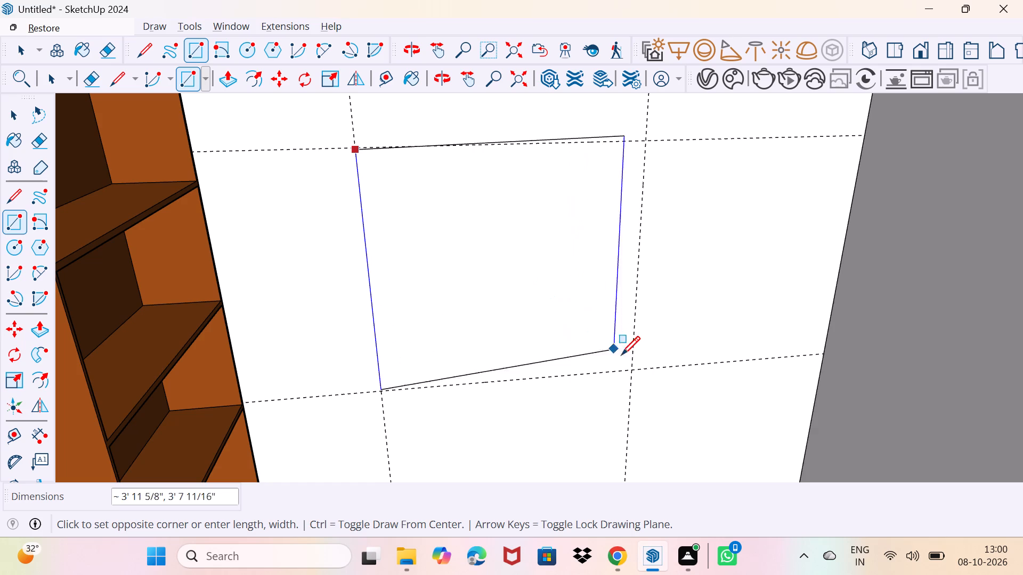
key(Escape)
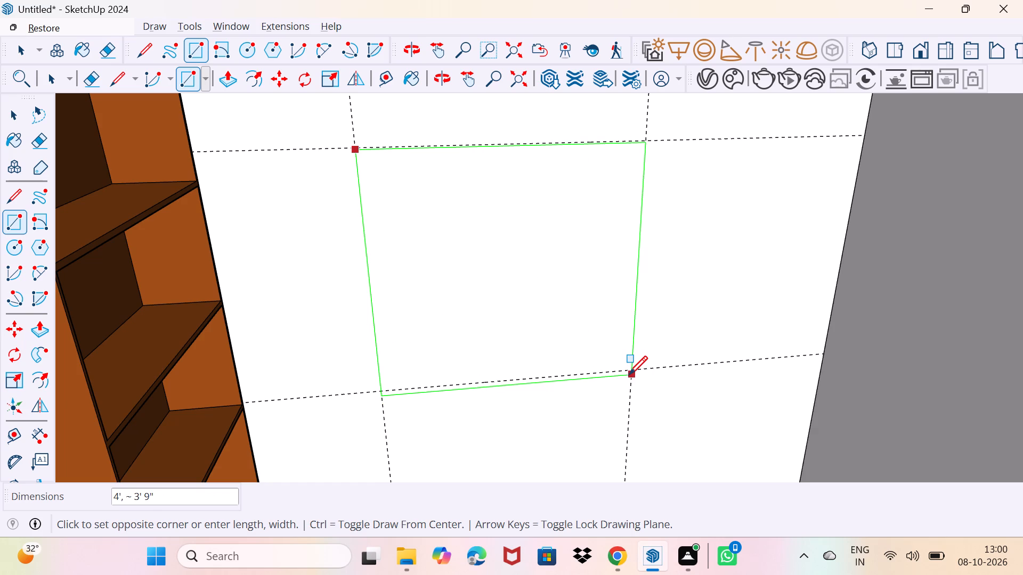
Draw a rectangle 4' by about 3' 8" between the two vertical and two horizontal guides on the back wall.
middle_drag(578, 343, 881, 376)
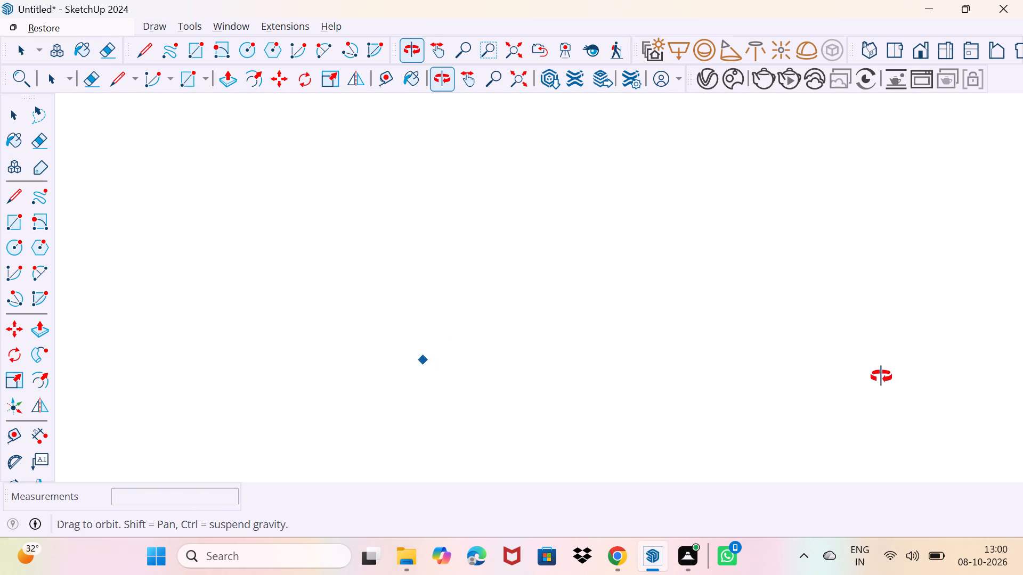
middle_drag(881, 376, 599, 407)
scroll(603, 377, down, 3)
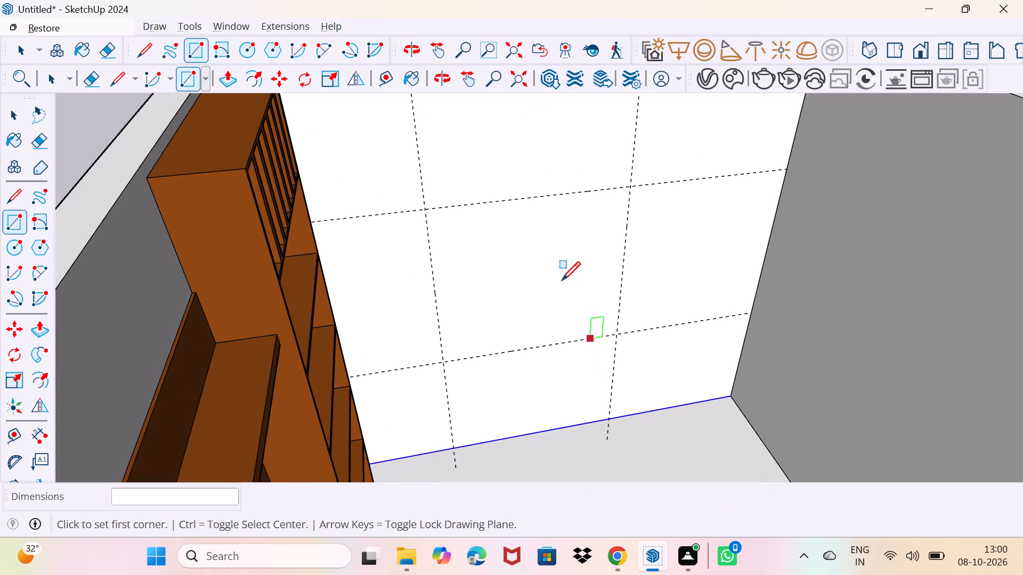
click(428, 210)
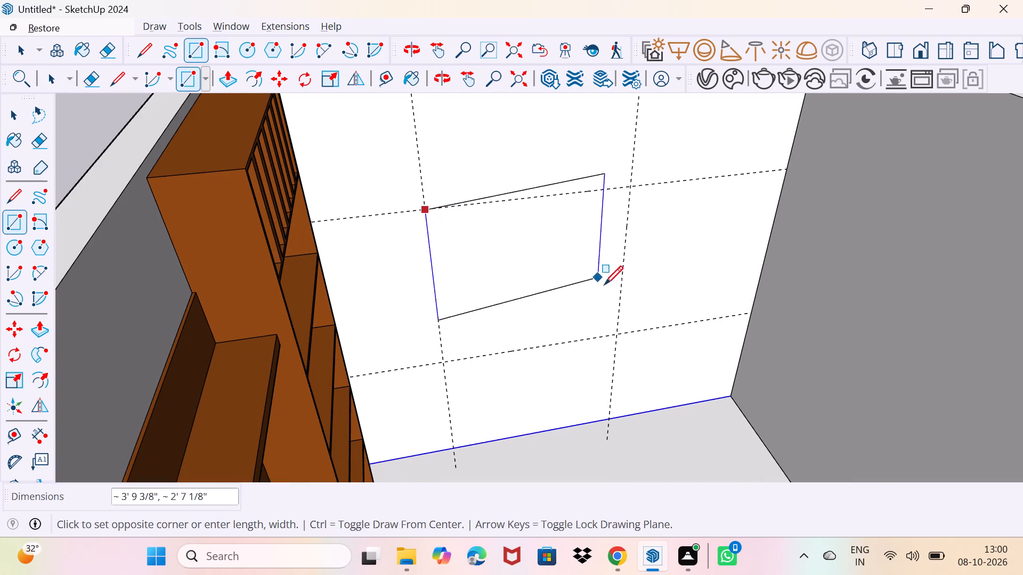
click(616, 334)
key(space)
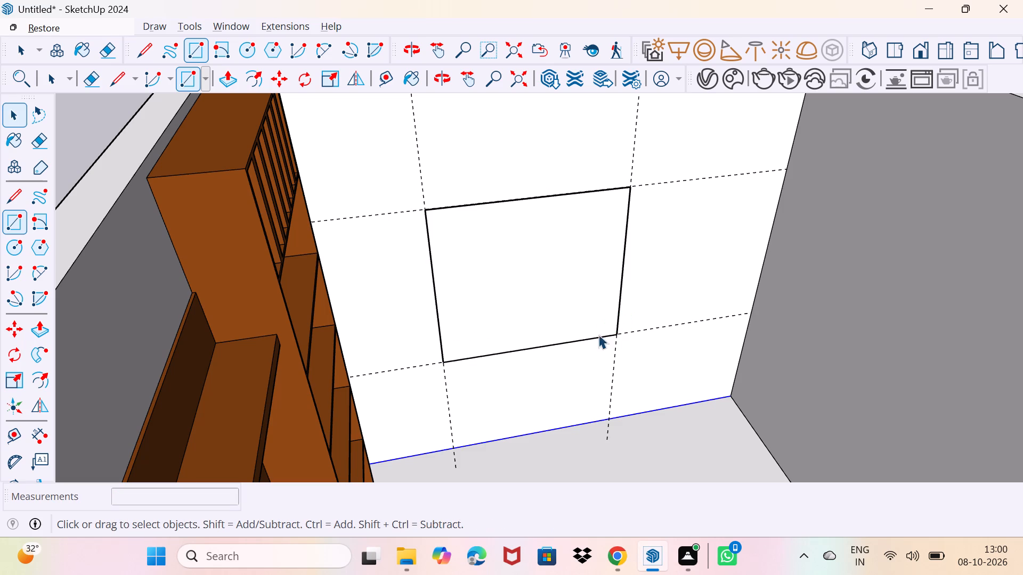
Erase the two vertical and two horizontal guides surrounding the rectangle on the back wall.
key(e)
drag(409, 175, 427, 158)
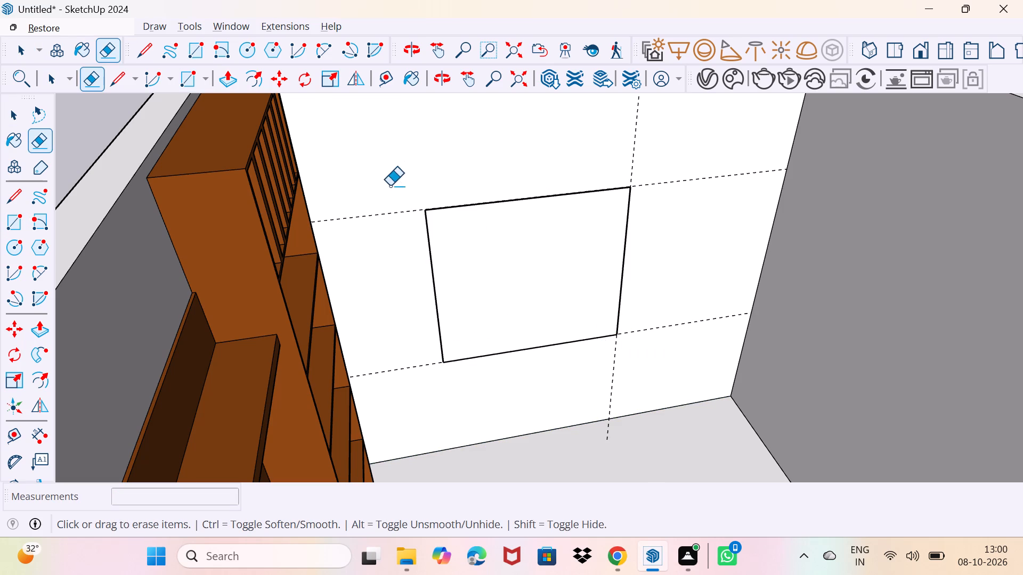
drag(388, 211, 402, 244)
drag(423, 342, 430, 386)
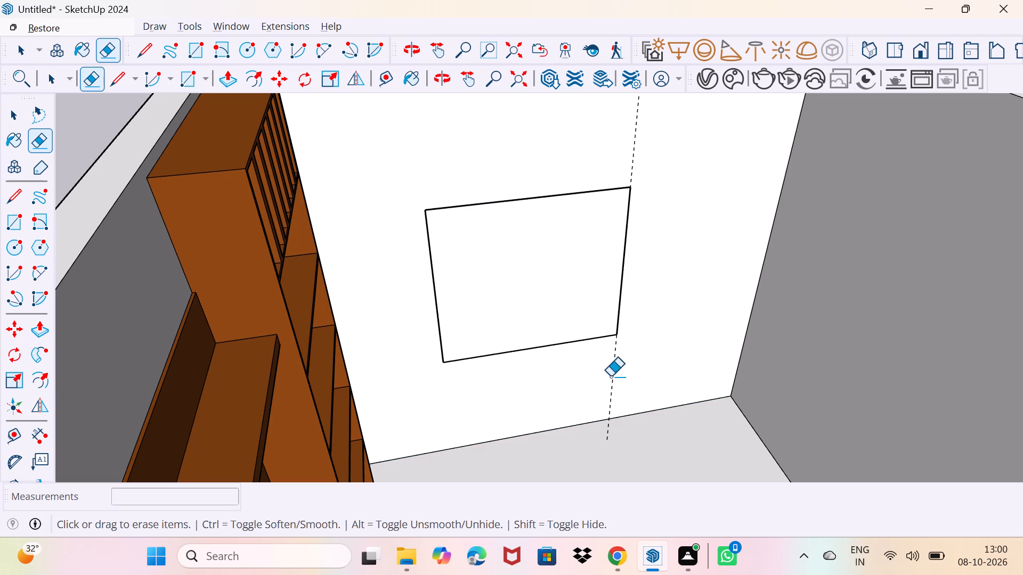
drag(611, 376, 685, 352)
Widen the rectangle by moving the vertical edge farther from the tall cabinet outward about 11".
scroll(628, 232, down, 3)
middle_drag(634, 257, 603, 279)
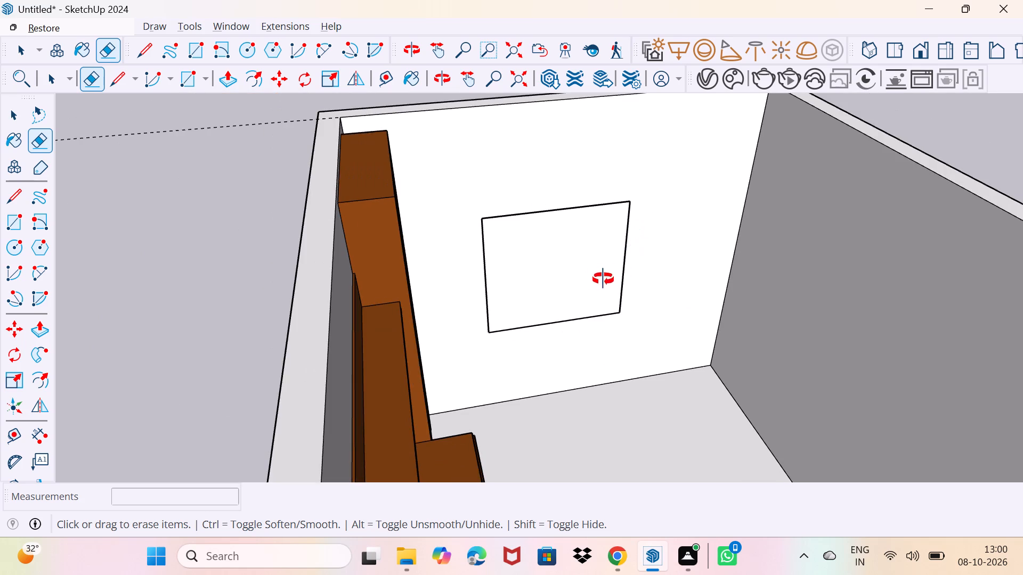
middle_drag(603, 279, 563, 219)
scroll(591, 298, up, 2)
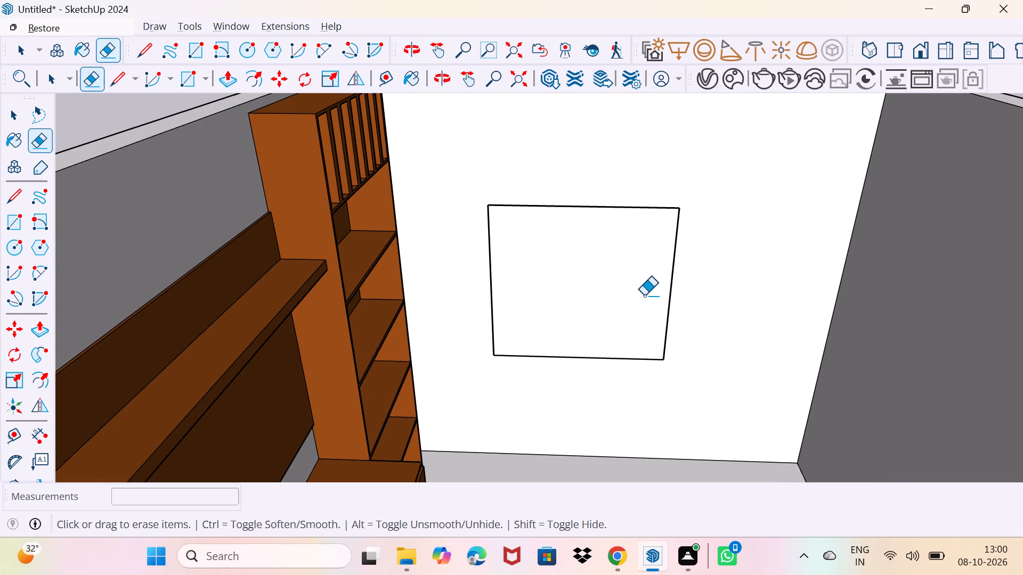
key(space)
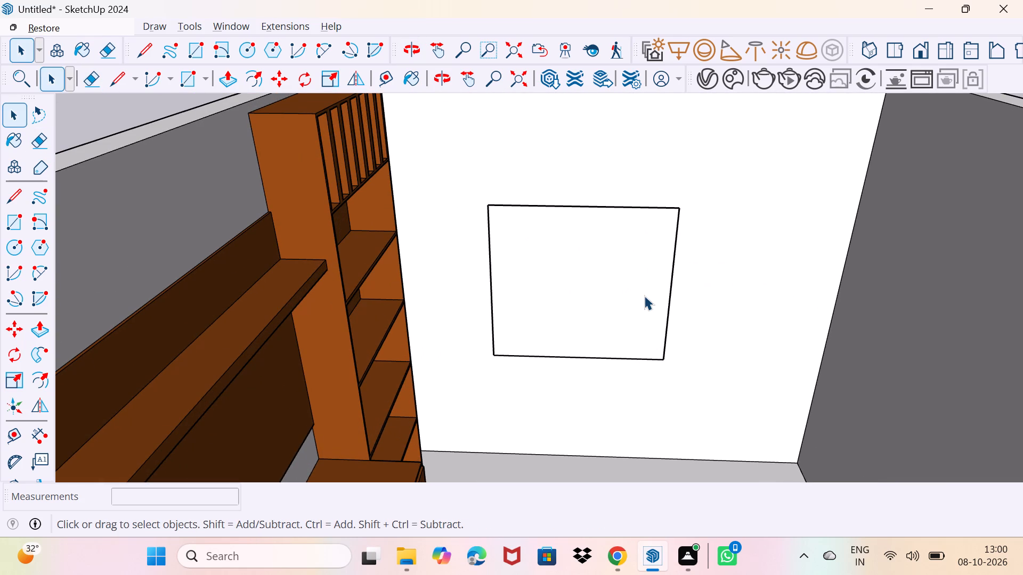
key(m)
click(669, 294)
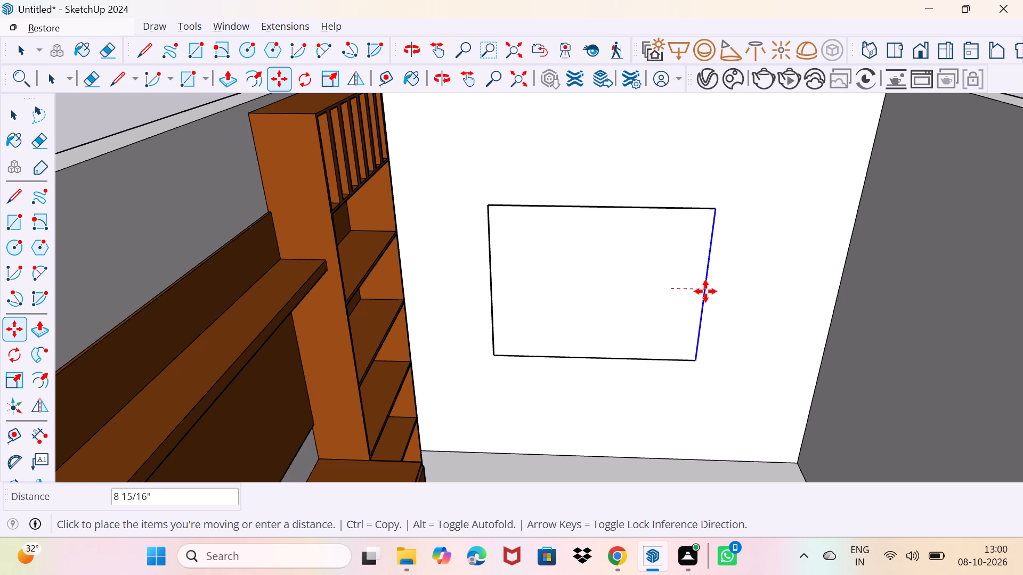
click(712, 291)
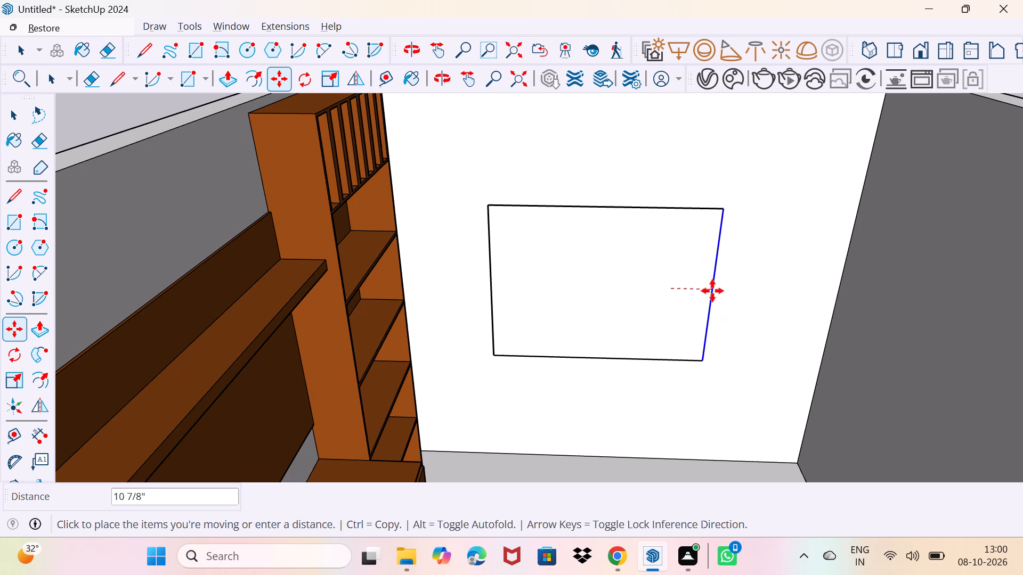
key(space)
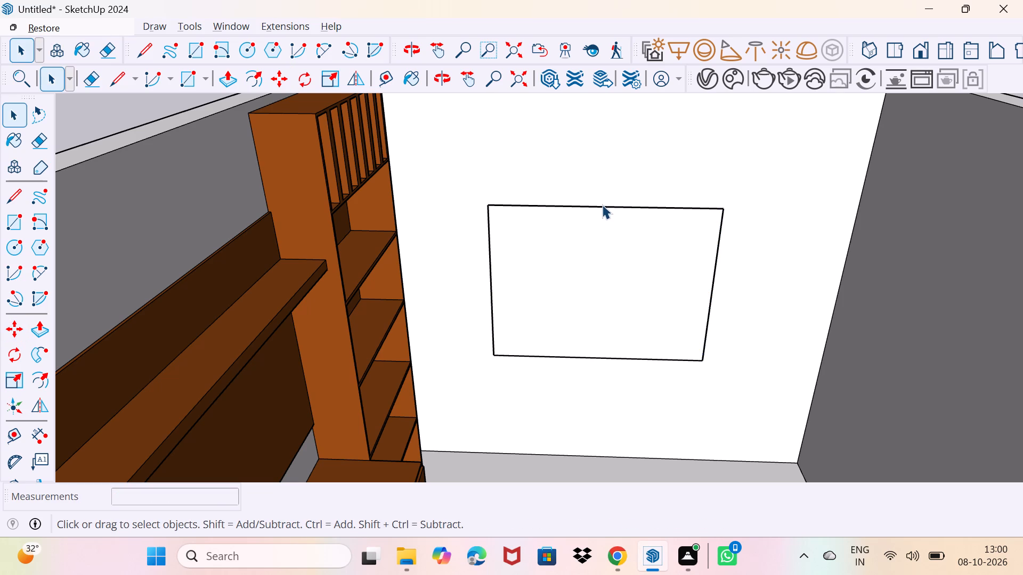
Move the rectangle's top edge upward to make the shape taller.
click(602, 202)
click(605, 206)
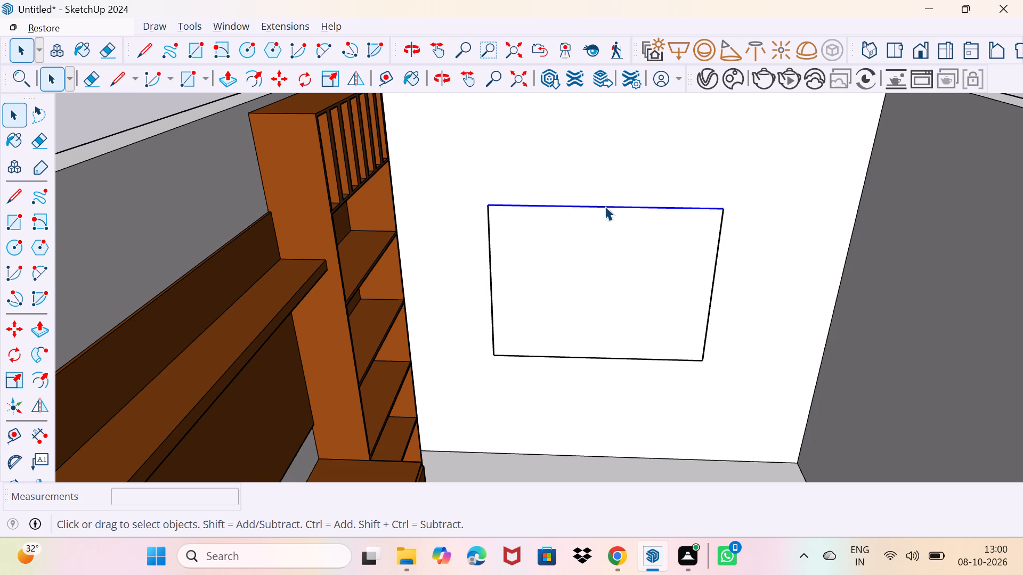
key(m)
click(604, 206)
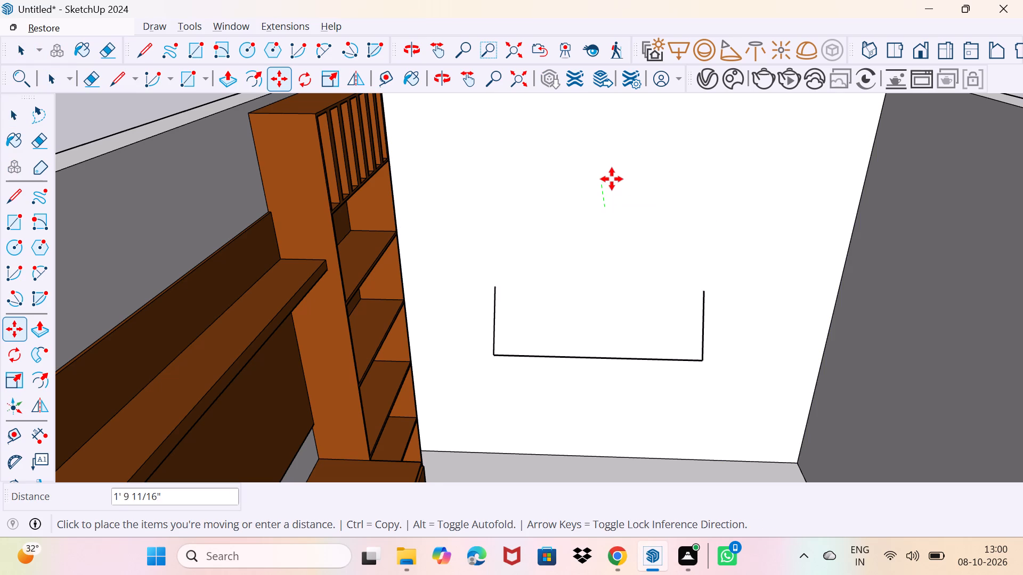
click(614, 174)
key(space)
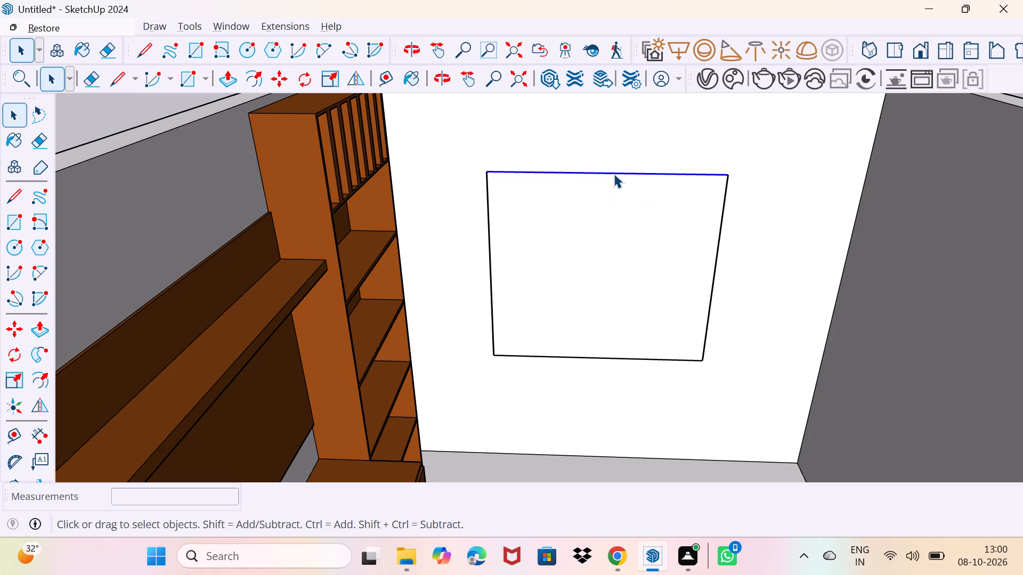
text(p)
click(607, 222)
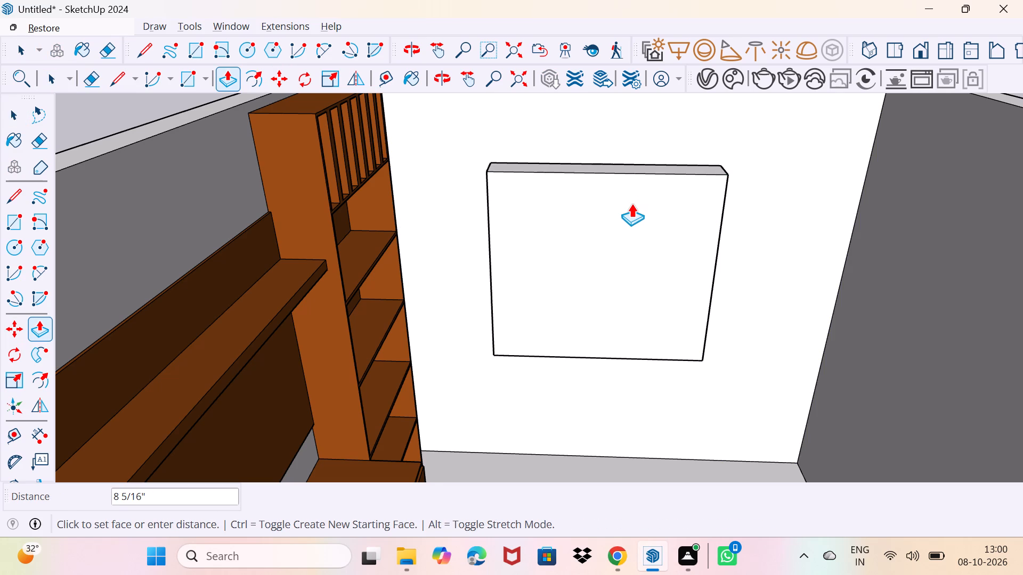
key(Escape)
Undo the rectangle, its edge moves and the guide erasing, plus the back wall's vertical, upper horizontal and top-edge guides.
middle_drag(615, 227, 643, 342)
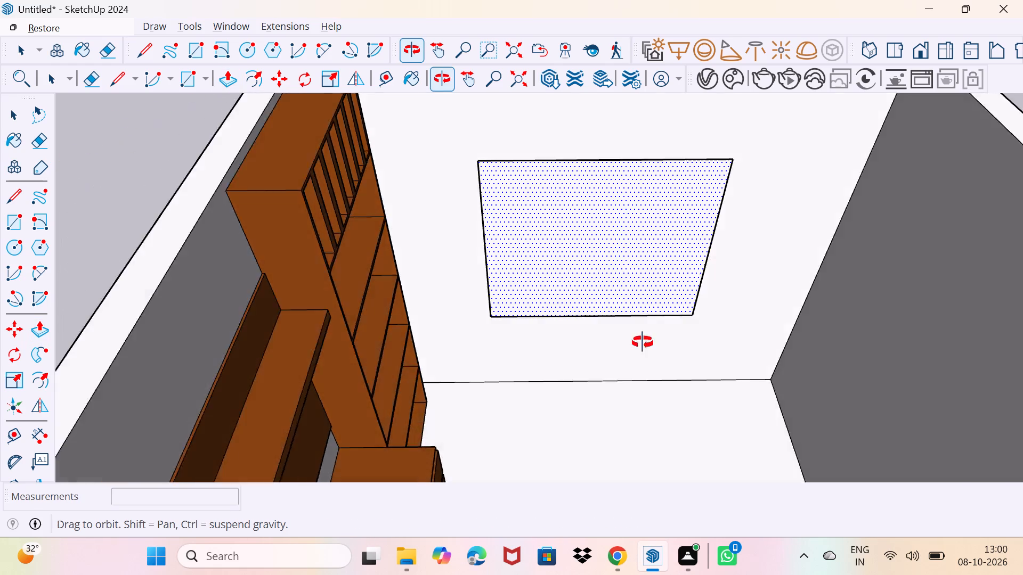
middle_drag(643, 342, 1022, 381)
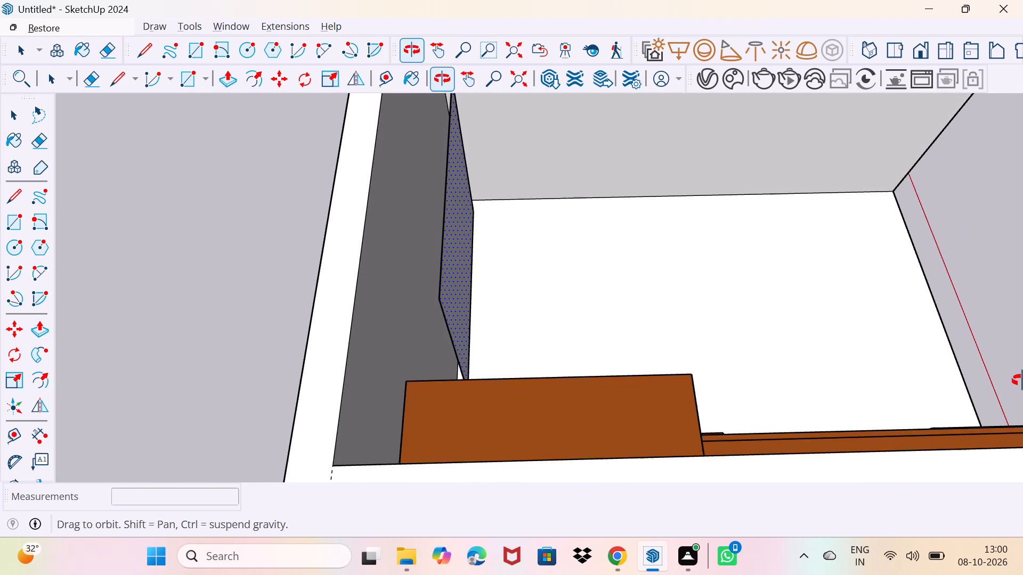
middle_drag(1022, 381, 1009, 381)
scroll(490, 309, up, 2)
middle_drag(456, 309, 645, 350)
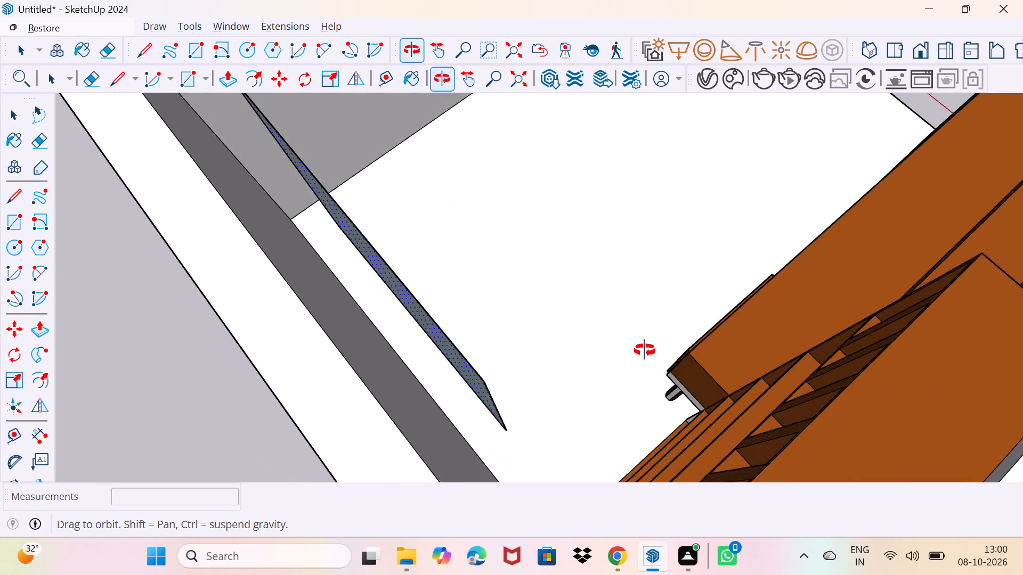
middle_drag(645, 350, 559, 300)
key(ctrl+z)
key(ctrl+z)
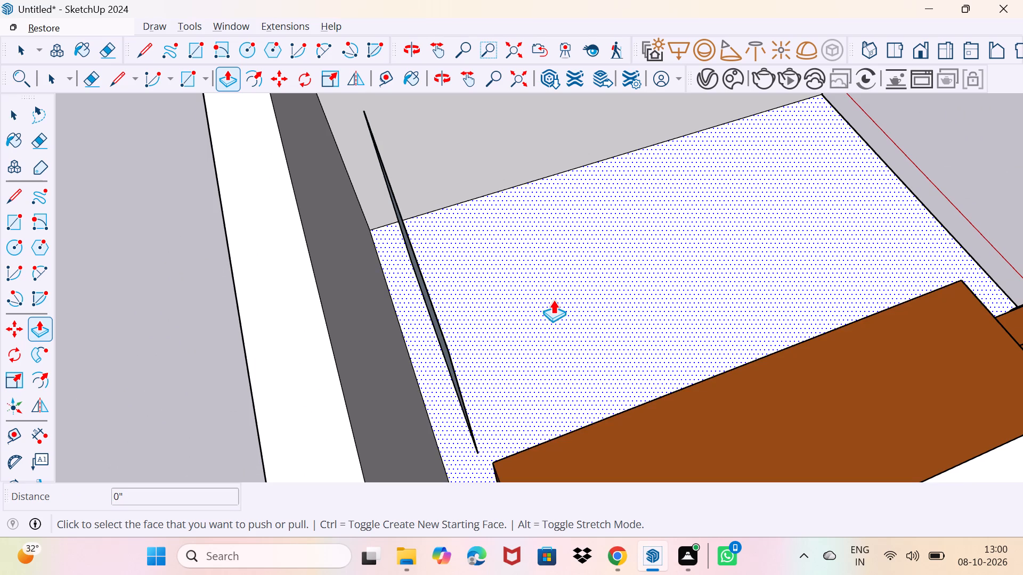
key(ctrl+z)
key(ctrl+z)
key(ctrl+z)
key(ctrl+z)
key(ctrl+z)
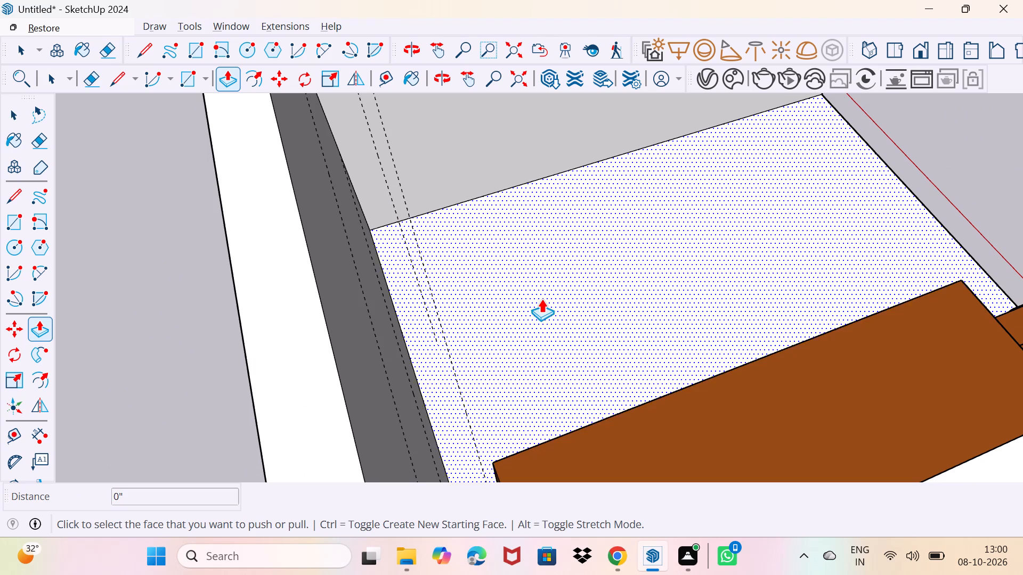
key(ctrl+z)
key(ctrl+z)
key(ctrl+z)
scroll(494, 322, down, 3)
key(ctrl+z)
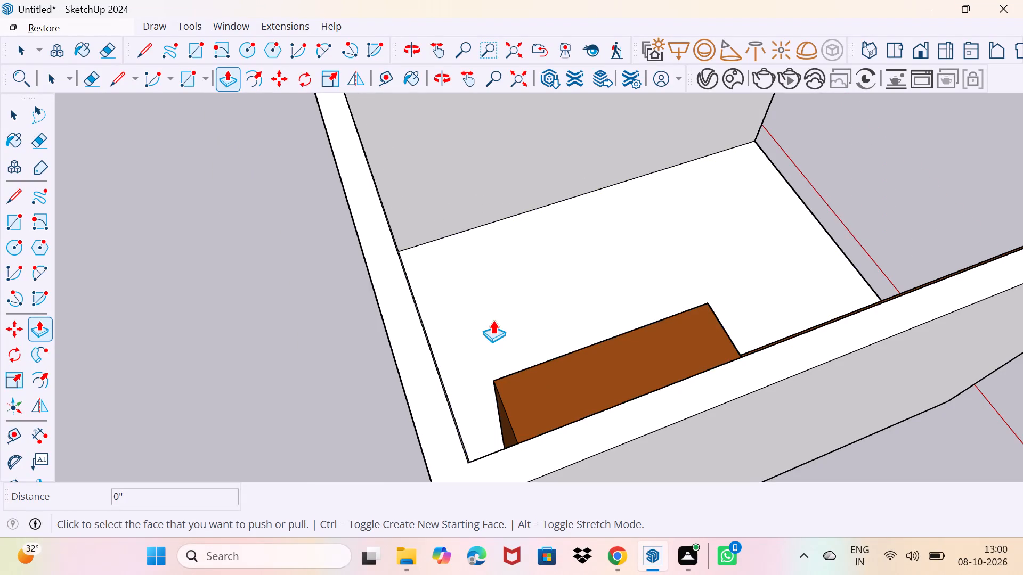
Erase the remaining horizontal guide that runs along the back wall, working from outside the room.
scroll(481, 332, down, 3)
middle_drag(461, 359, 583, 210)
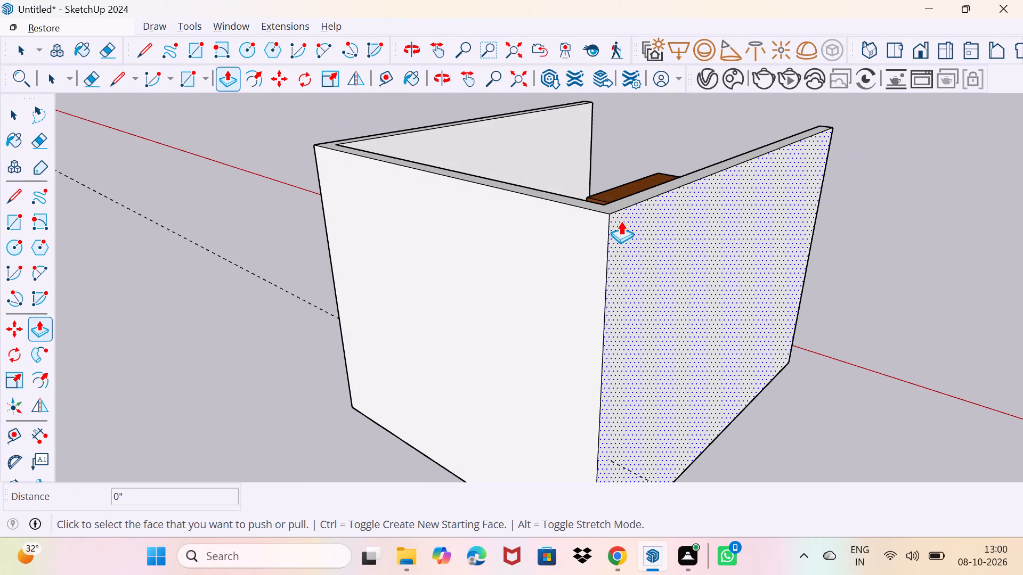
key(space)
middle_drag(617, 309, 742, 184)
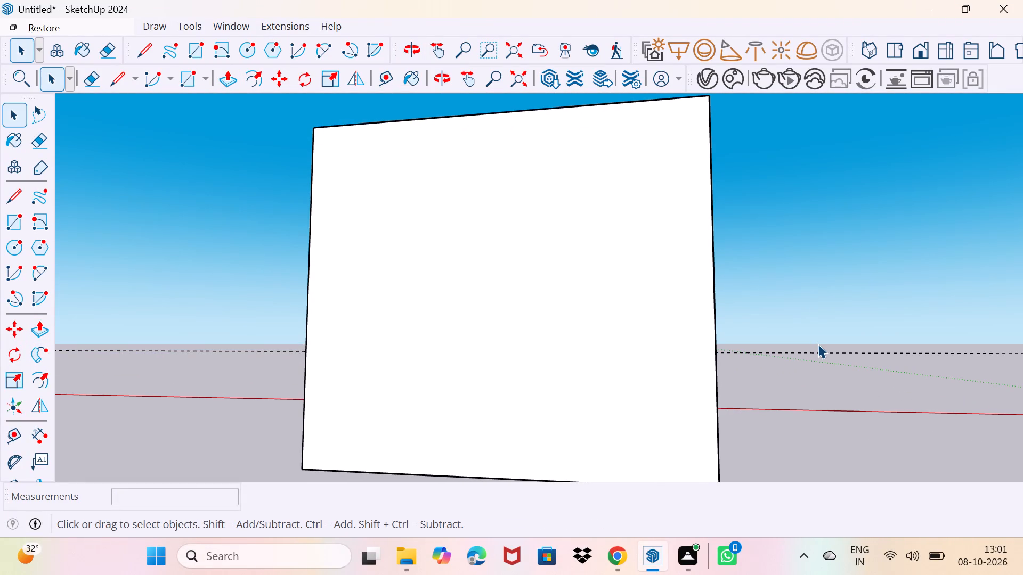
key(e)
drag(822, 359, 842, 333)
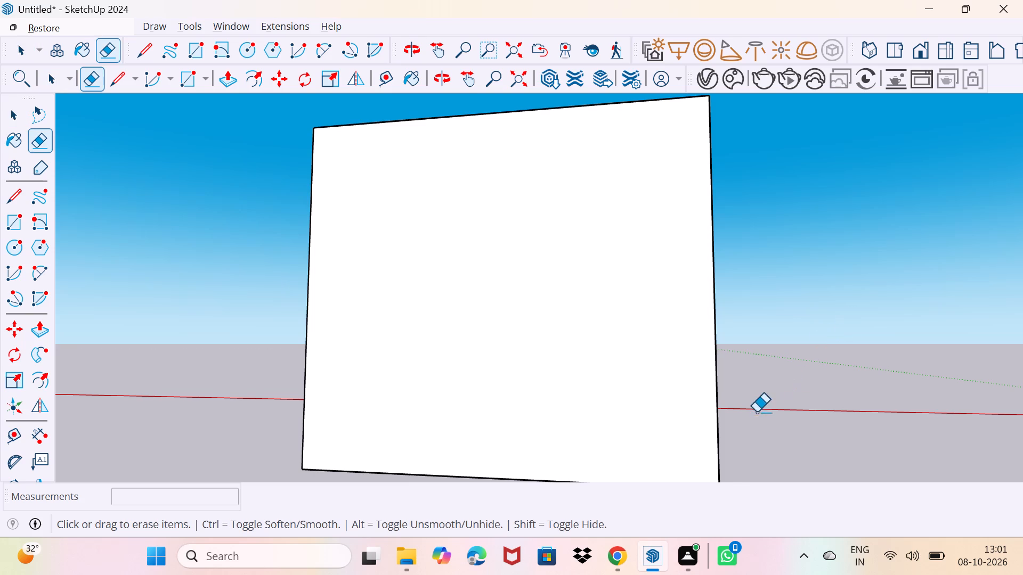
middle_drag(771, 415, 813, 439)
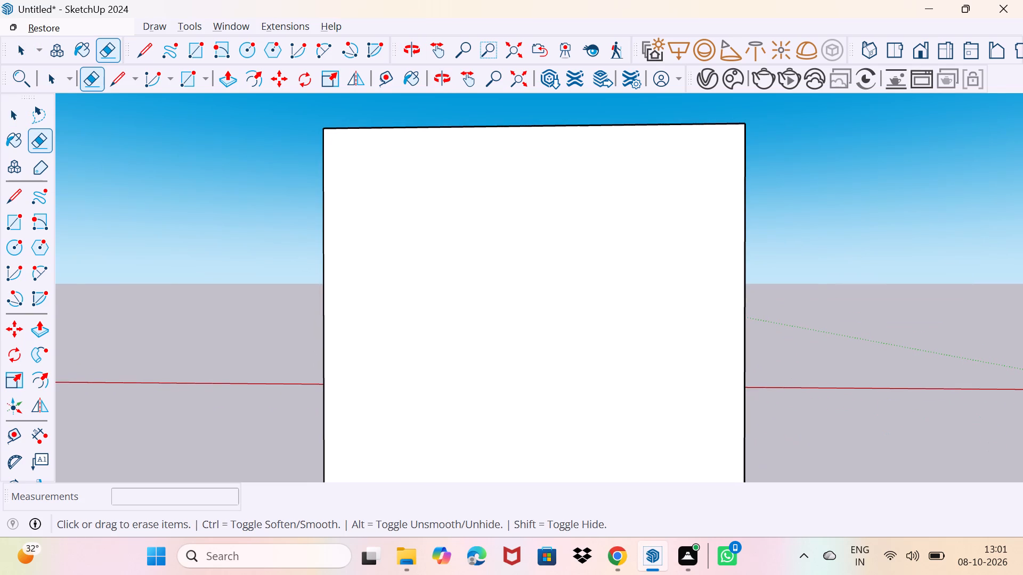
scroll(20, 356, down, 3)
Place guides on the back wall's outer face 3' above its bottom edge and 3' in from the vertical edge farther from the cabinets.
scroll(569, 338, down, 3)
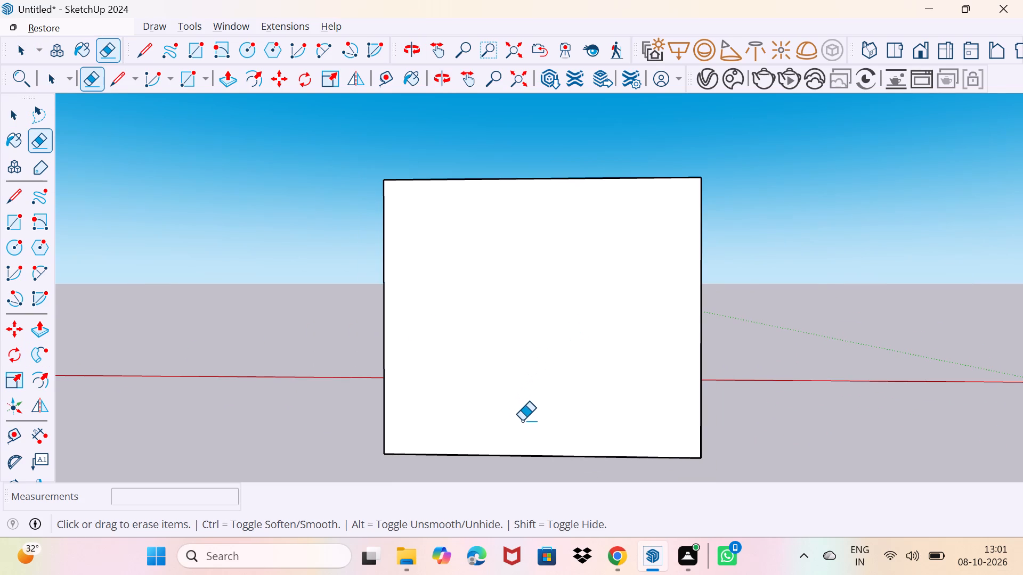
key(space)
key(t)
click(547, 455)
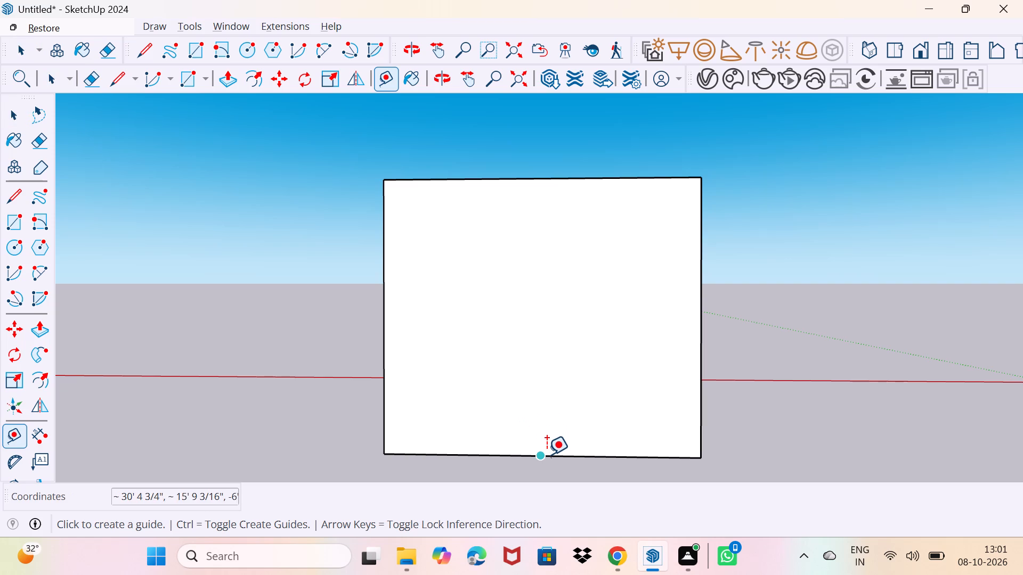
text(3')
key(Return)
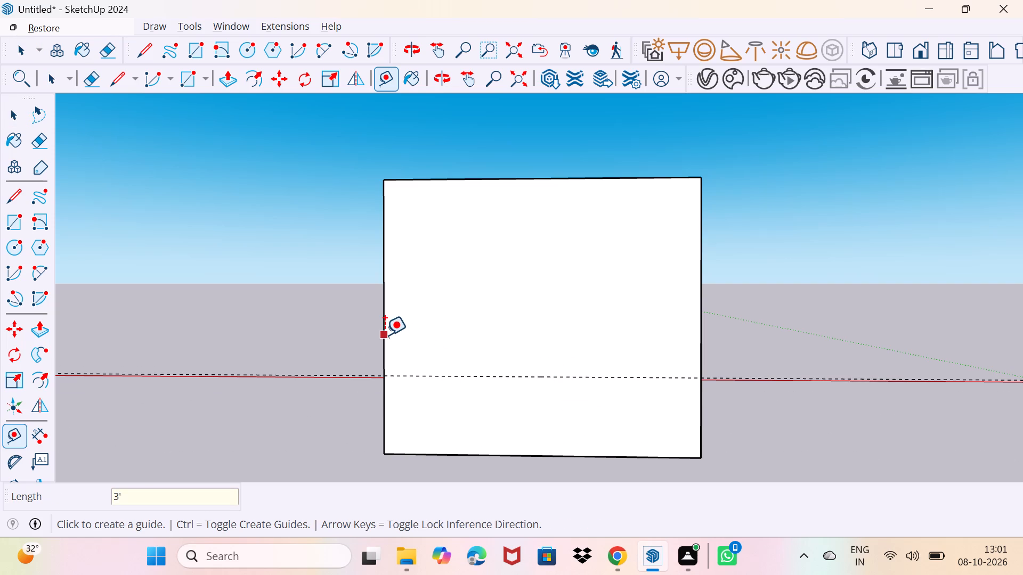
click(385, 335)
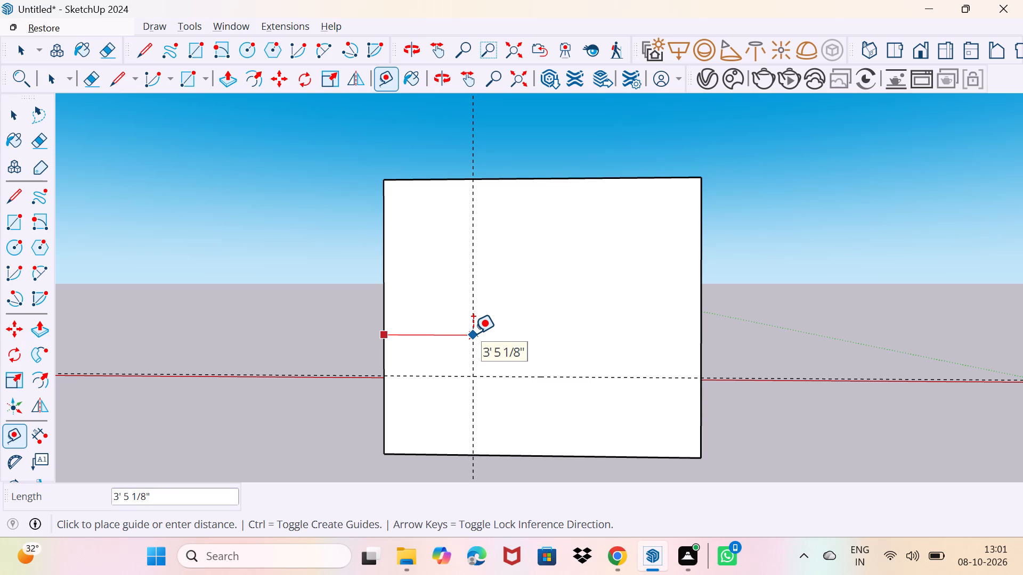
text(3')
key(Return)
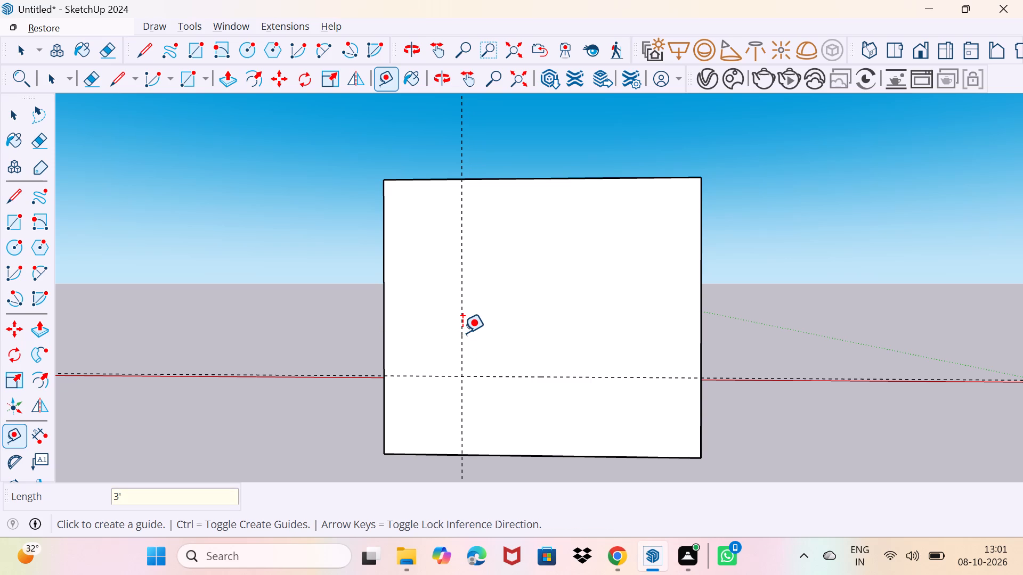
Add a second vertical guide 5' from the first and a second horizontal guide 5' above the lower one.
click(459, 311)
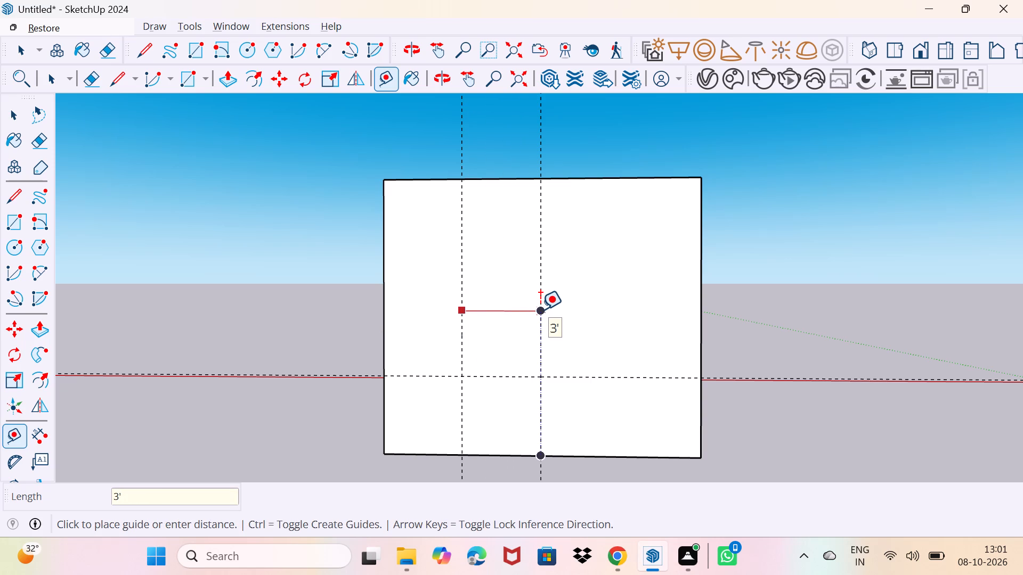
text(5')
key(Return)
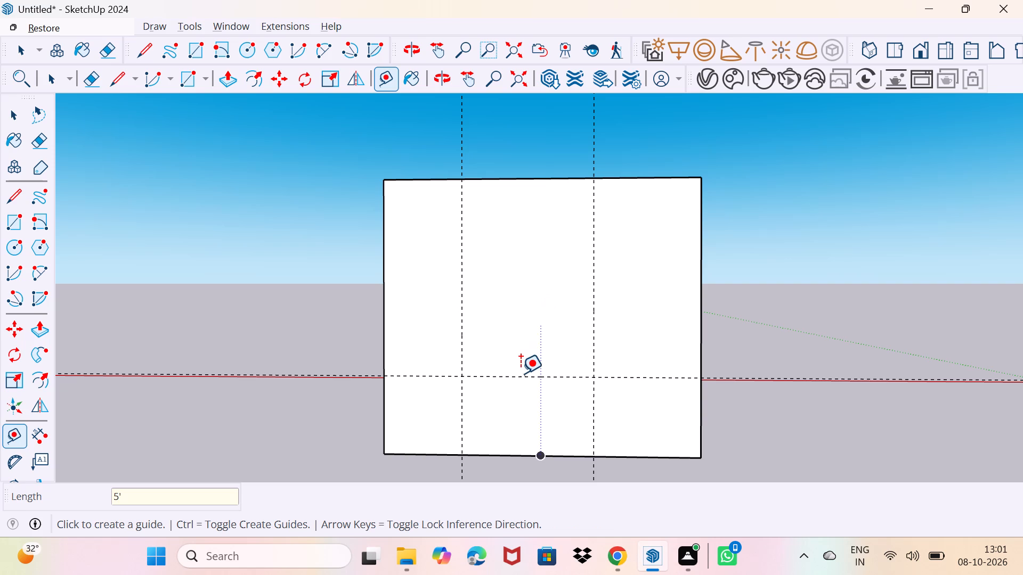
click(521, 378)
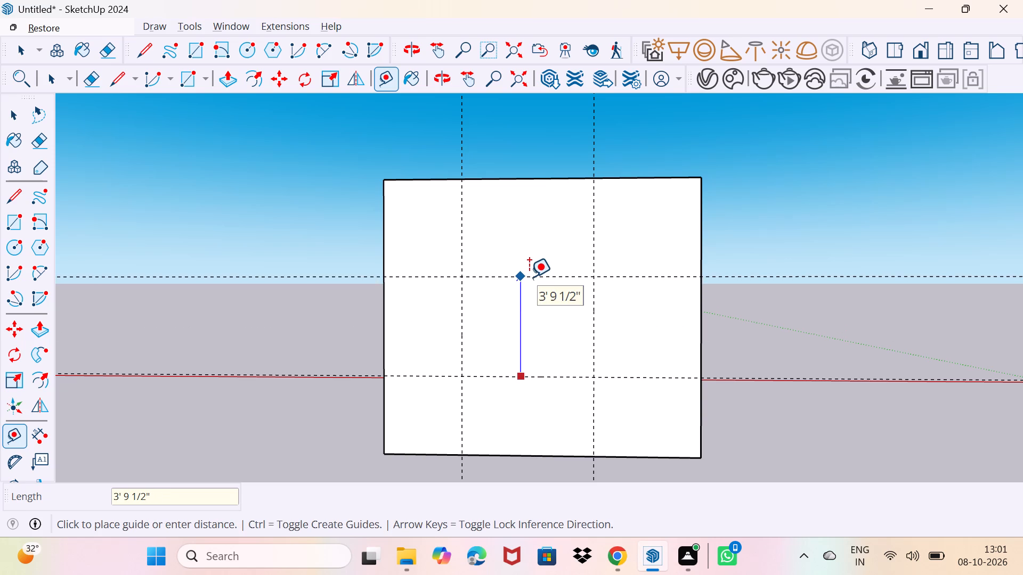
text(5')
key(Return)
Draw a 5' by 5' rectangle on the back wall between the four guide intersections.
middle_drag(537, 286, 555, 354)
key(space)
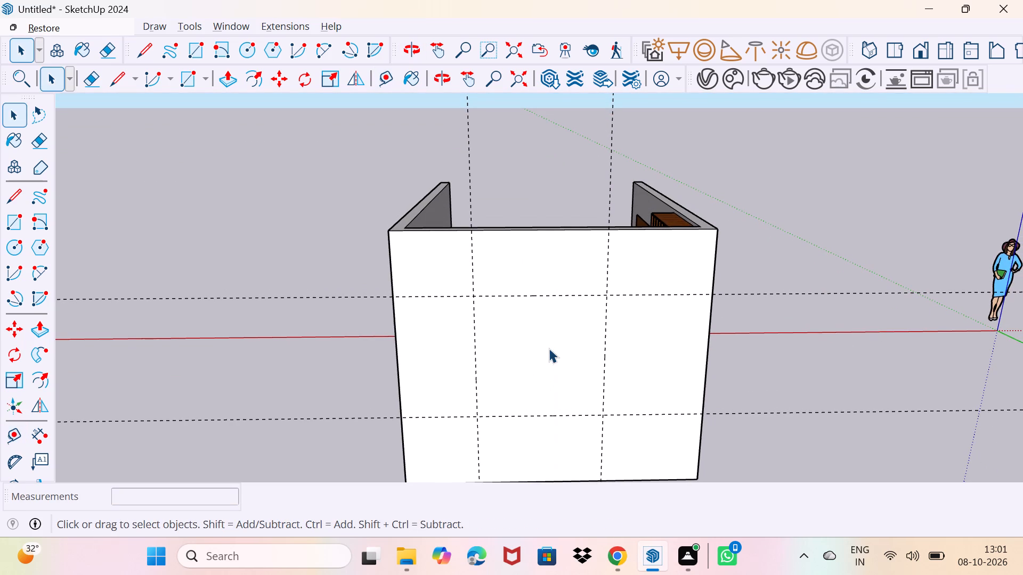
text(r)
click(473, 297)
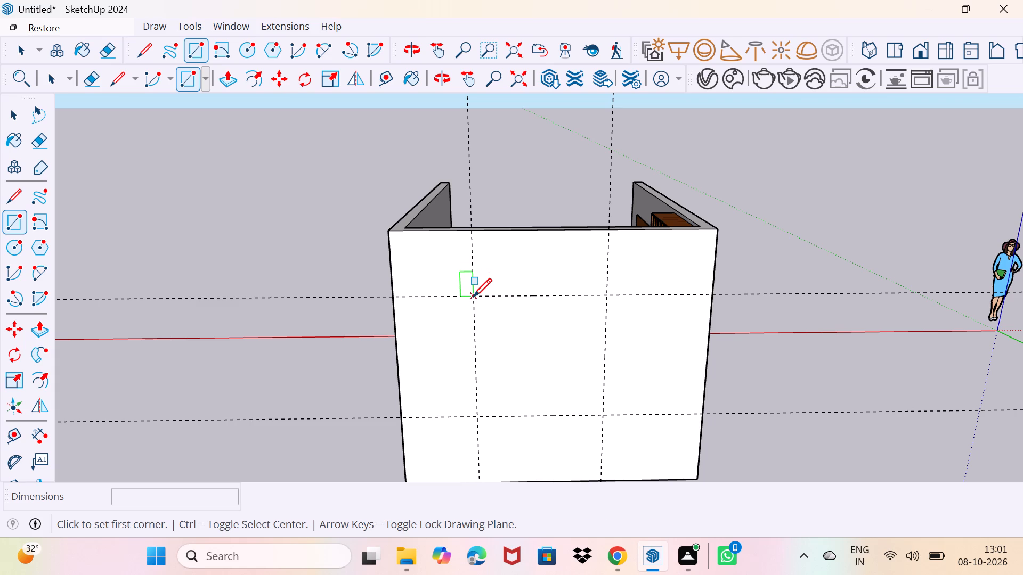
click(607, 414)
Push the 5' square face 6" through the back wall to cut a window opening.
key(space)
text(p)
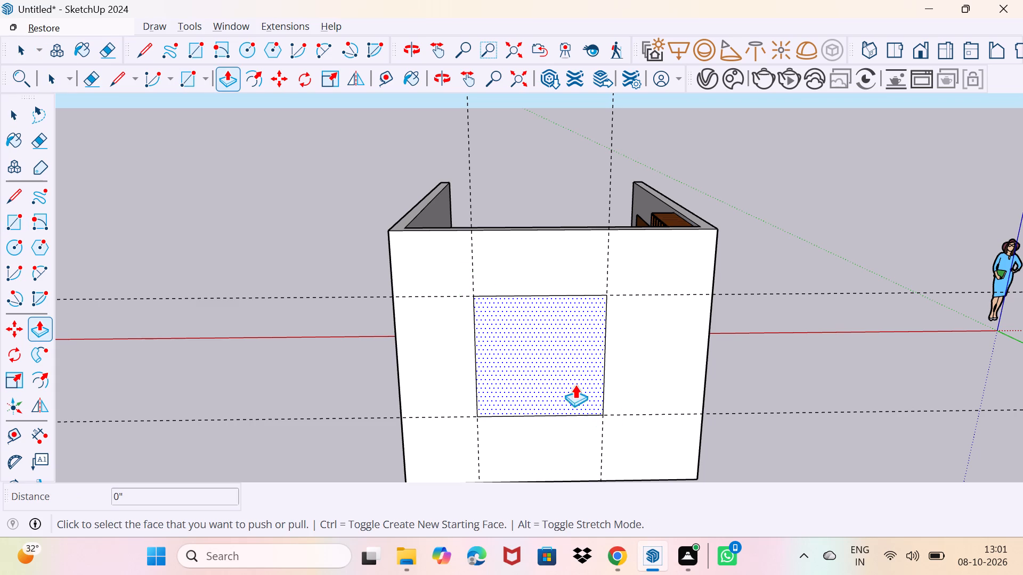
click(566, 383)
click(571, 344)
middle_drag(573, 343, 522, 421)
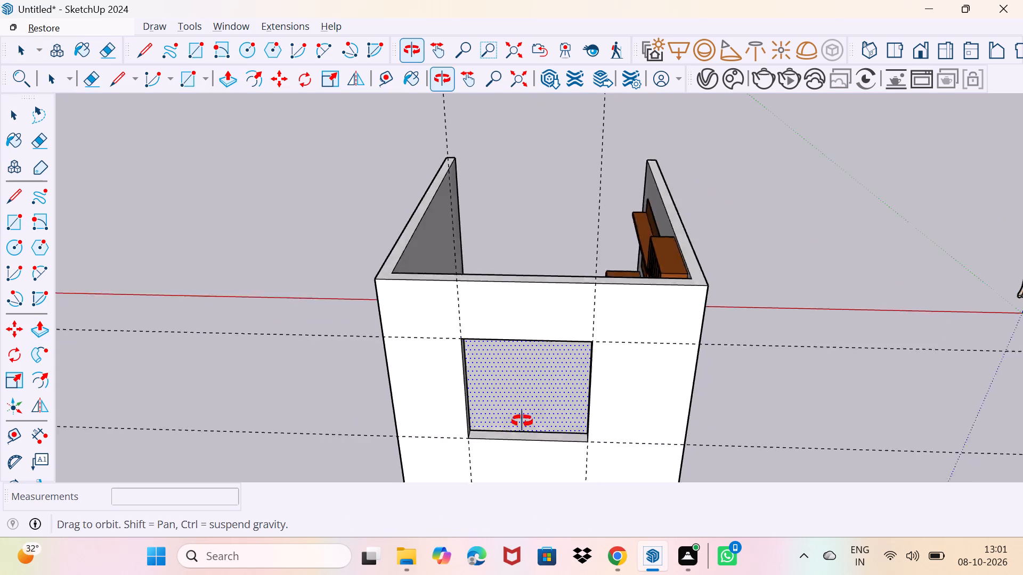
middle_drag(522, 421, 568, 324)
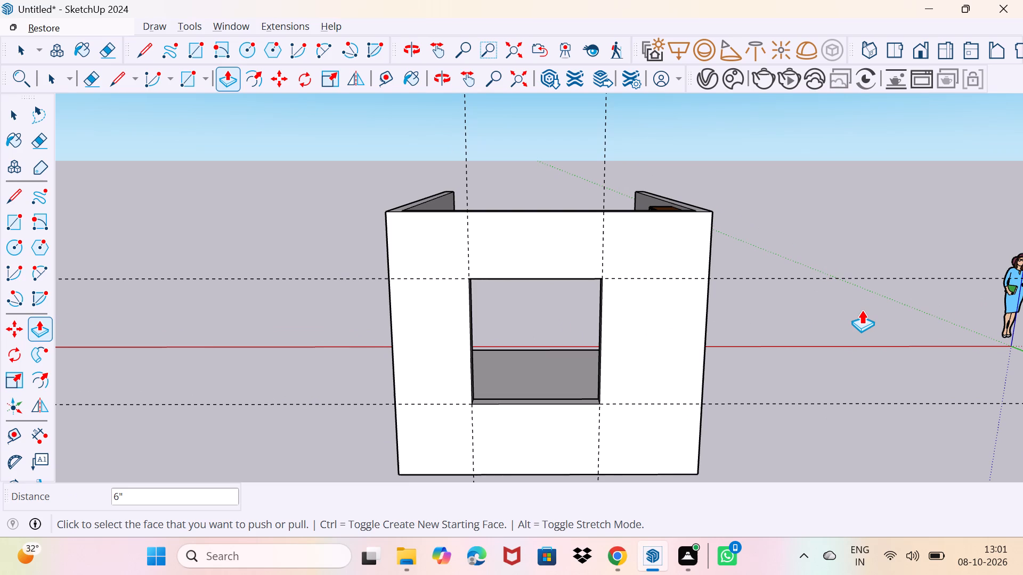
Erase the two horizontal and two vertical guides around the window opening.
key(e)
drag(838, 287, 841, 267)
drag(821, 412, 838, 367)
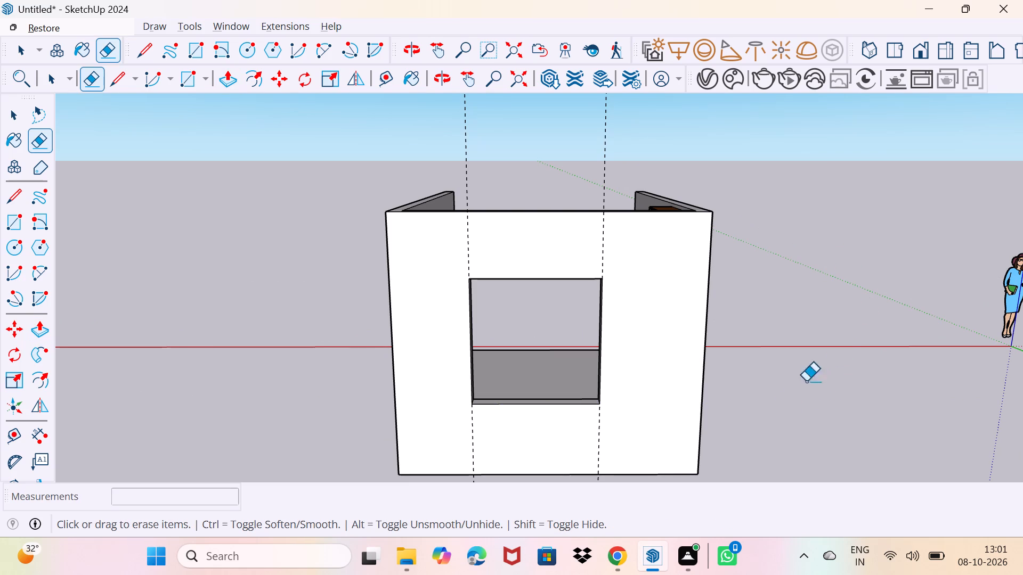
drag(451, 143, 675, 114)
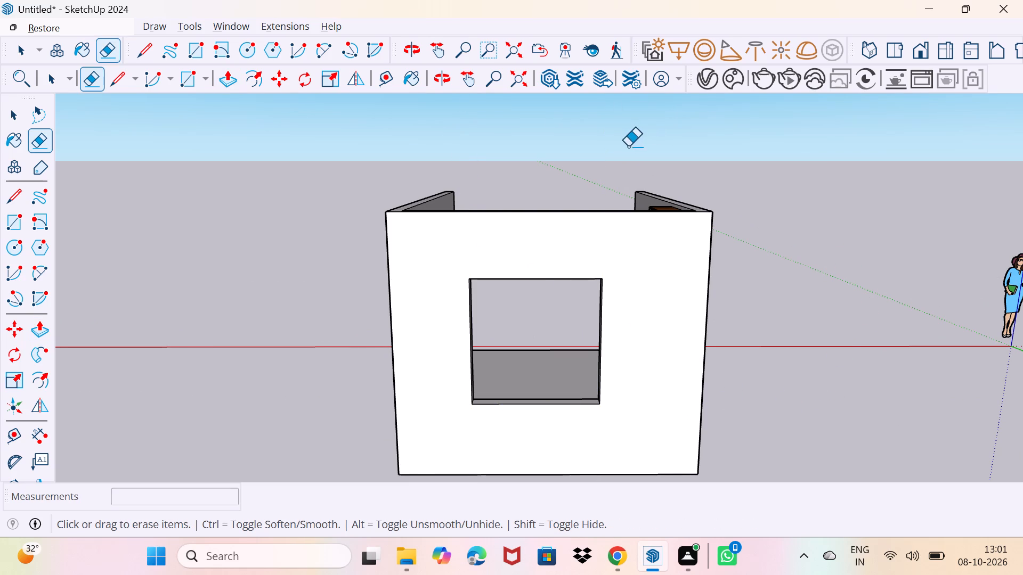
middle_drag(654, 147, 215, 388)
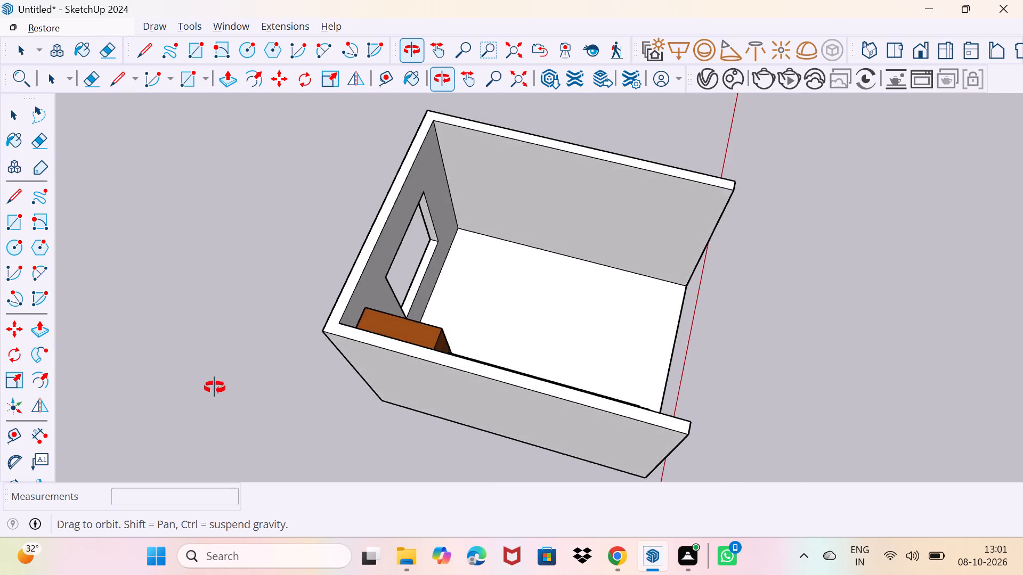
middle_drag(215, 388, 571, 206)
scroll(571, 206, down, 3)
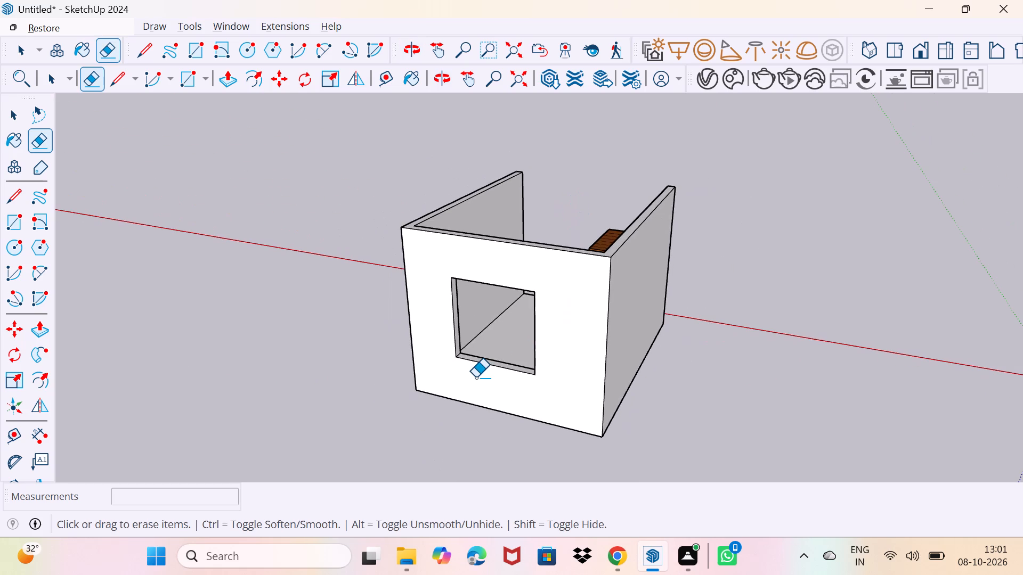
key(space)
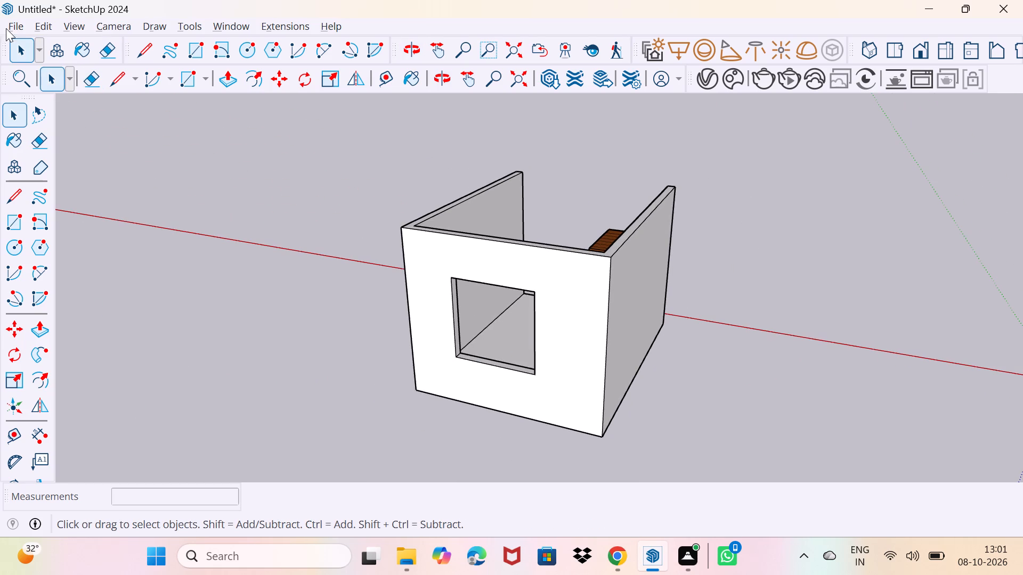
Start a file import and look through the Documents folder for a file to bring in.
click(11, 31)
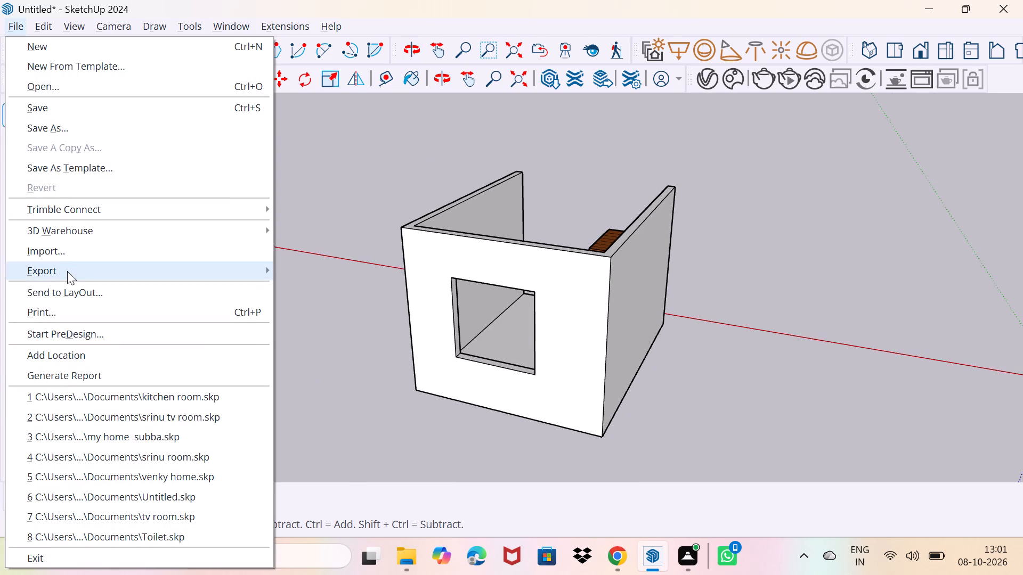
click(60, 259)
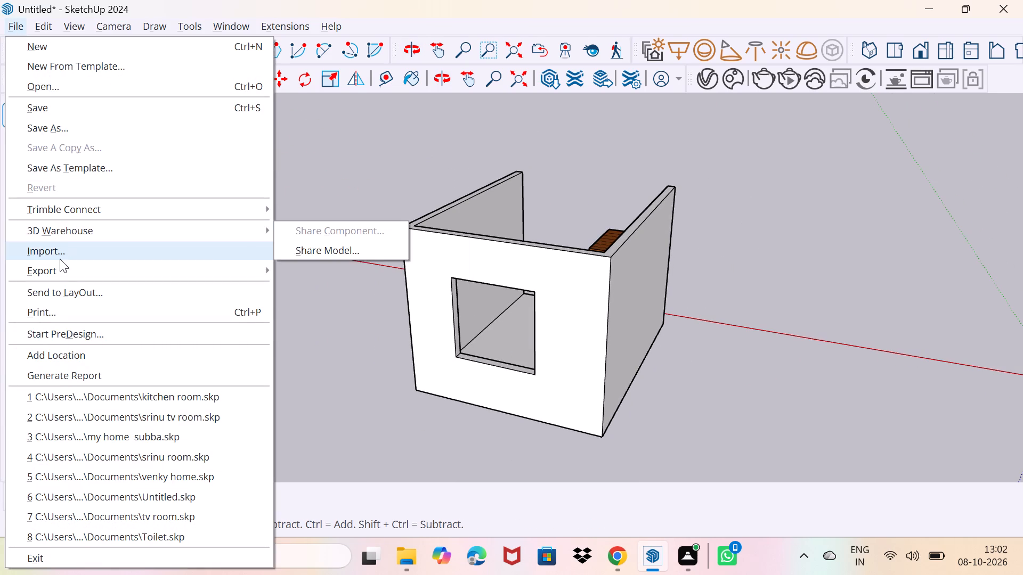
scroll(238, 277, down, 6)
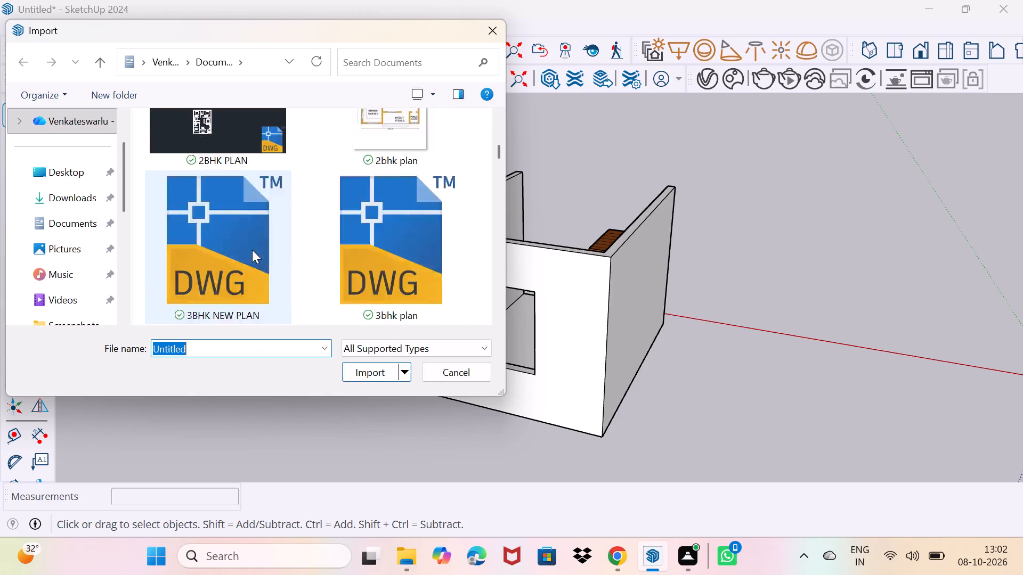
scroll(252, 250, down, 14)
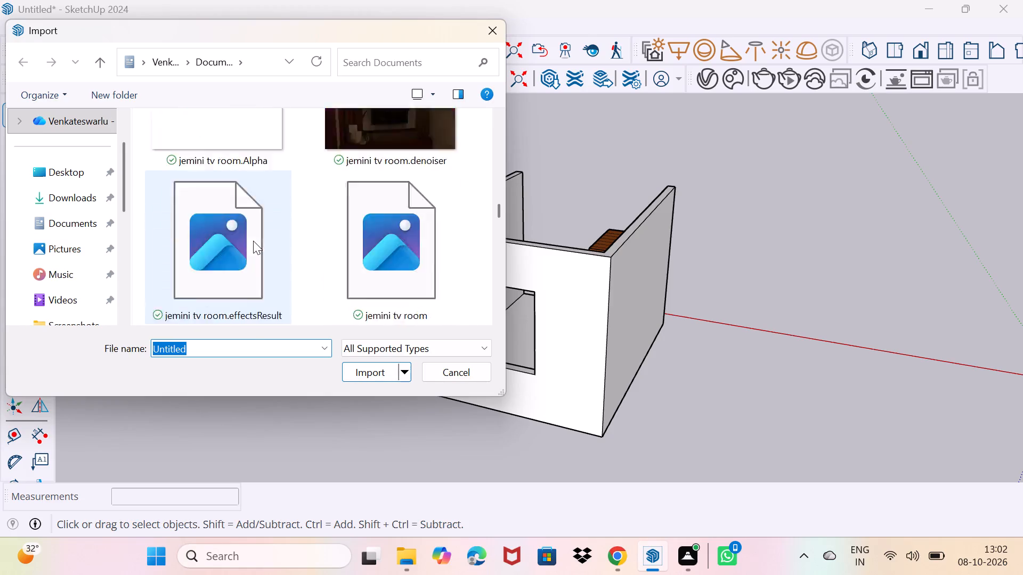
scroll(253, 241, down, 10)
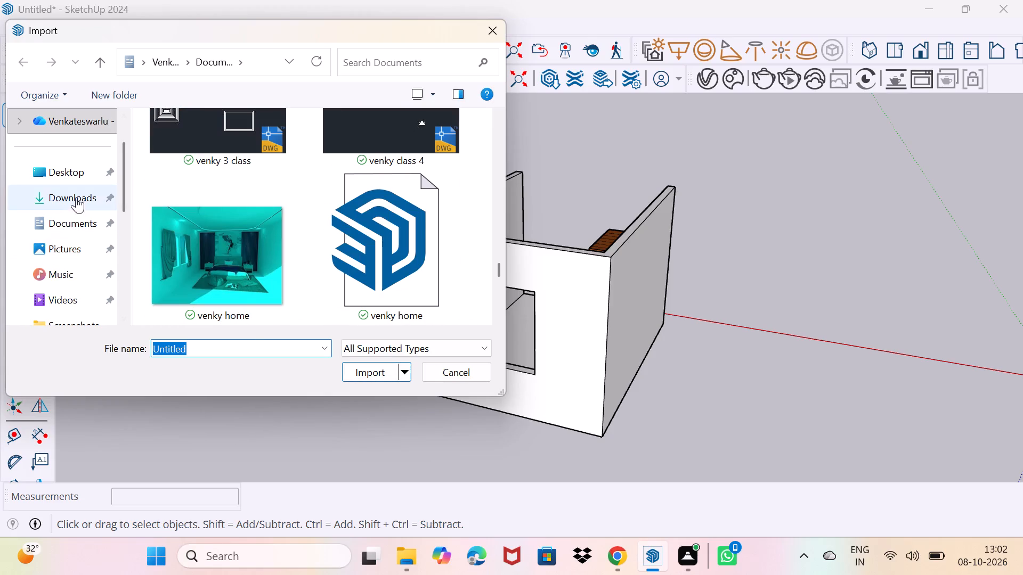
Switch the import to the Downloads folder and look through its files for a furnishing model to bring in.
drag(77, 197, 82, 199)
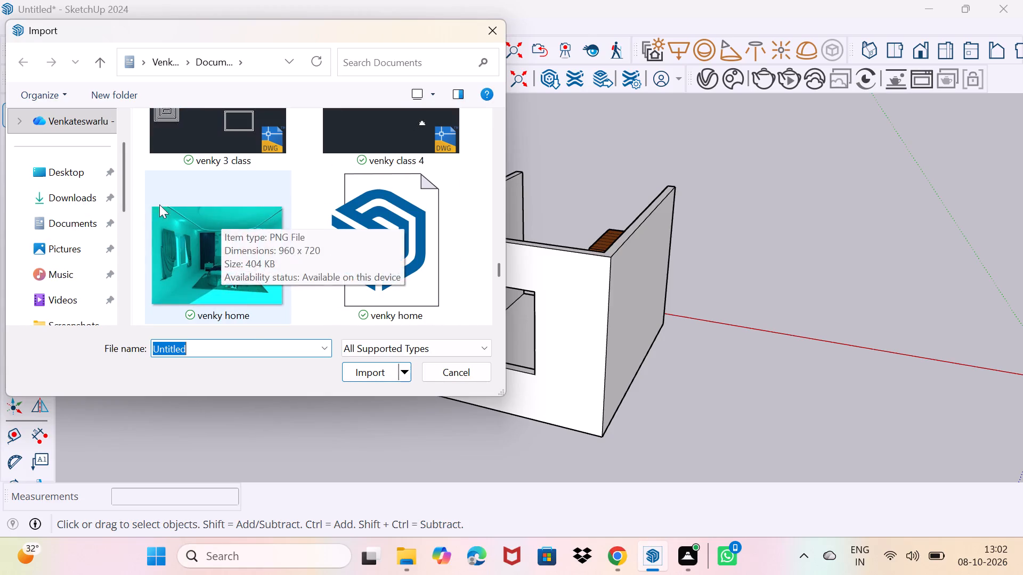
click(57, 205)
scroll(251, 187, up, 2)
scroll(251, 186, down, 4)
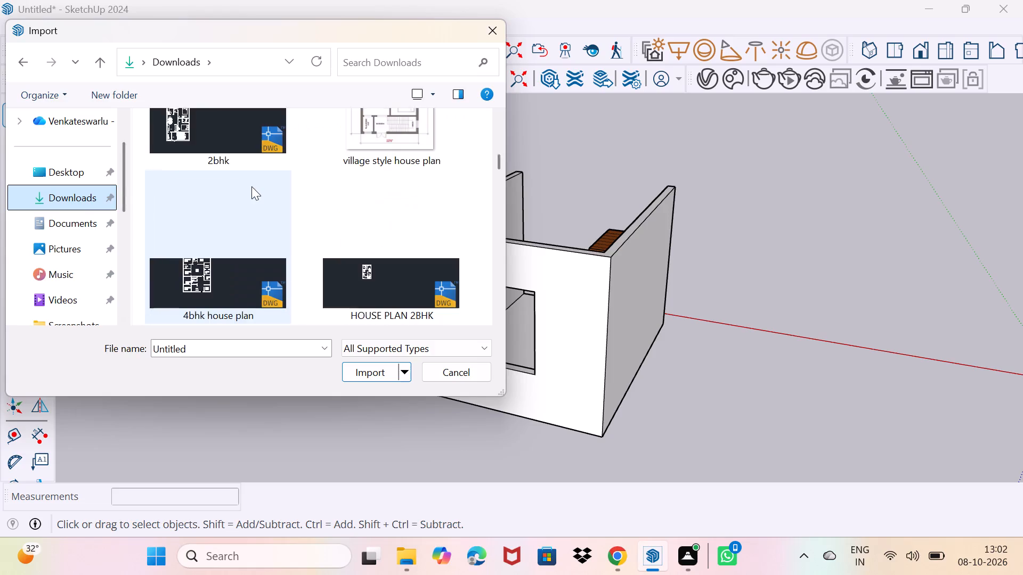
scroll(251, 186, down, 17)
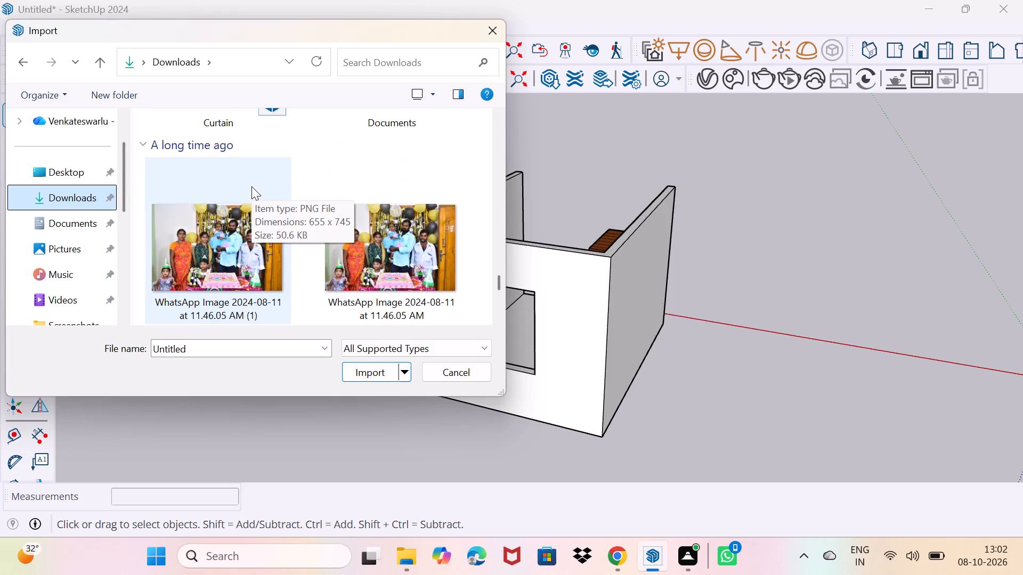
scroll(251, 186, down, 4)
scroll(251, 186, up, 13)
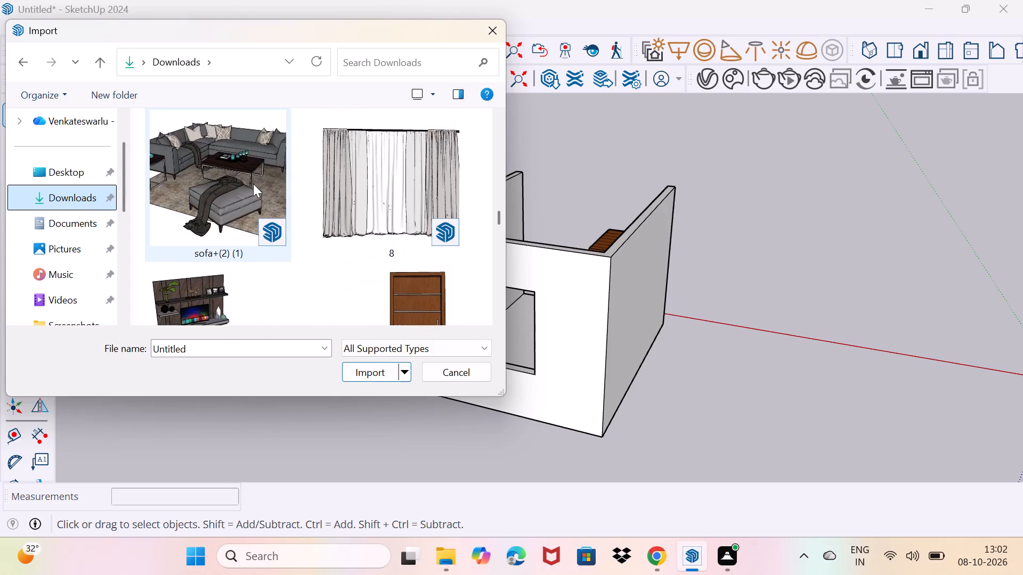
scroll(253, 184, down, 1)
scroll(253, 184, up, 1)
scroll(253, 184, down, 2)
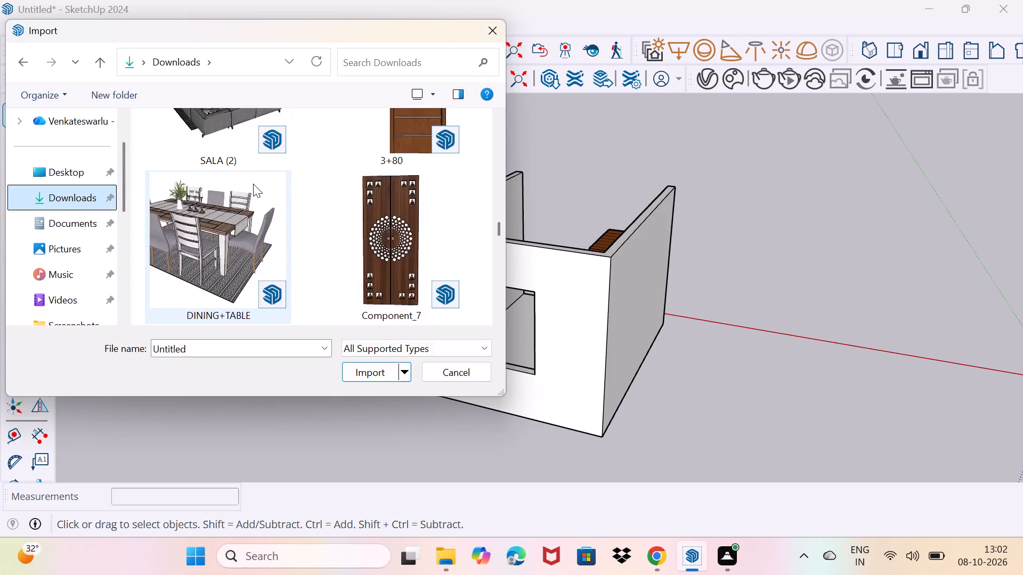
scroll(253, 184, down, 2)
scroll(253, 184, up, 9)
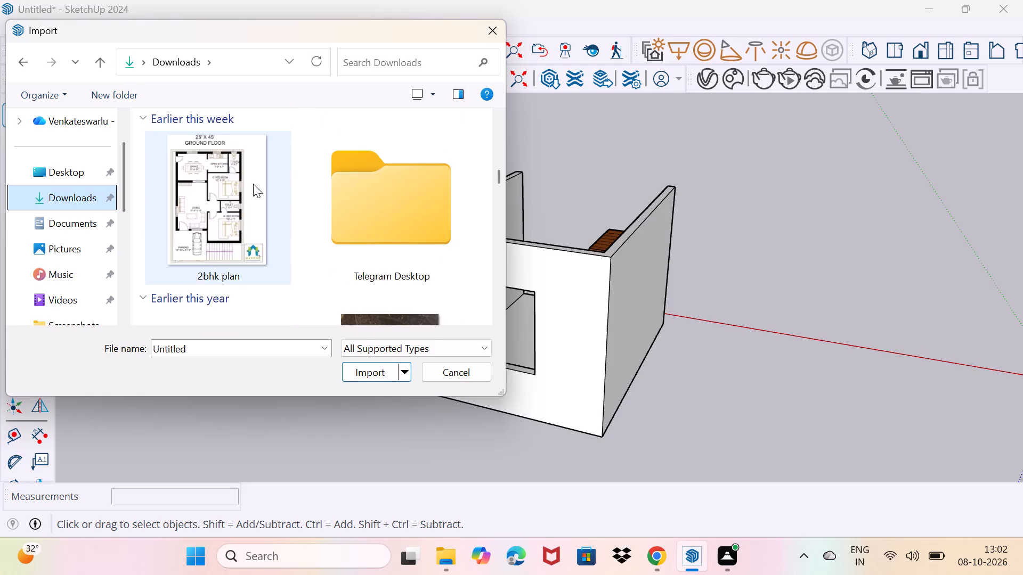
scroll(253, 184, up, 10)
scroll(253, 183, down, 11)
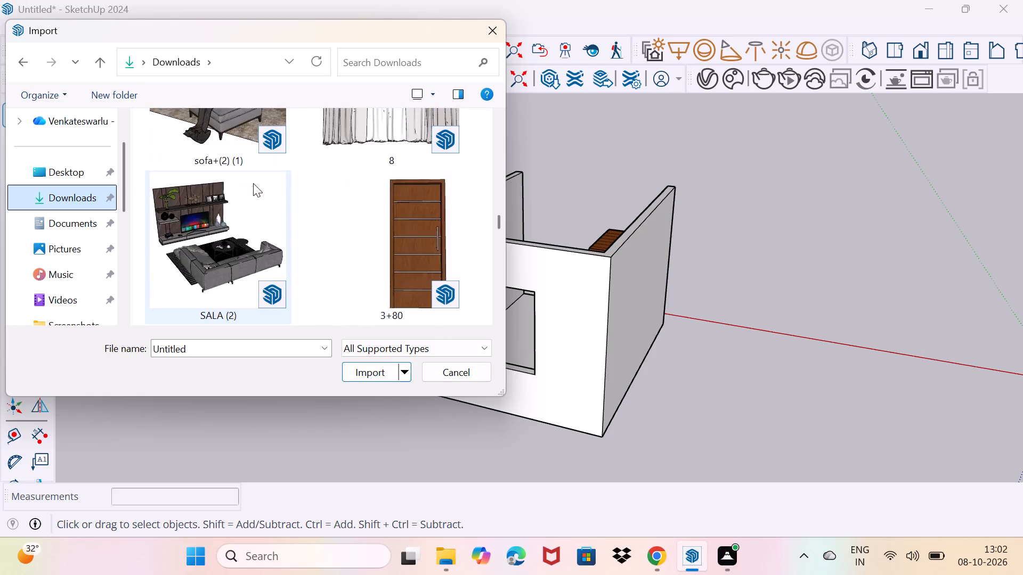
scroll(253, 183, down, 15)
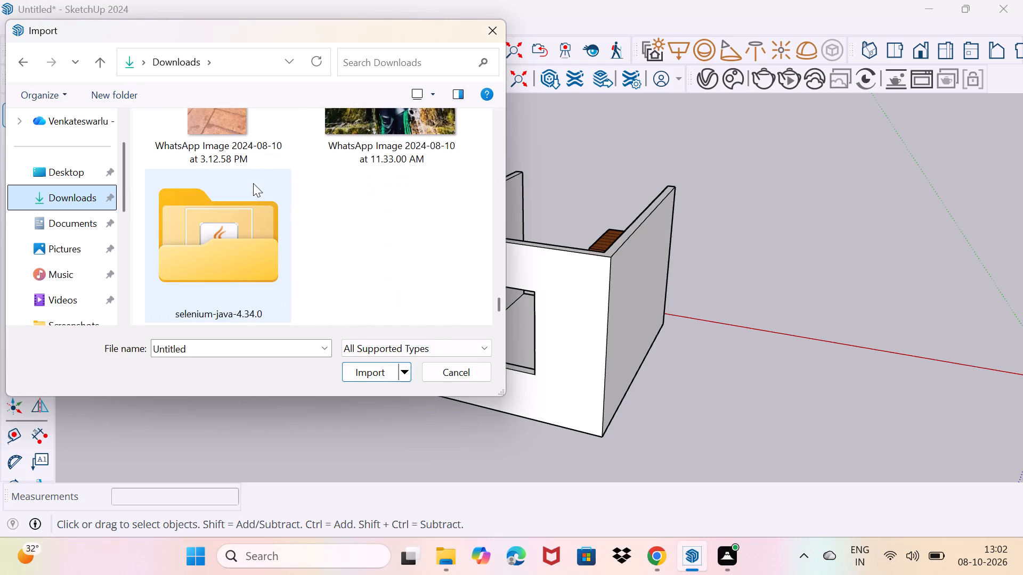
scroll(253, 183, up, 20)
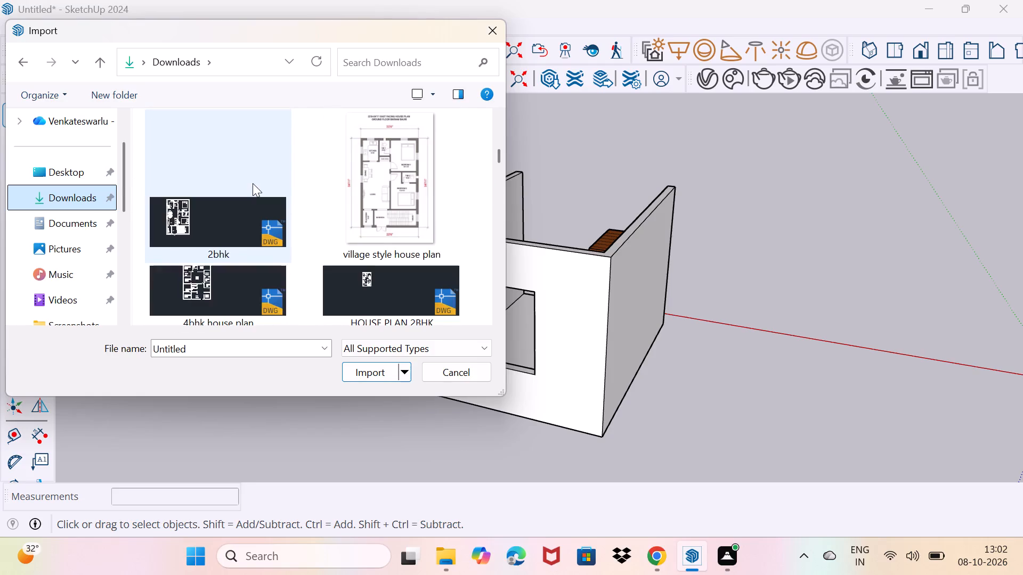
scroll(253, 183, up, 10)
scroll(253, 183, down, 4)
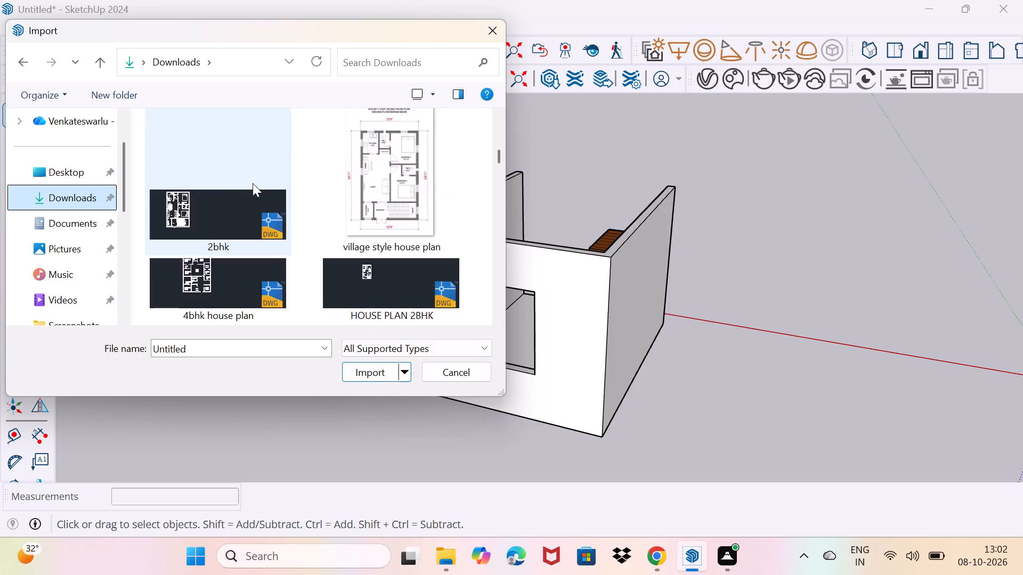
scroll(253, 183, down, 18)
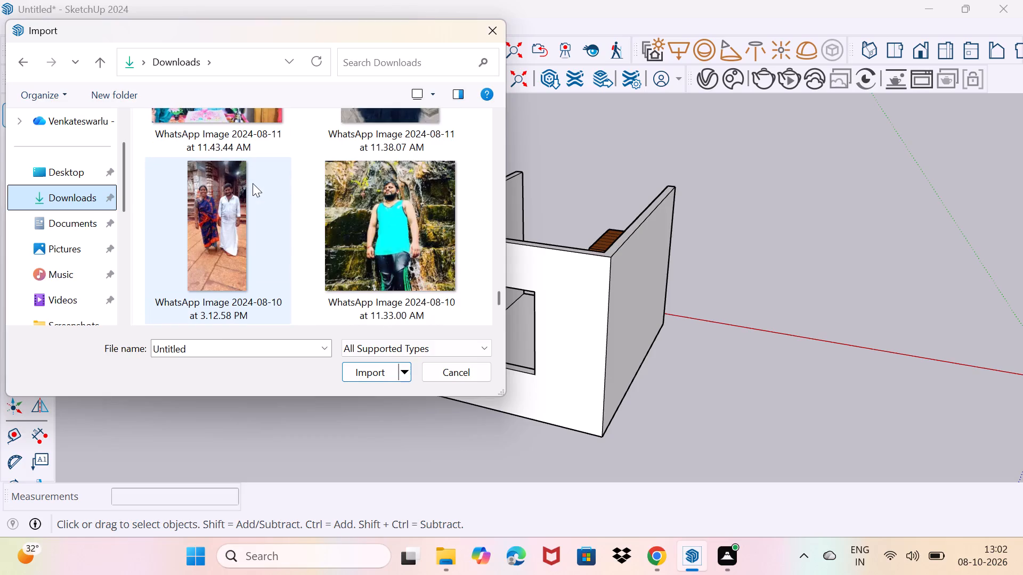
scroll(253, 183, up, 11)
scroll(252, 183, down, 3)
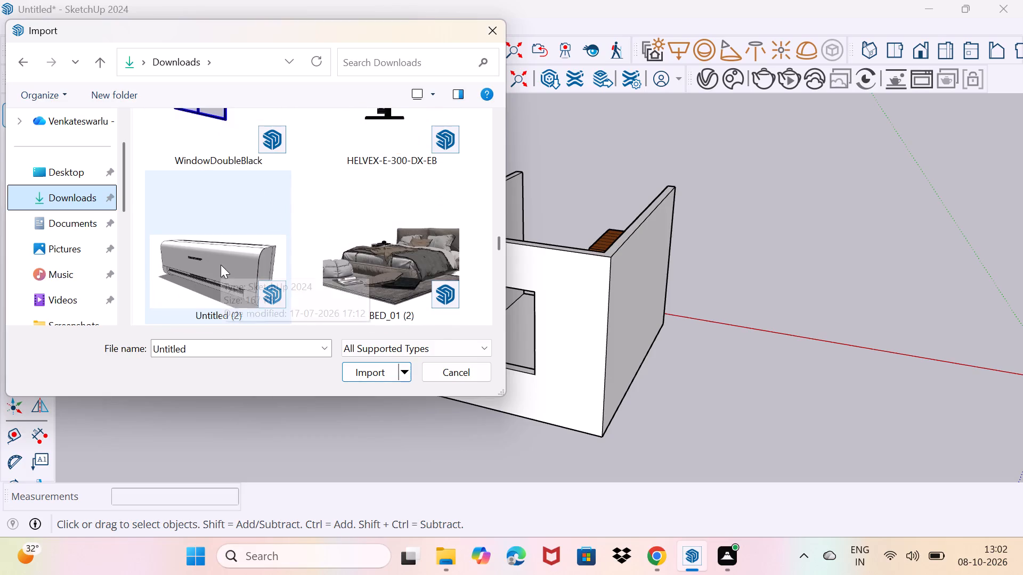
Import the wall-mounted air conditioner model "Untitled (2)" and place it in open space beside the room.
click(190, 272)
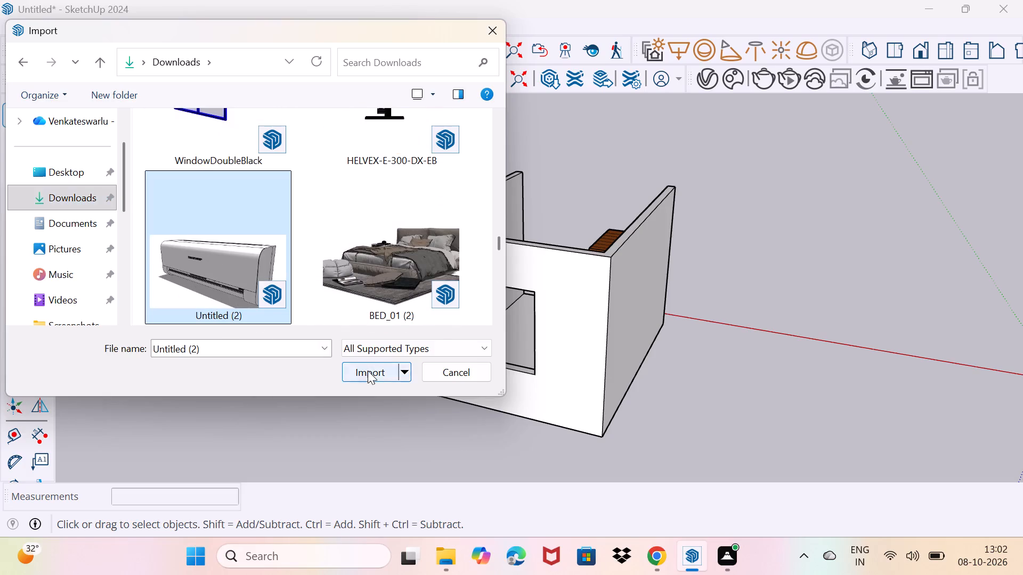
click(370, 376)
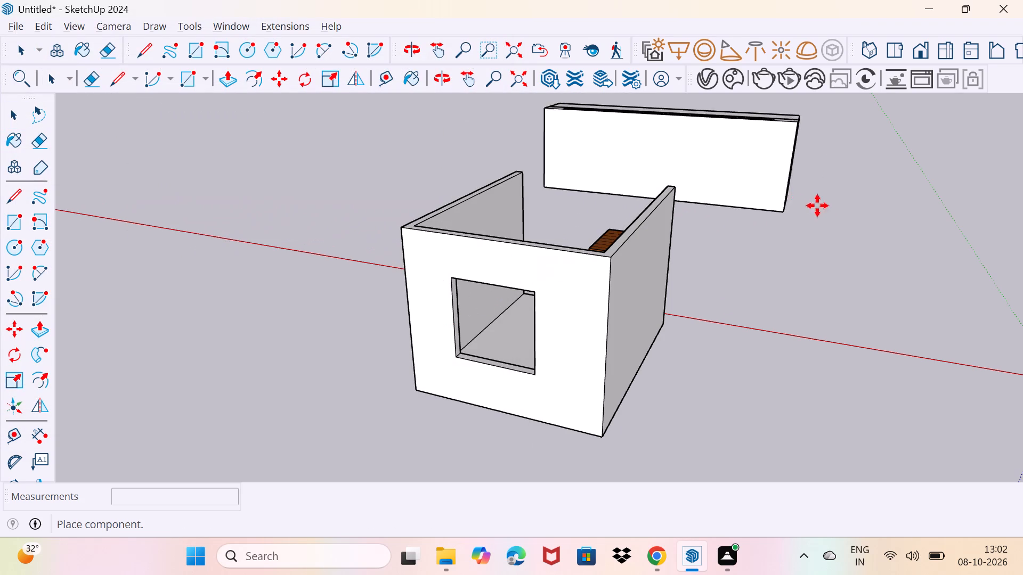
click(864, 208)
Start another import, look through the Downloads folder for a further model, and leave without importing anything.
middle_drag(784, 320, 630, 358)
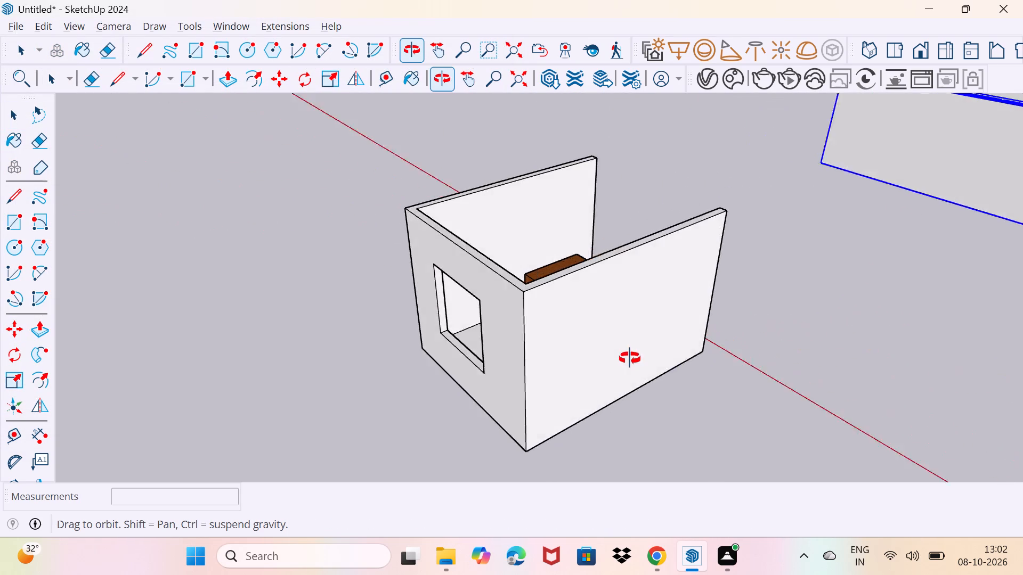
middle_drag(630, 358, 580, 407)
scroll(653, 314, down, 3)
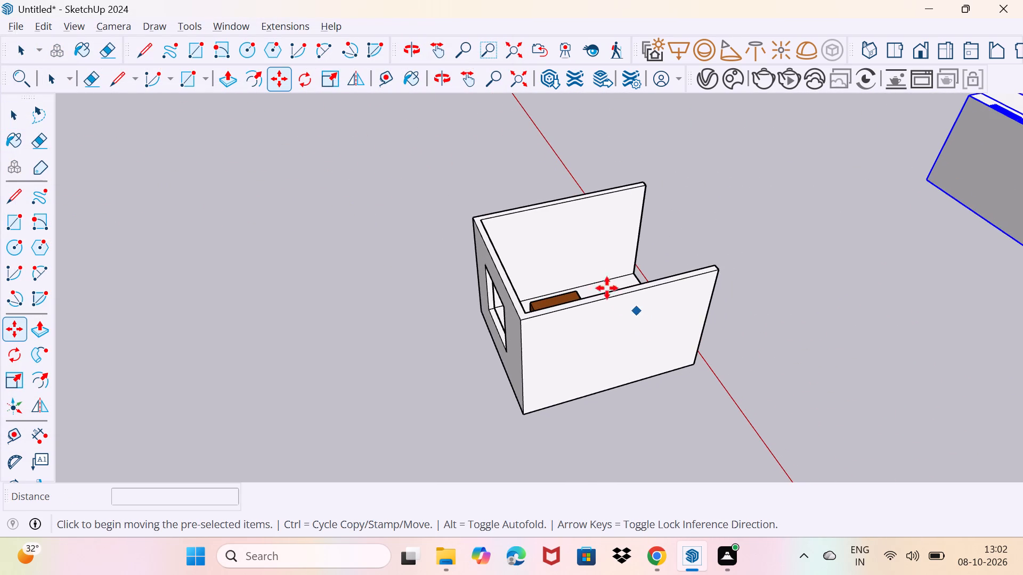
scroll(602, 273, down, 2)
click(10, 22)
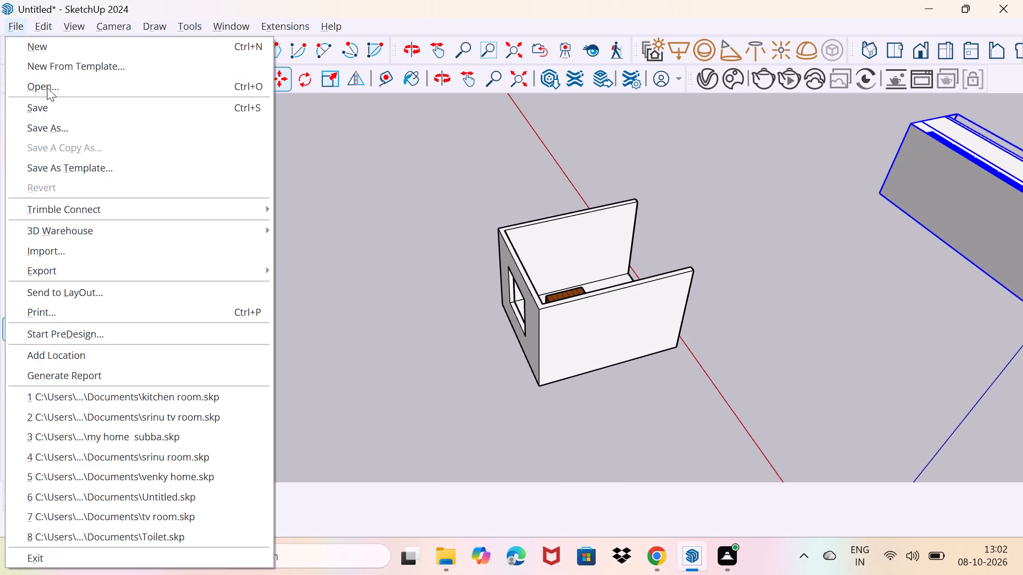
click(62, 248)
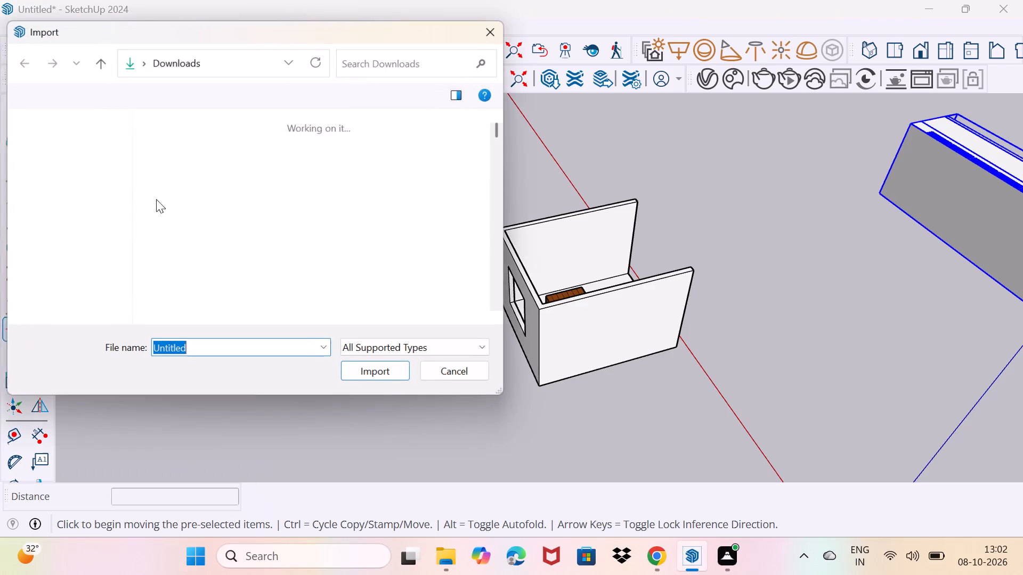
scroll(249, 226, down, 17)
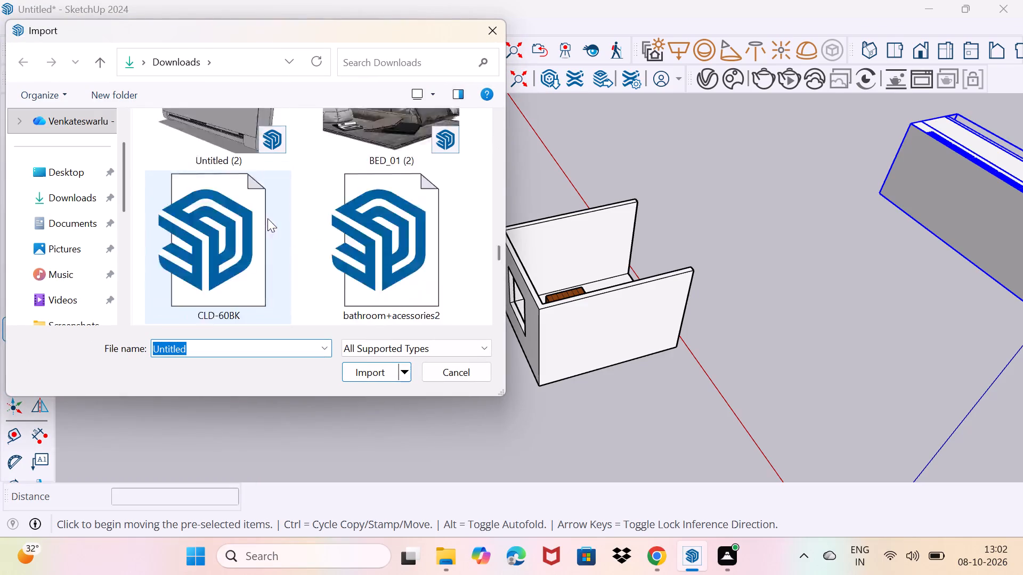
scroll(271, 215, down, 4)
scroll(271, 215, up, 7)
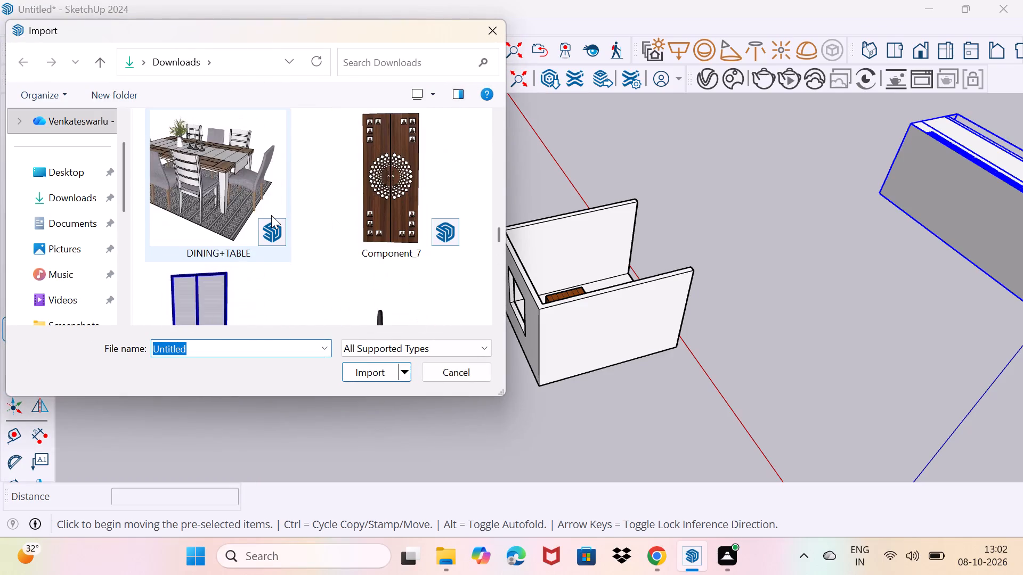
scroll(271, 215, down, 6)
scroll(271, 215, up, 3)
scroll(271, 215, down, 4)
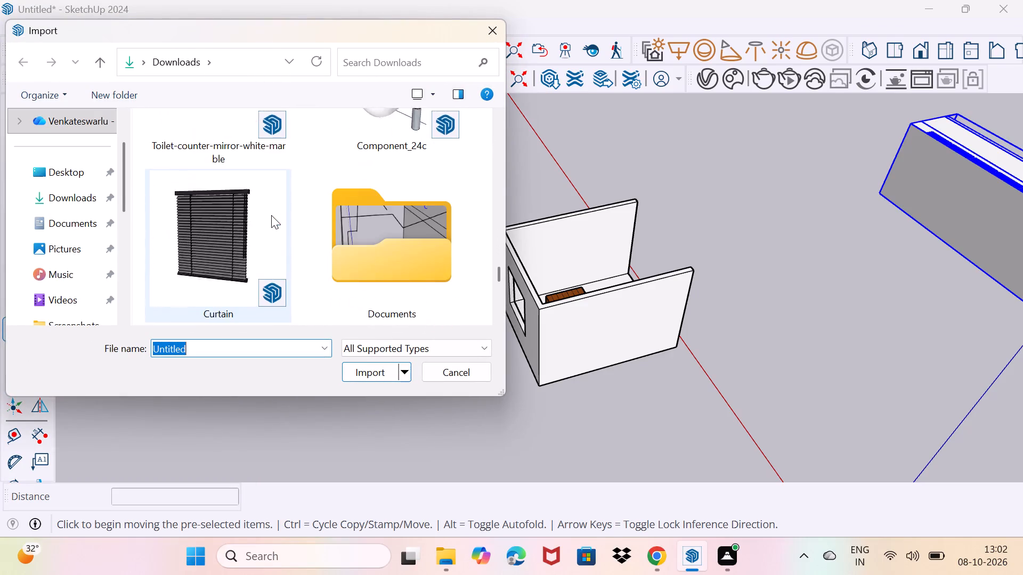
scroll(271, 215, down, 11)
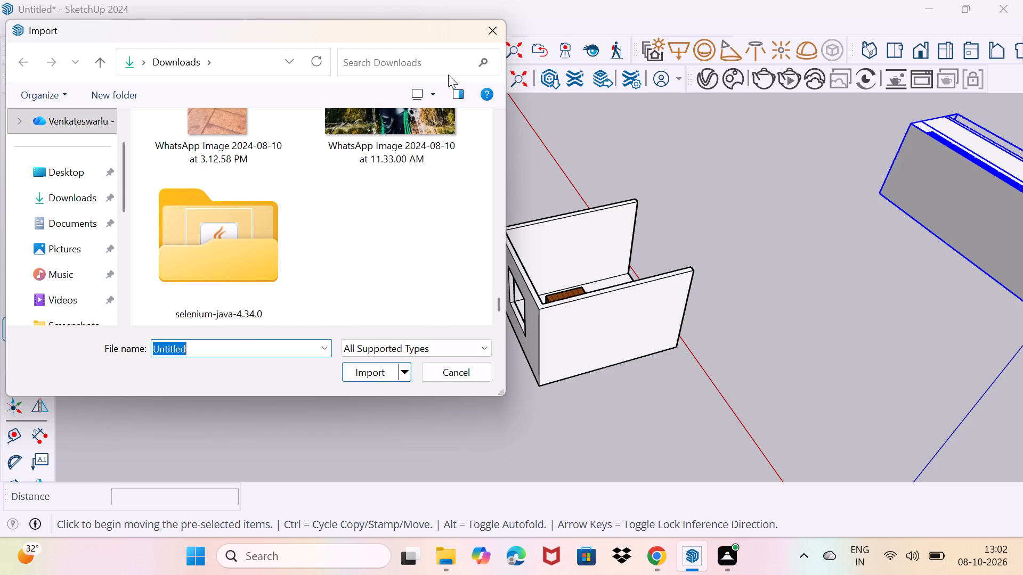
click(489, 32)
Scale the imported air conditioner down uniformly from a corner to a factor of about 0.19.
scroll(678, 232, down, 3)
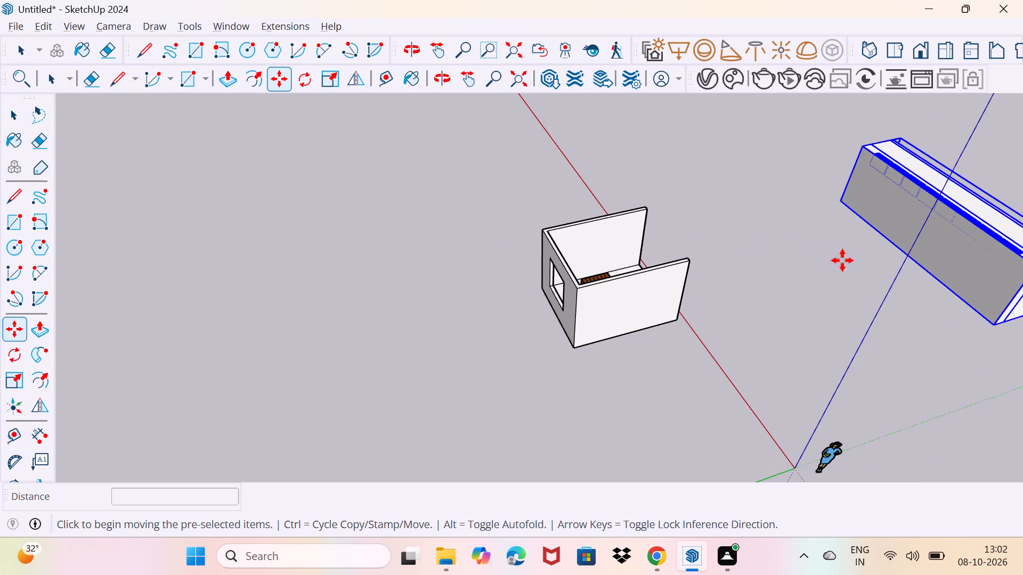
middle_drag(843, 260, 738, 255)
scroll(738, 255, down, 7)
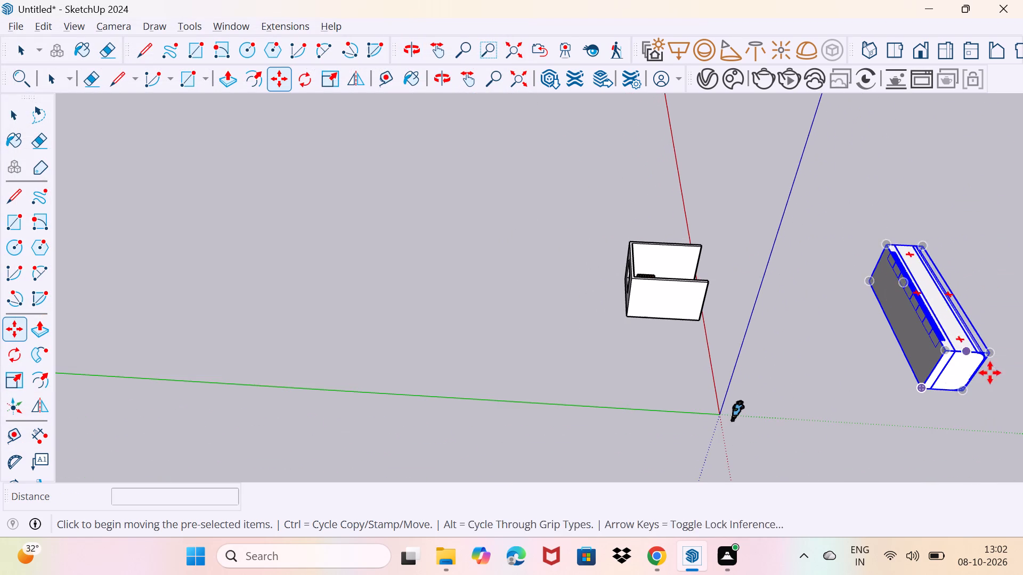
middle_drag(990, 373, 887, 323)
scroll(928, 343, down, 3)
middle_drag(977, 408, 958, 386)
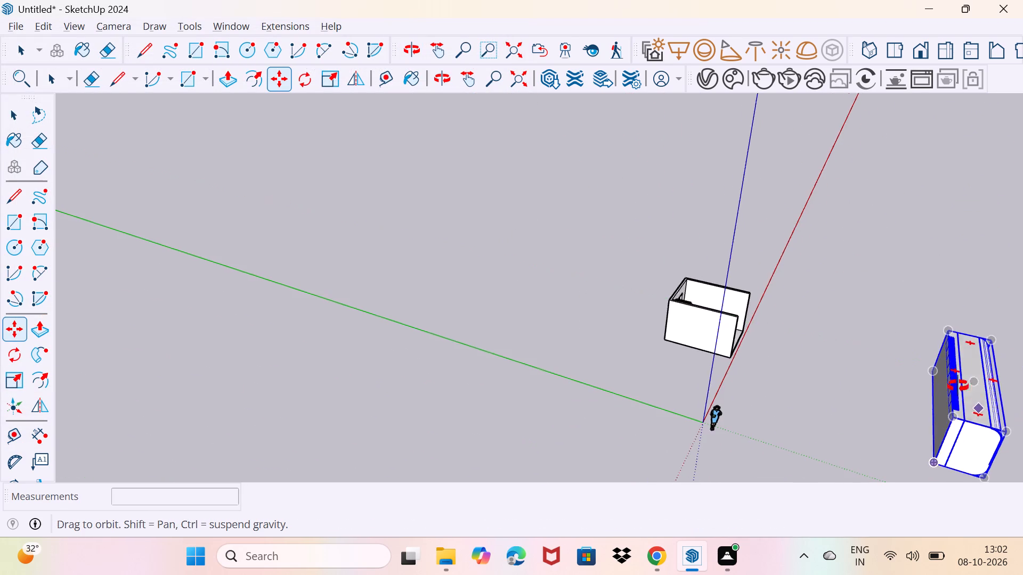
middle_drag(958, 386, 693, 264)
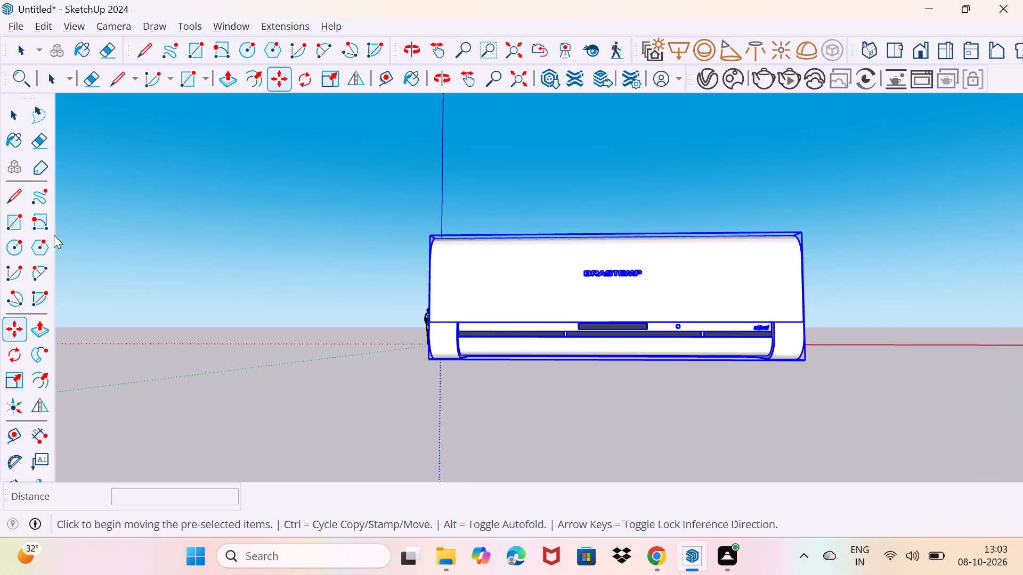
drag(15, 384, 30, 380)
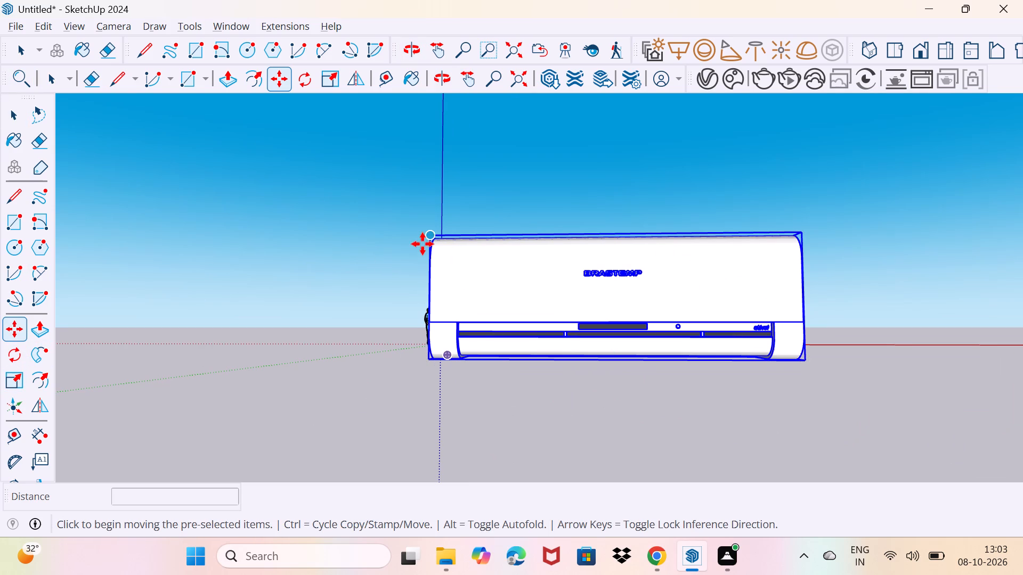
drag(12, 382, 21, 379)
drag(428, 233, 525, 295)
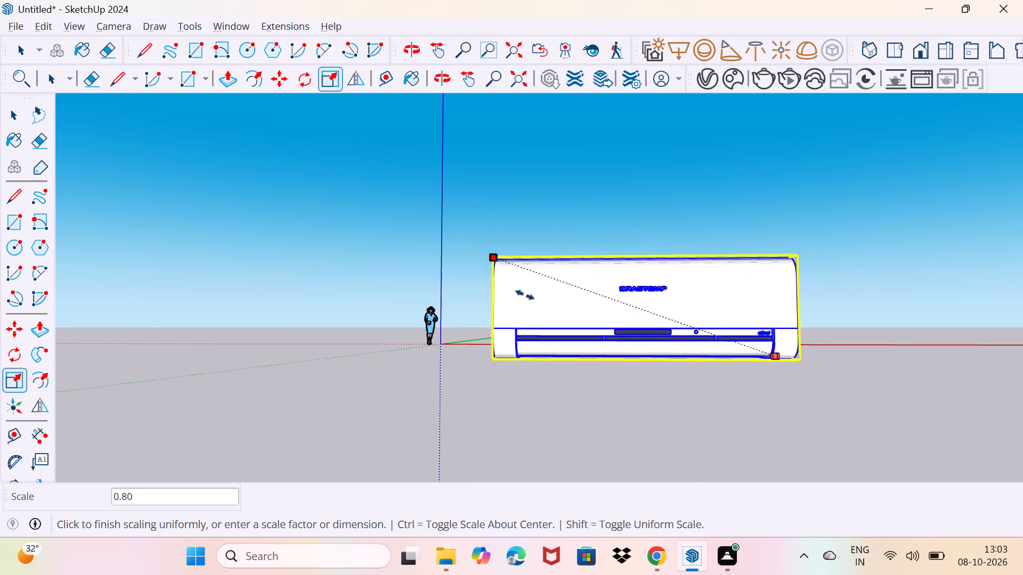
drag(525, 295, 697, 386)
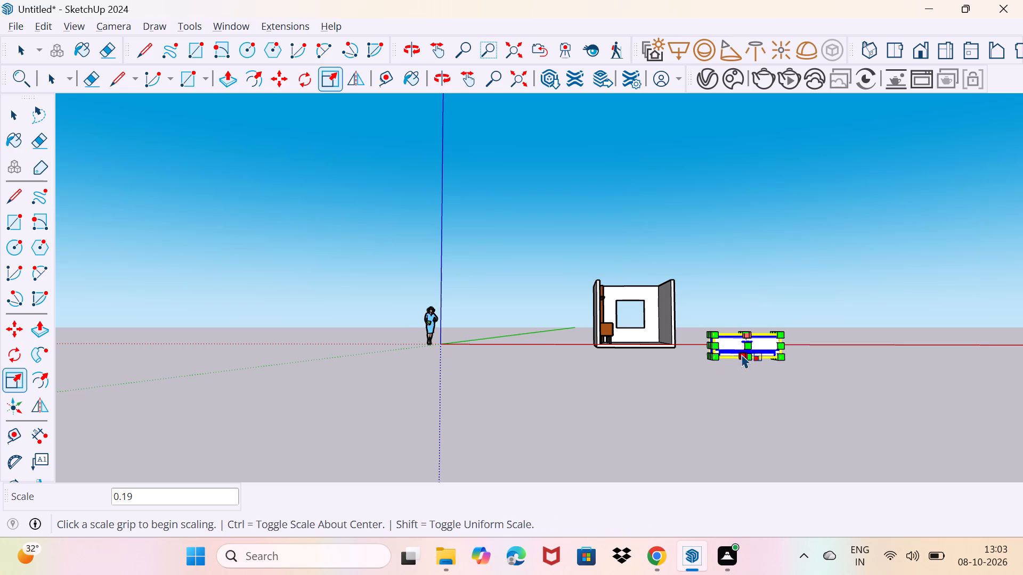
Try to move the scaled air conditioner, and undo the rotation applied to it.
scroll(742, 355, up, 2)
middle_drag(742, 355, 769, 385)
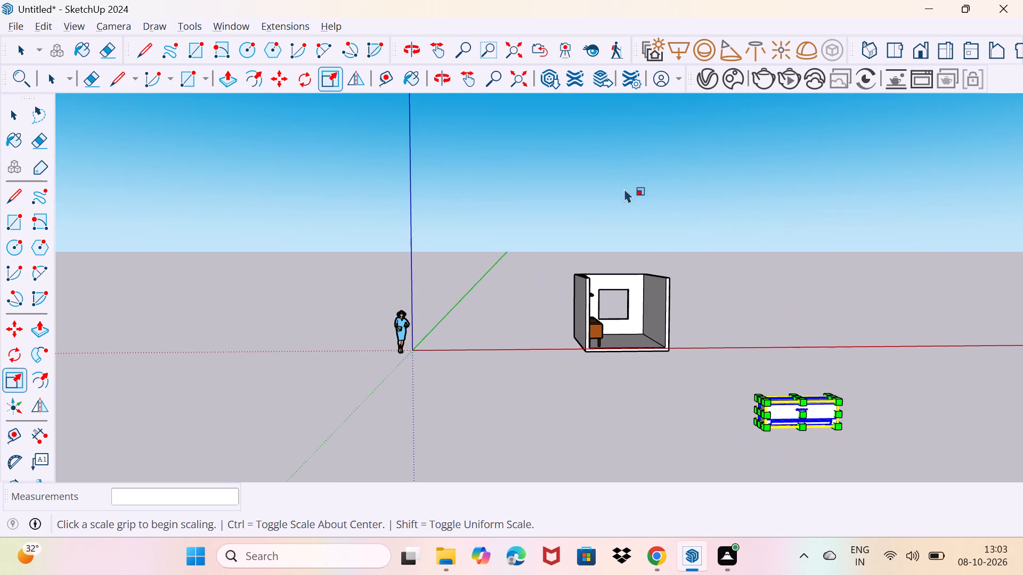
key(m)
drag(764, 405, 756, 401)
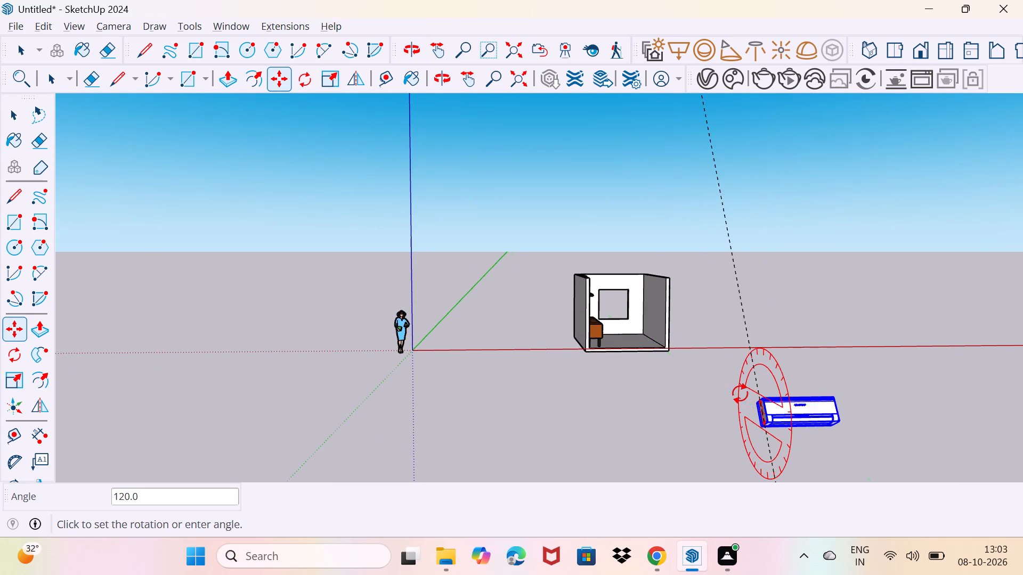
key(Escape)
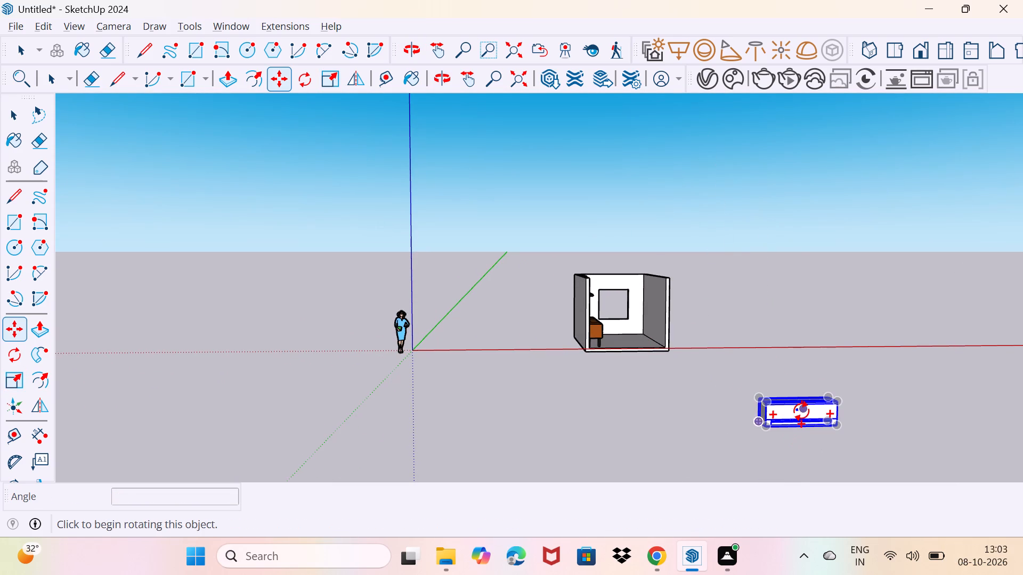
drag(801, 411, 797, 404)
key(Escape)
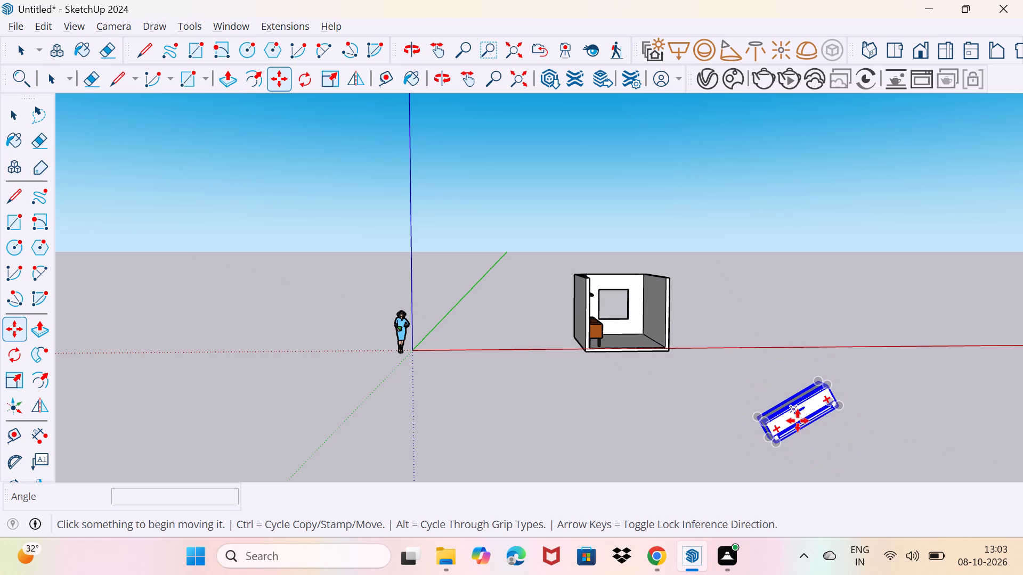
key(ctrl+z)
Move the air conditioner from the open space beside the room to the room's open front.
scroll(789, 407, up, 3)
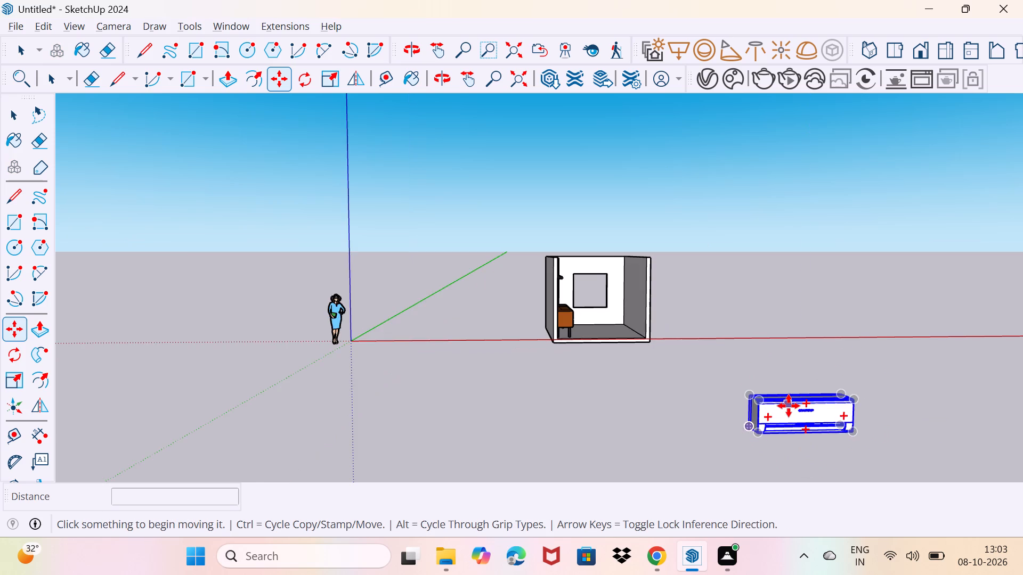
scroll(789, 406, up, 5)
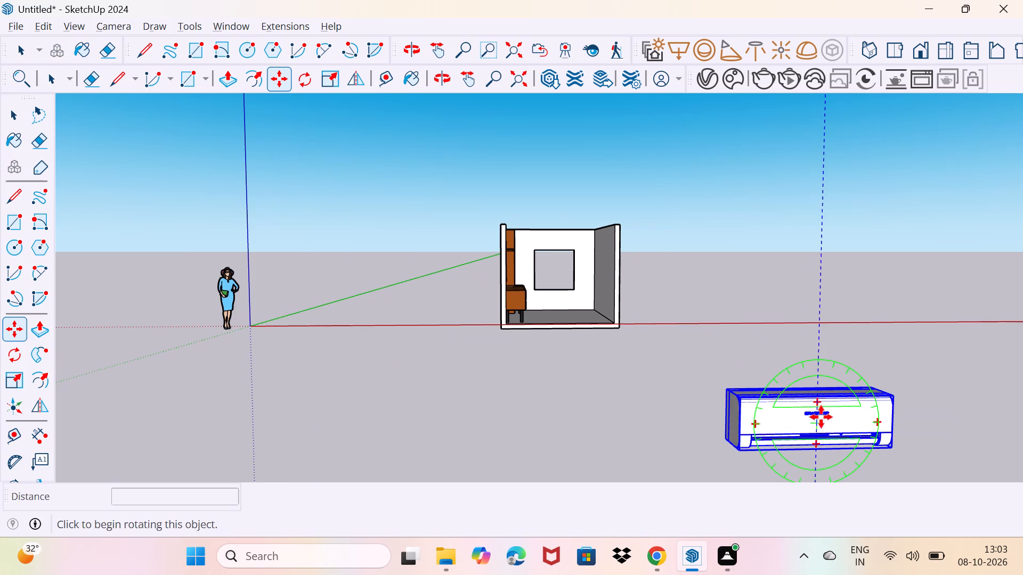
middle_drag(800, 431, 989, 436)
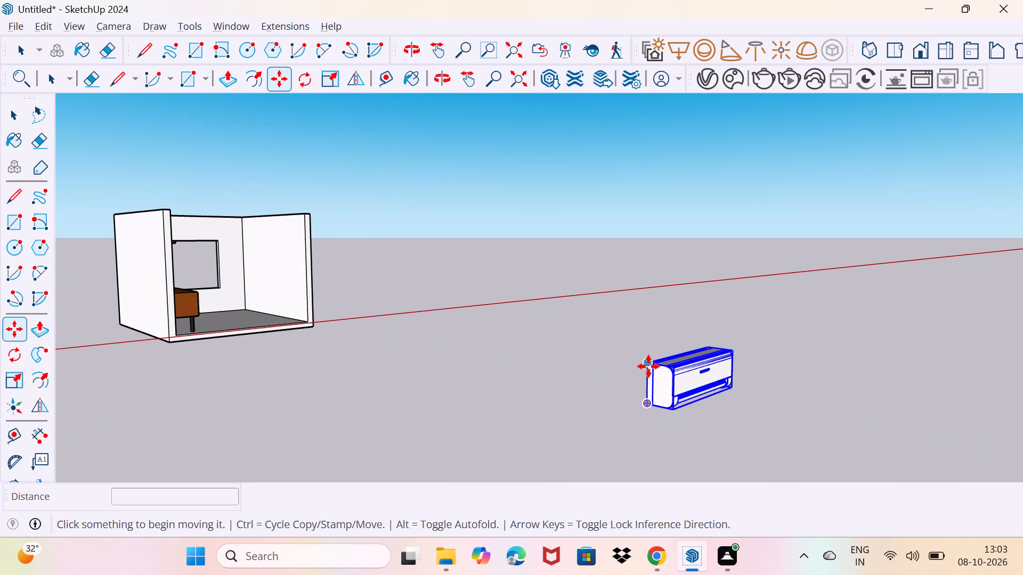
drag(650, 364, 198, 265)
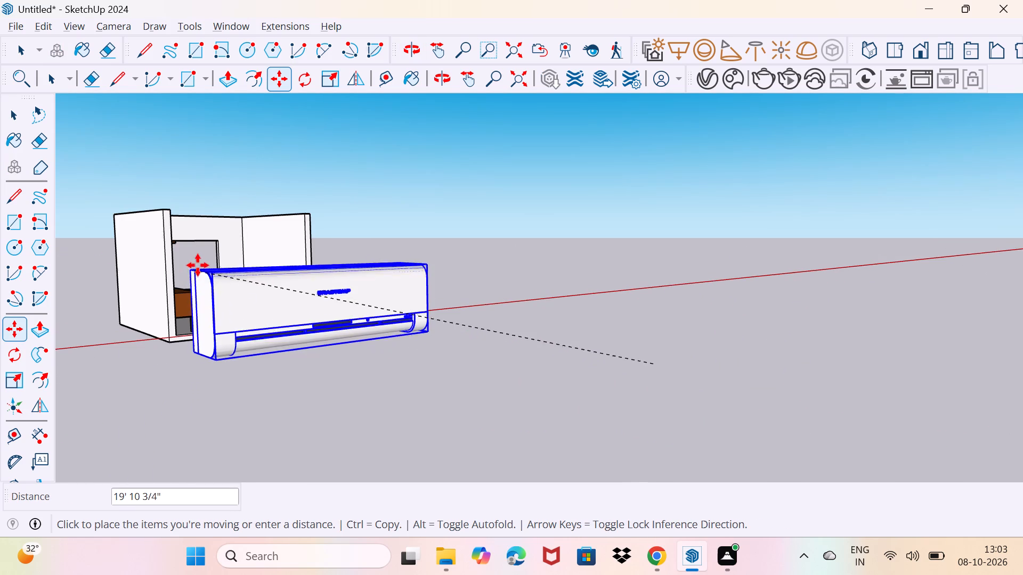
drag(198, 265, 219, 314)
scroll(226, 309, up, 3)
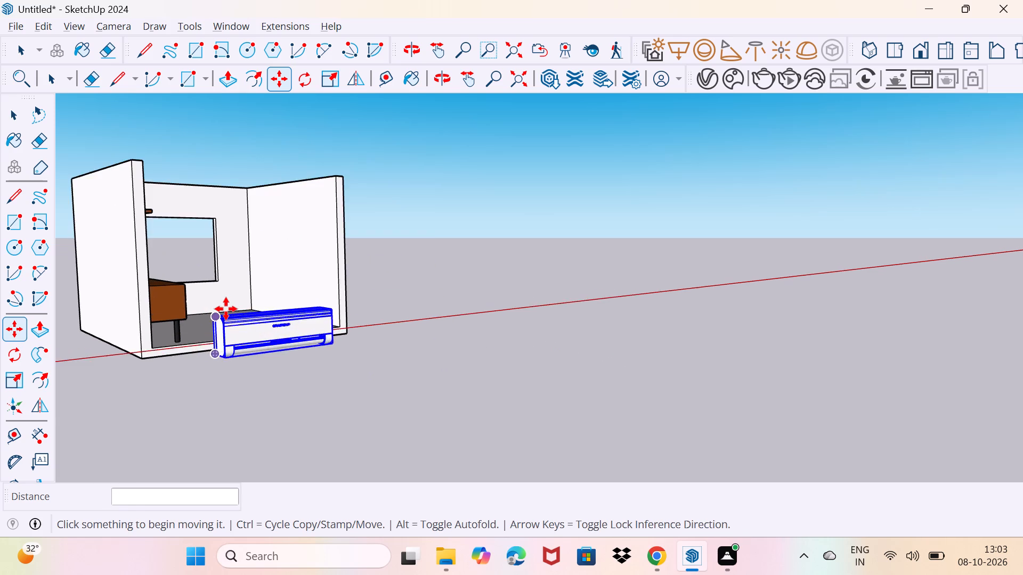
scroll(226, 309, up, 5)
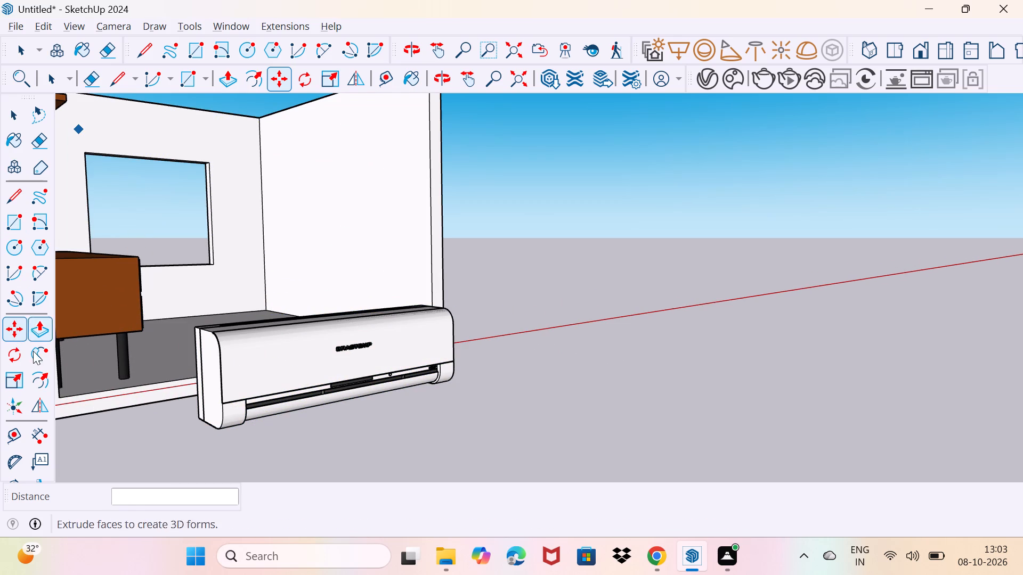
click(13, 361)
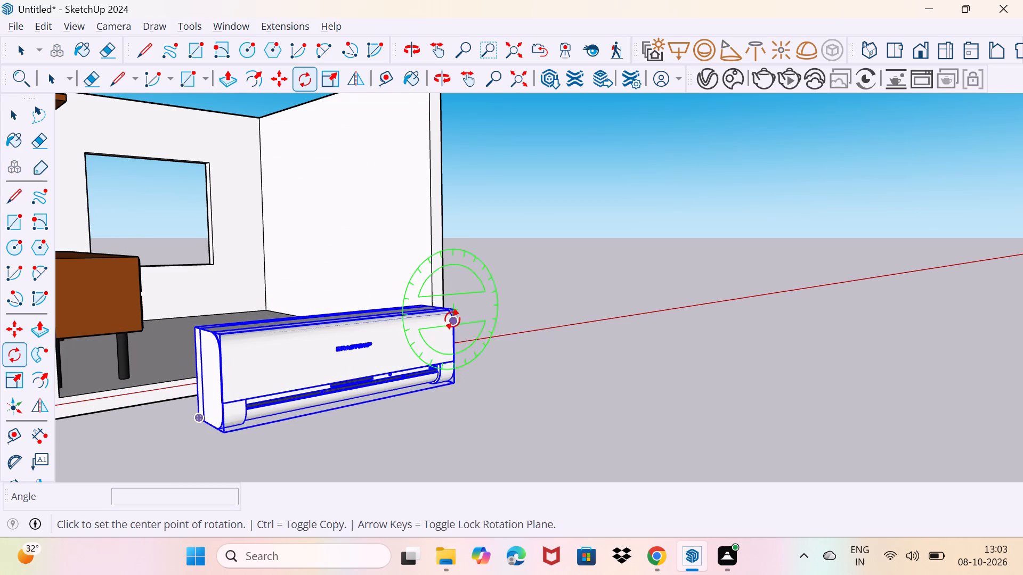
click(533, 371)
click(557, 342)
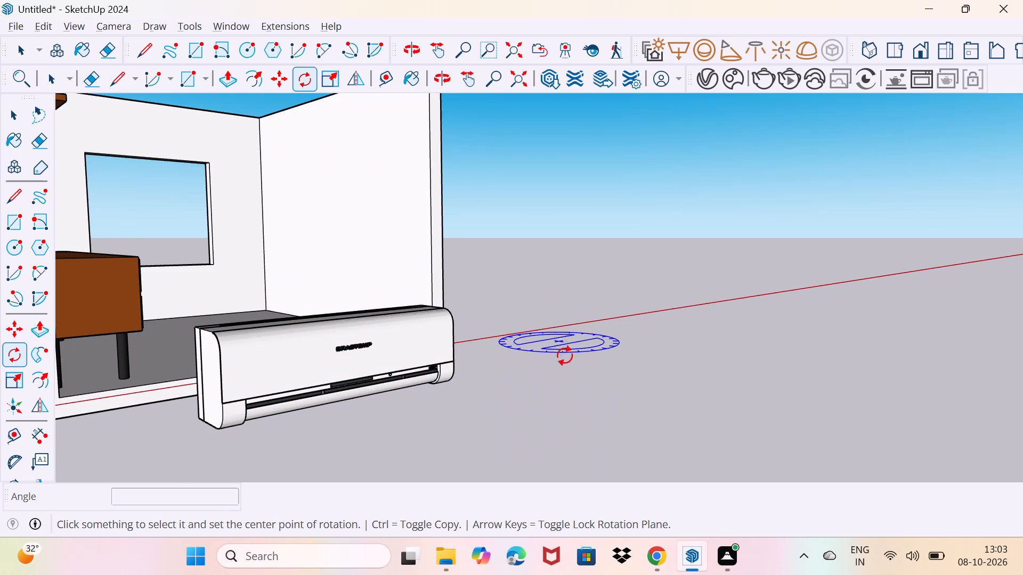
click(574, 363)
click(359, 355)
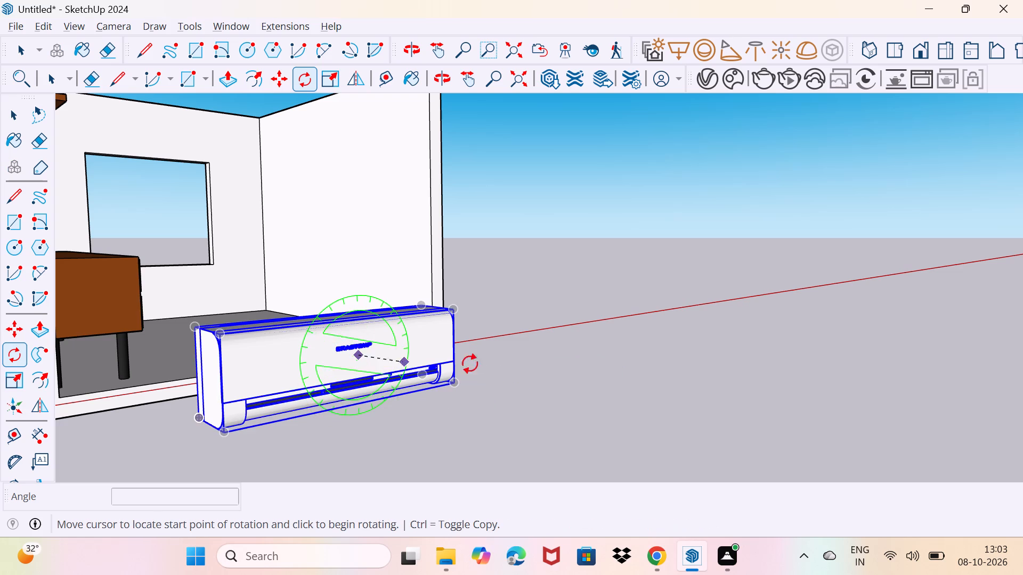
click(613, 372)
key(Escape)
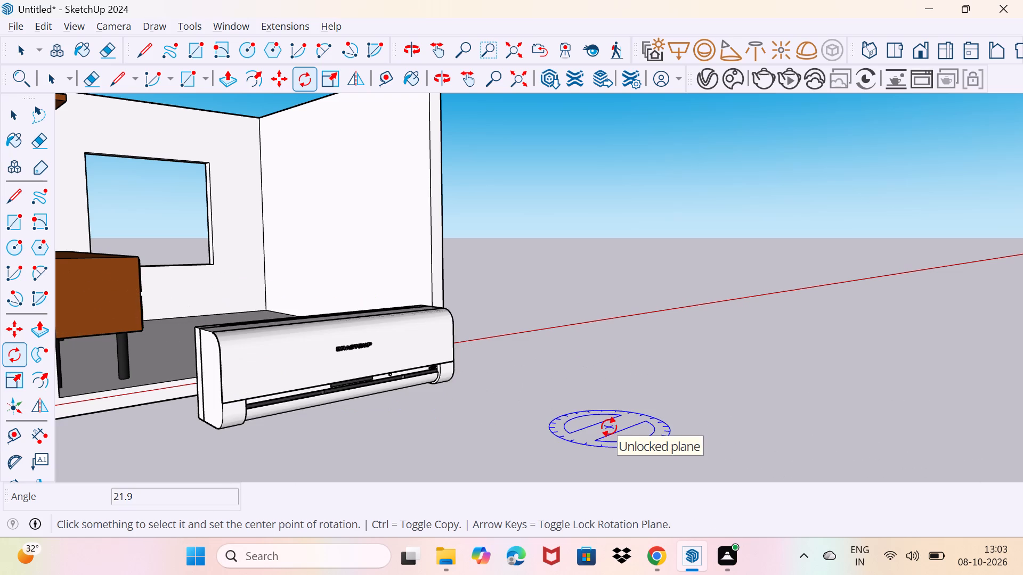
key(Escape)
Rotate the air conditioner 90 degrees horizontally about a point on the ground beside it.
key(space)
click(412, 348)
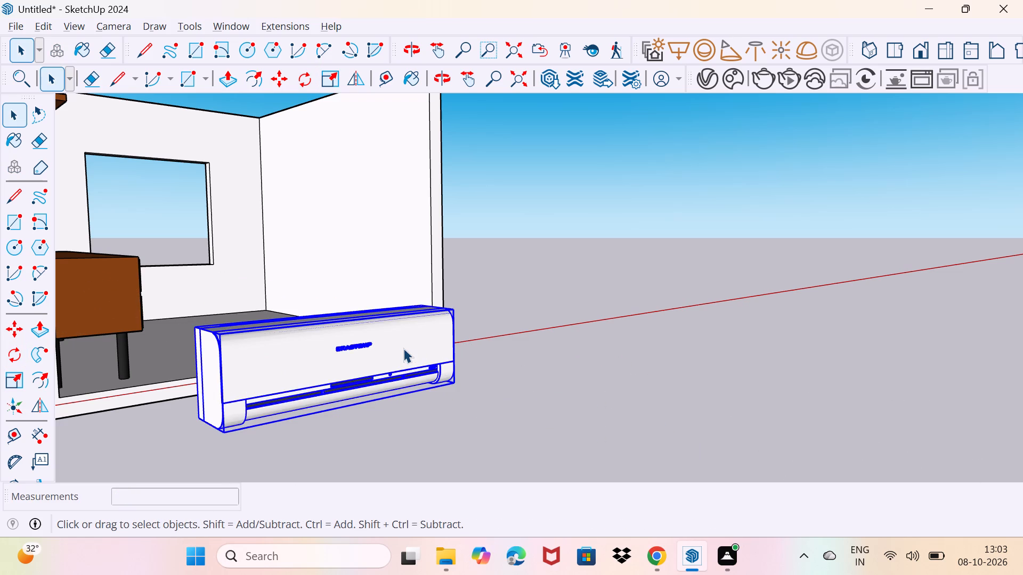
click(12, 352)
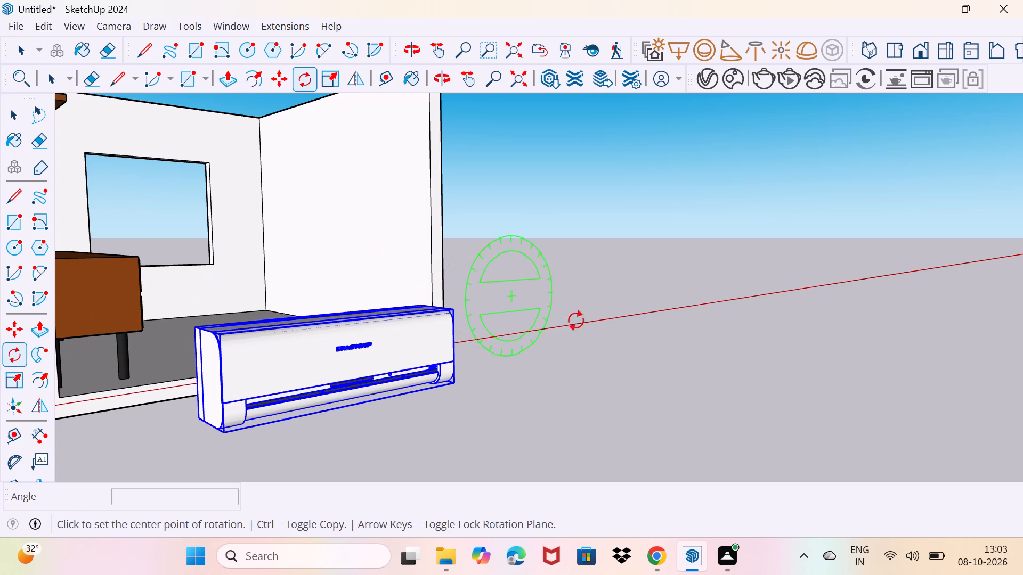
click(634, 365)
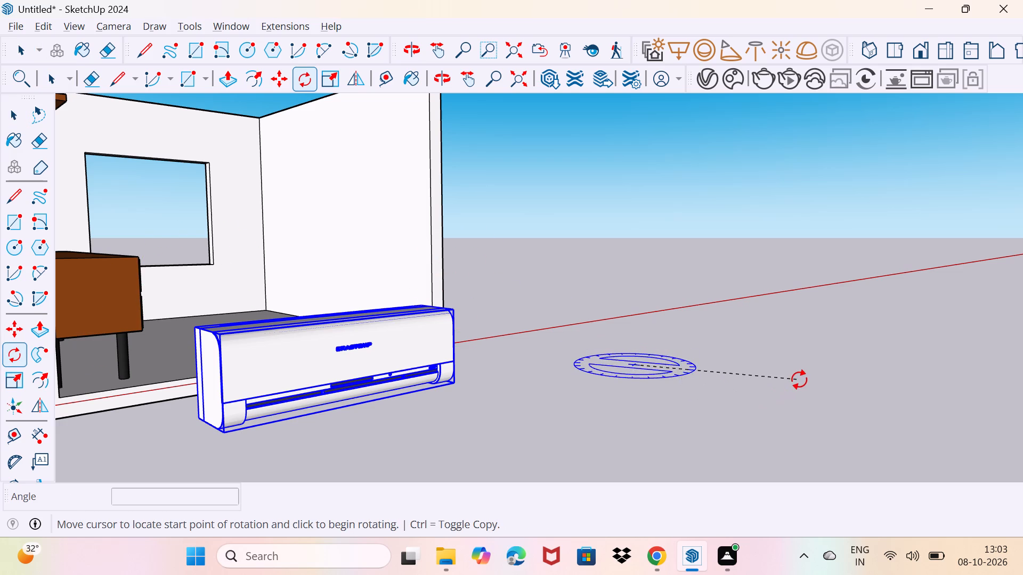
click(794, 398)
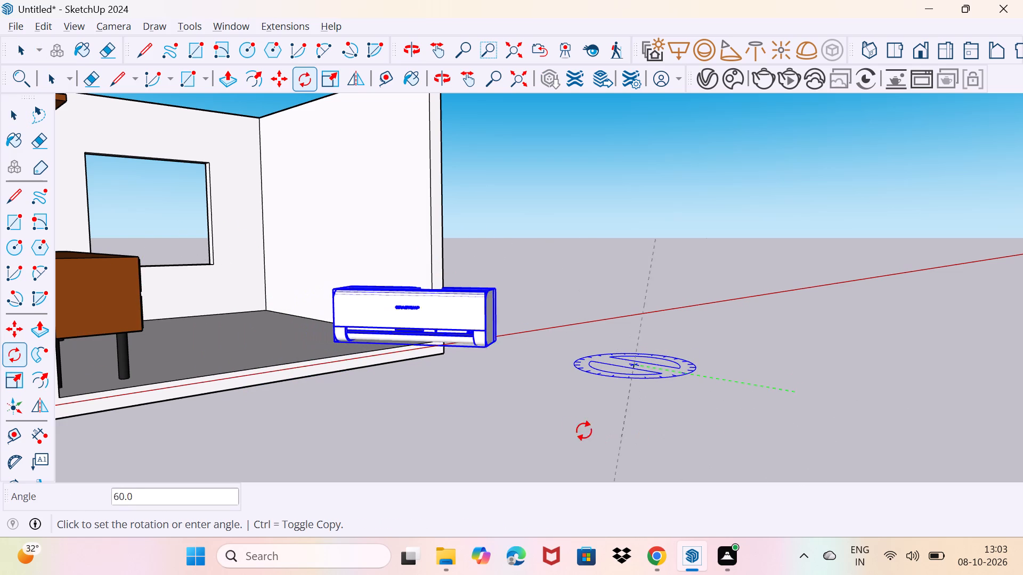
click(477, 397)
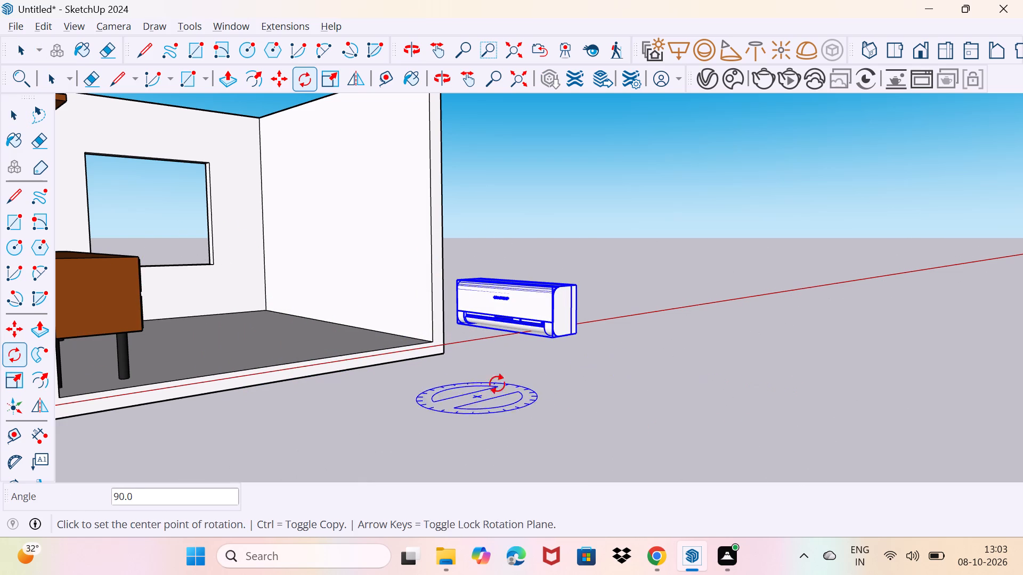
Move the air conditioner into the room and place it against the inner side wall opposite the TV unit.
middle_drag(515, 380, 688, 393)
scroll(496, 346, up, 3)
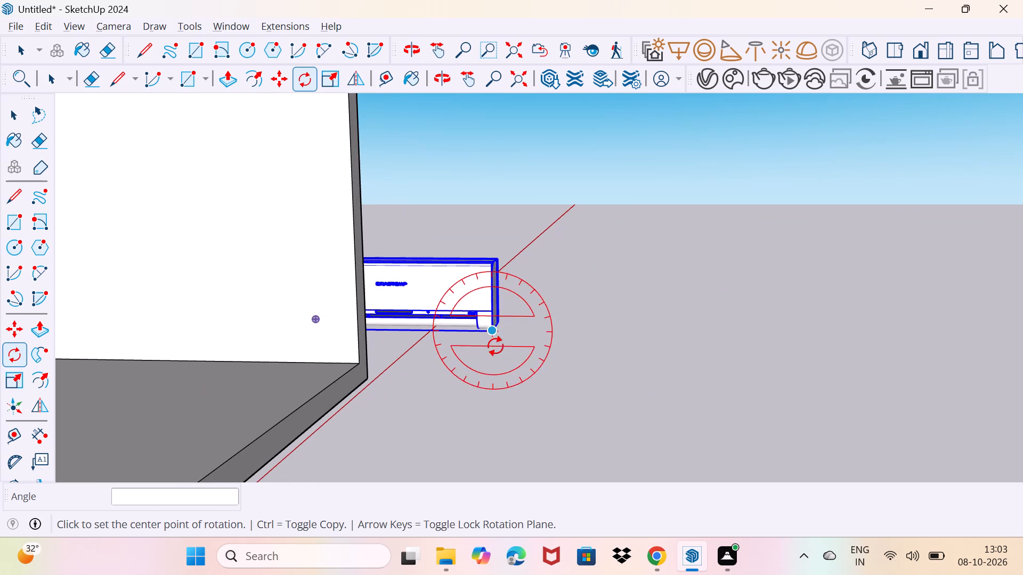
key(m)
click(507, 319)
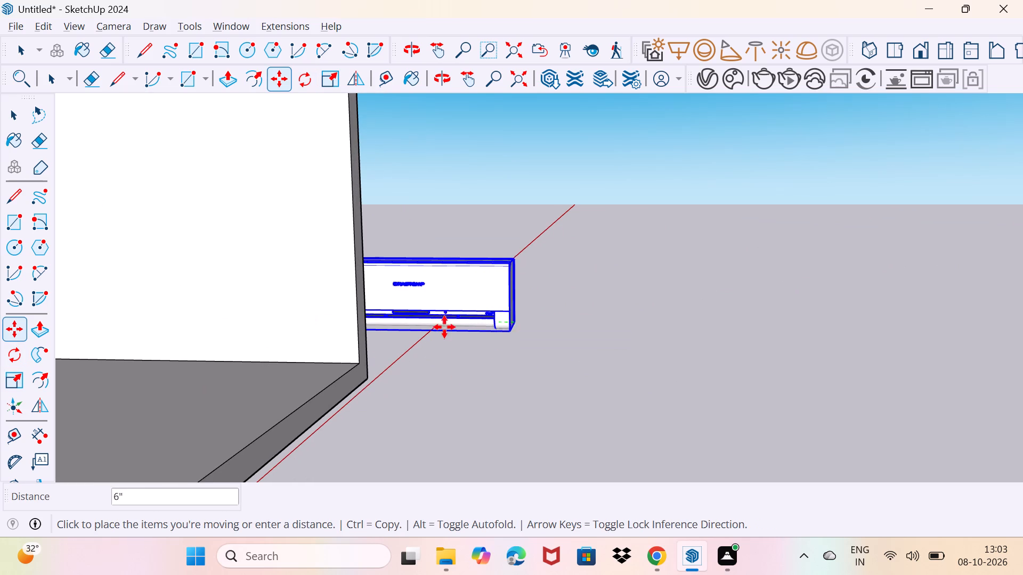
middle_drag(230, 174, 283, 228)
scroll(283, 228, down, 3)
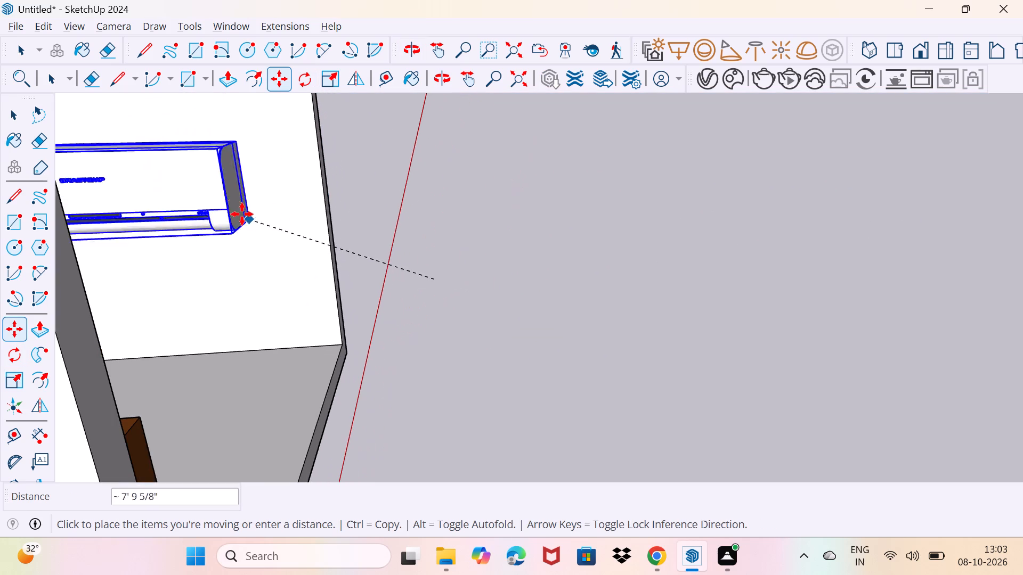
middle_drag(238, 212, 494, 399)
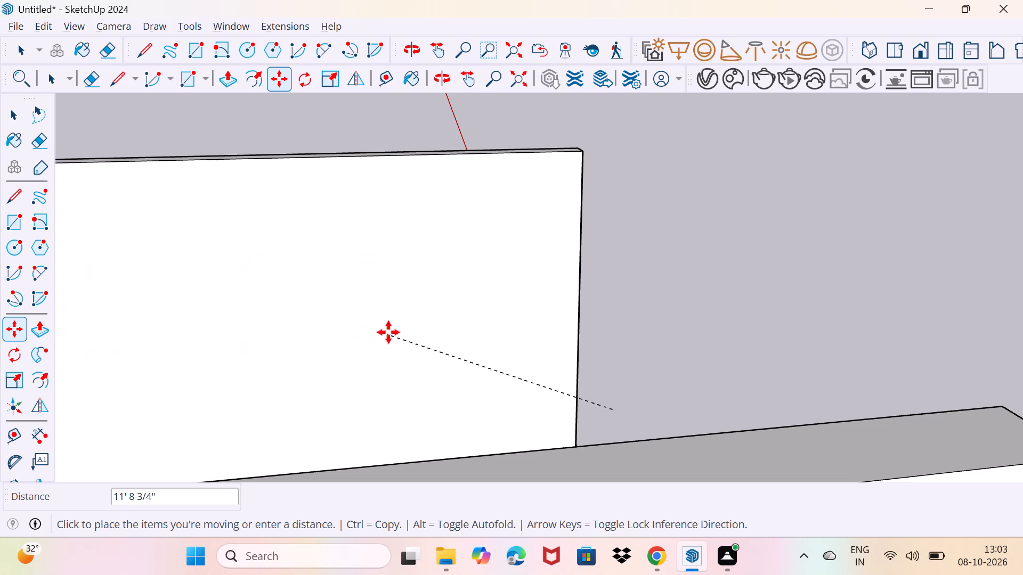
click(392, 314)
Raise the air conditioner about 6 inches along the side wall, fine-tune its position, and deselect it.
middle_drag(425, 316, 380, 336)
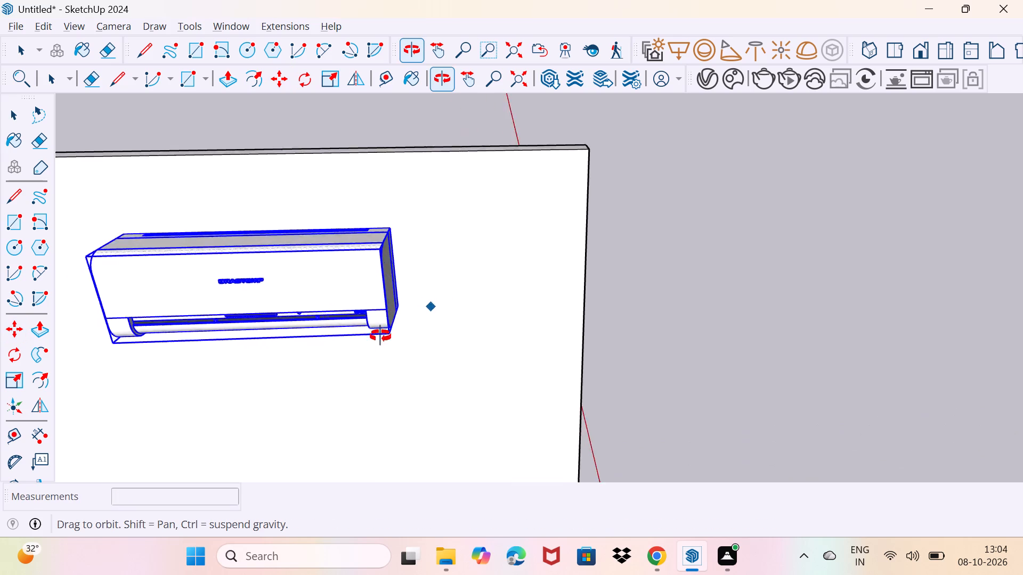
middle_drag(380, 336, 174, 364)
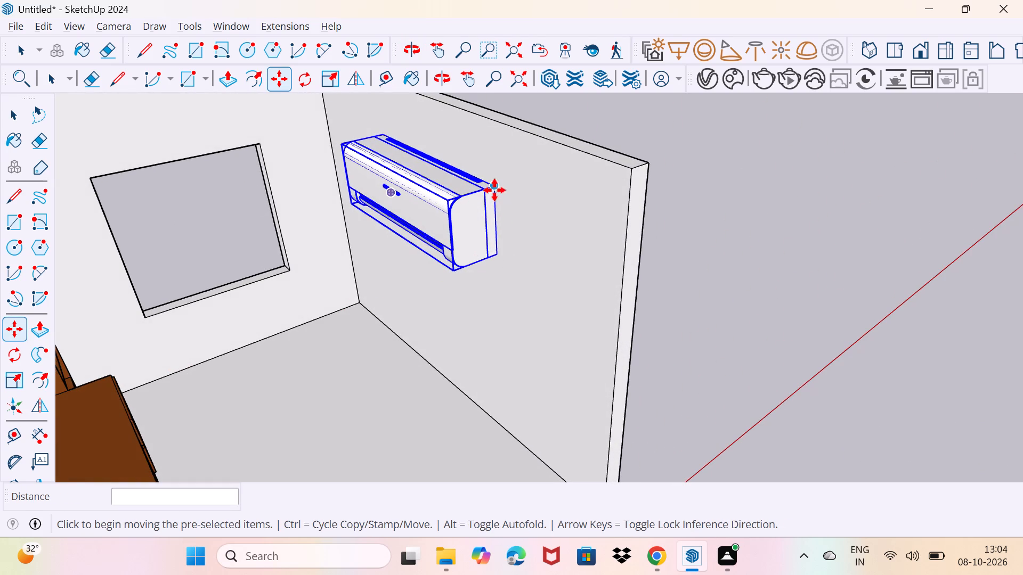
drag(494, 188, 506, 154)
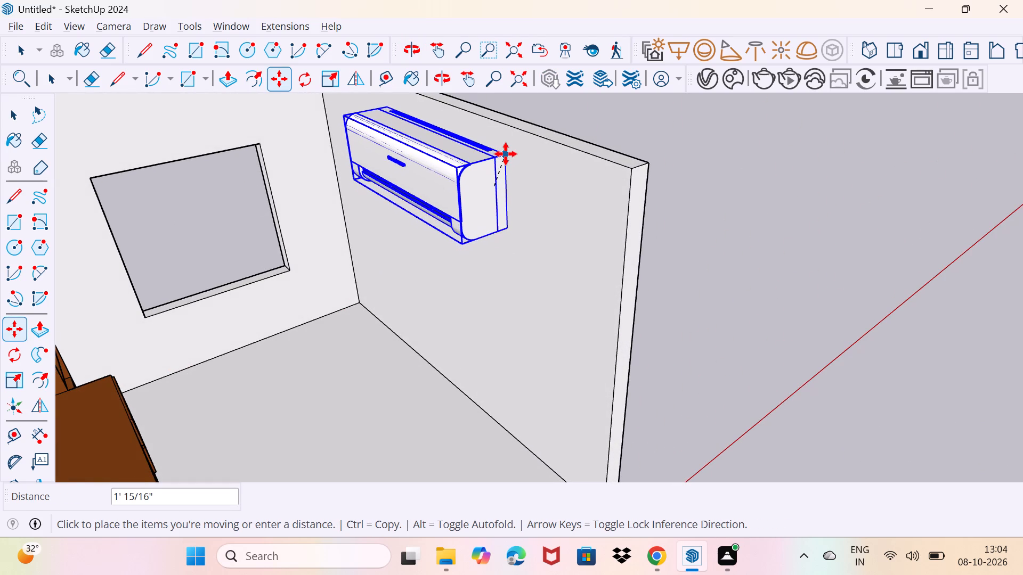
drag(506, 154, 501, 170)
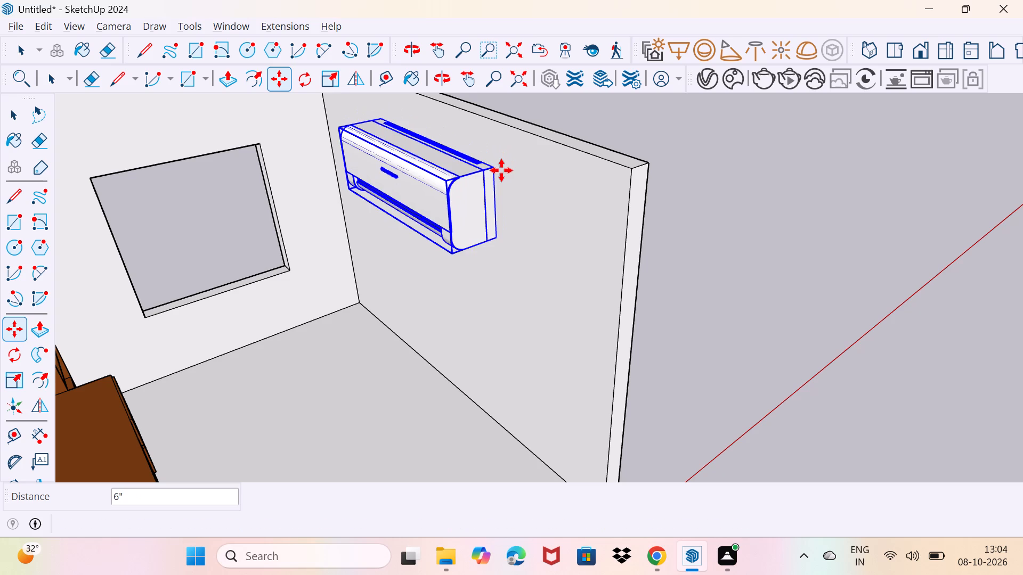
click(501, 170)
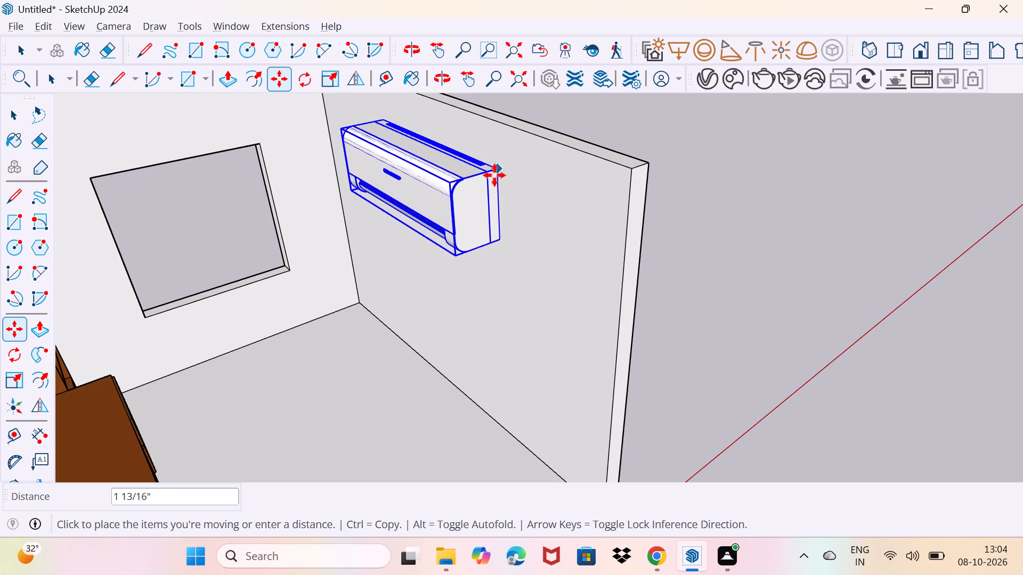
click(494, 175)
key(space)
drag(707, 290, 734, 269)
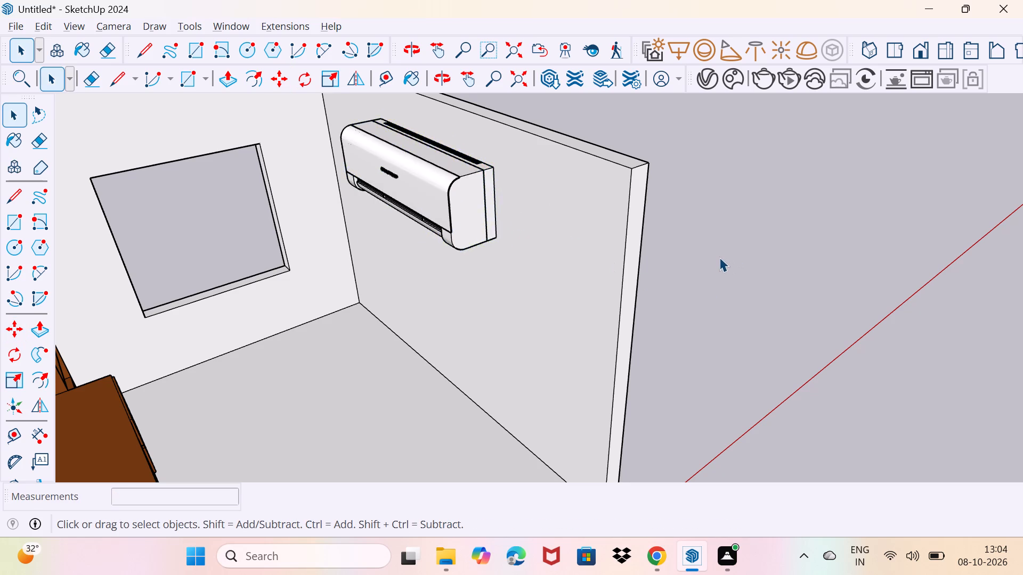
Examine the whole room from above and from the open front to check the air conditioner's placement.
scroll(719, 257, down, 11)
middle_drag(718, 351, 557, 369)
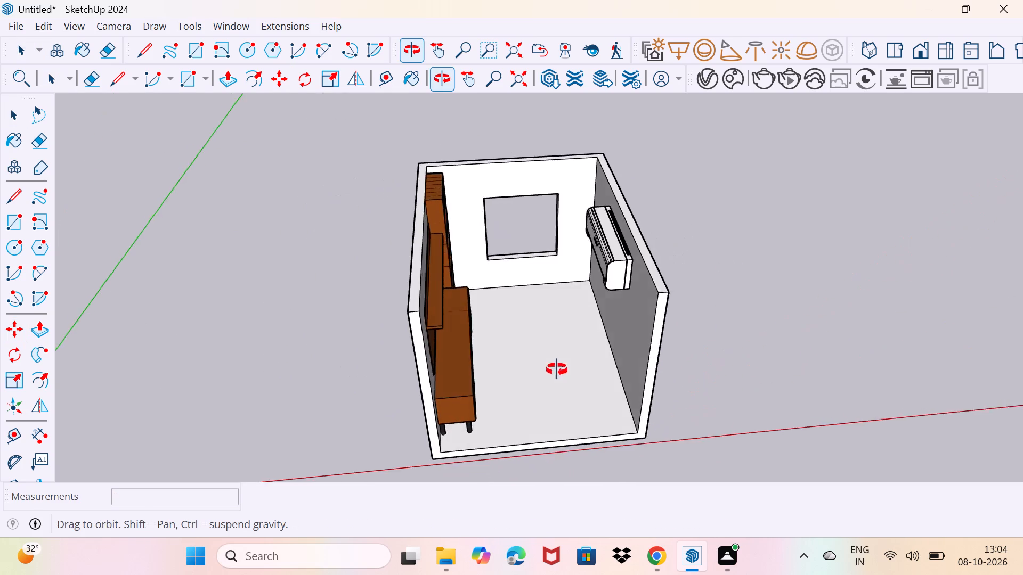
middle_drag(557, 369, 500, 297)
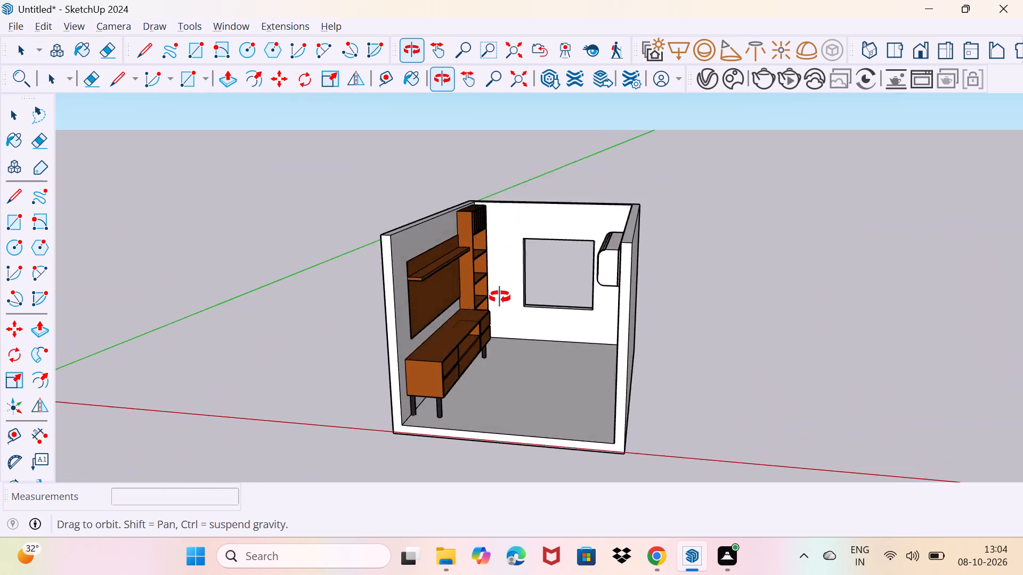
middle_drag(500, 297, 587, 335)
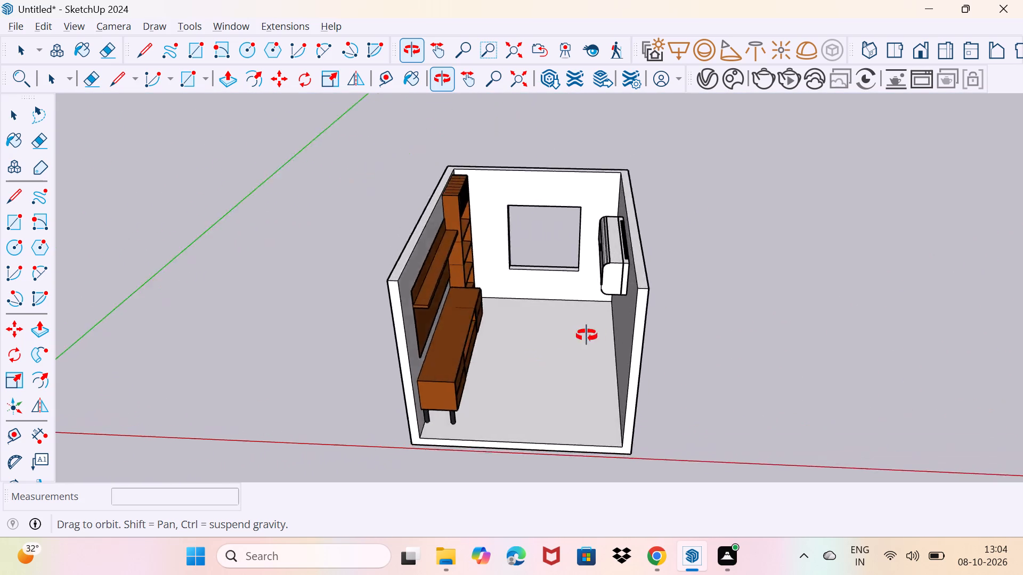
middle_drag(587, 335, 542, 262)
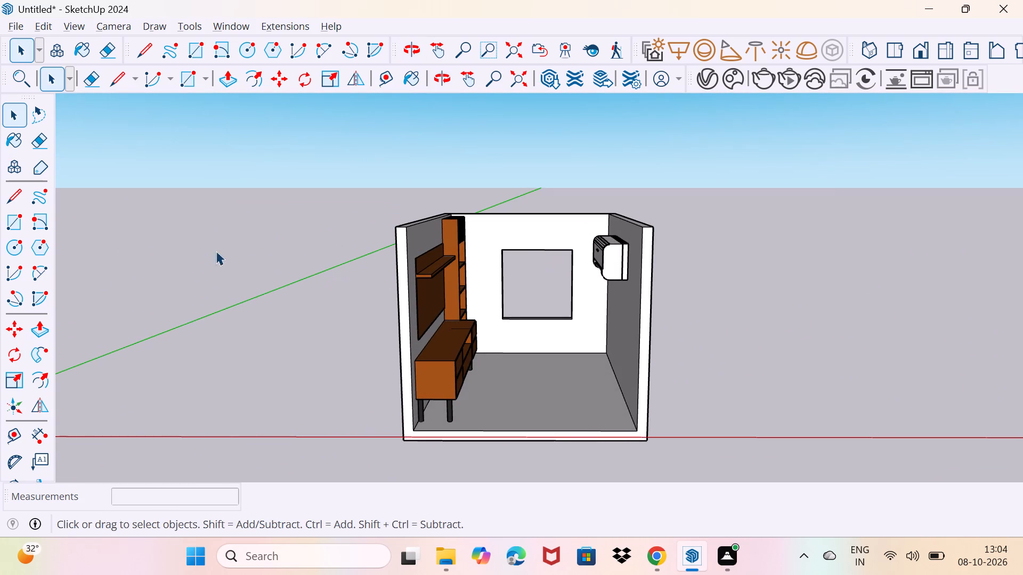
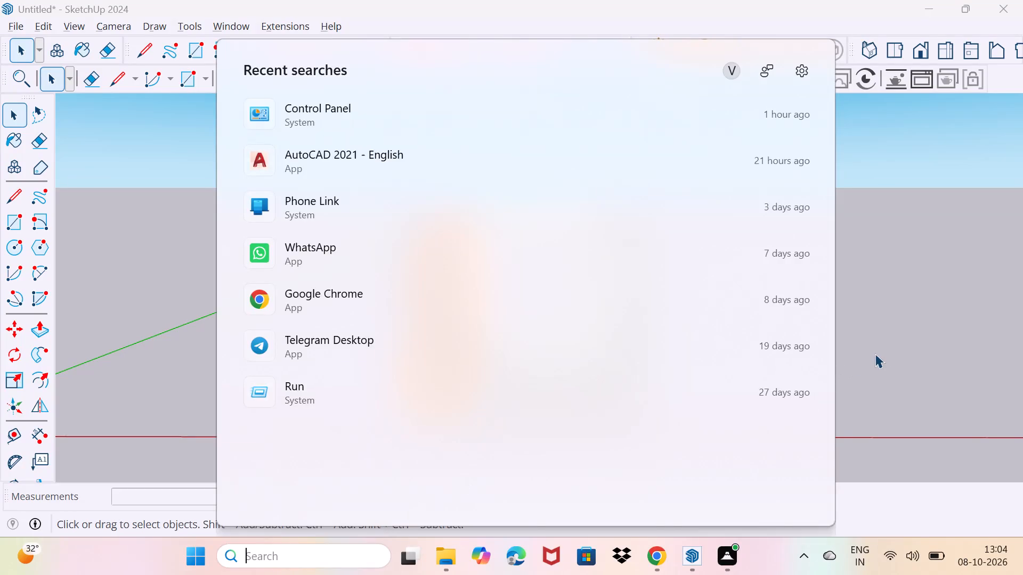
Switch to Google Chrome with the Venkateswarlu profile's blue avatar, open a blank tab and close the Gemini tab.
click(881, 350)
click(260, 553)
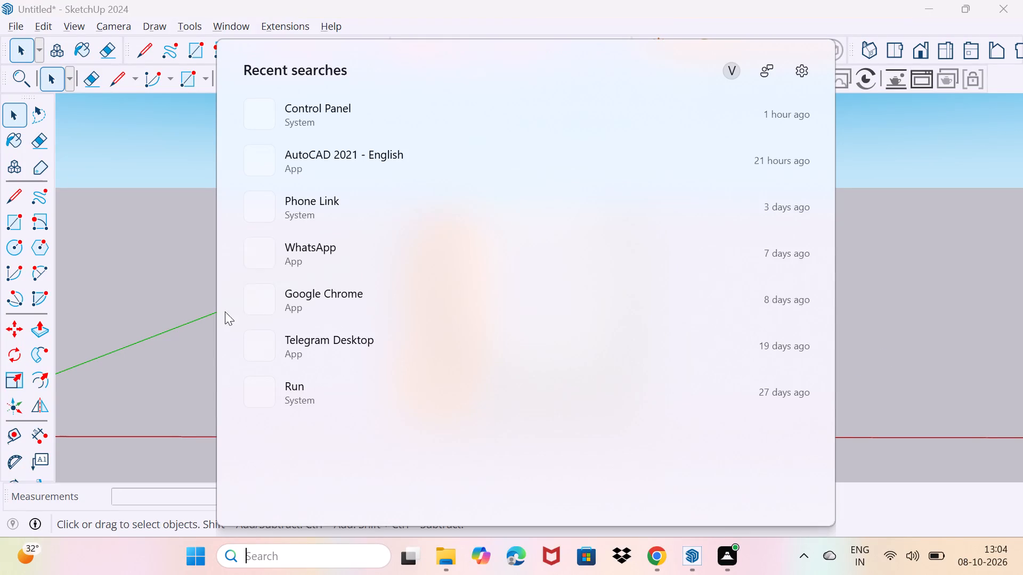
click(291, 297)
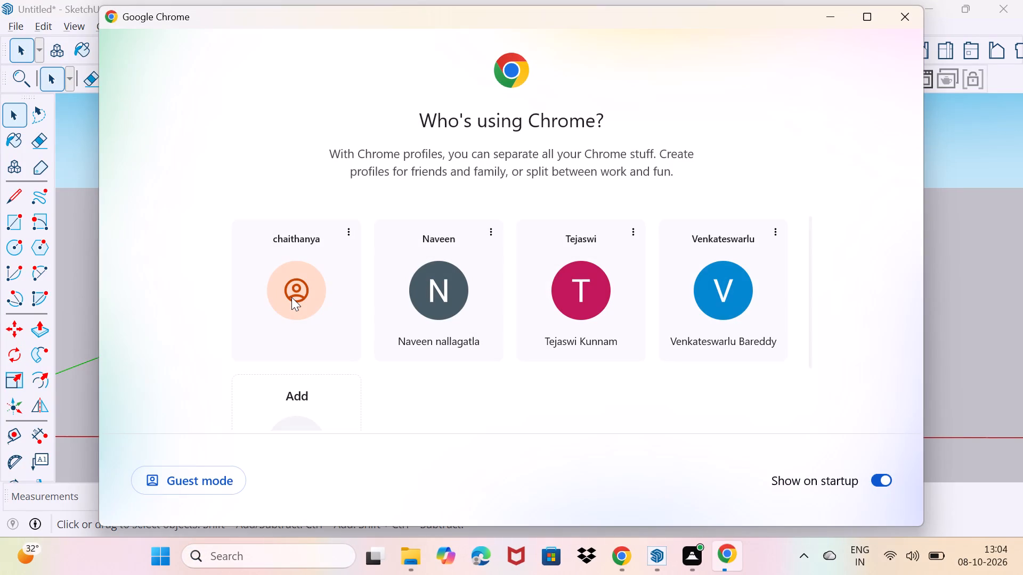
click(718, 302)
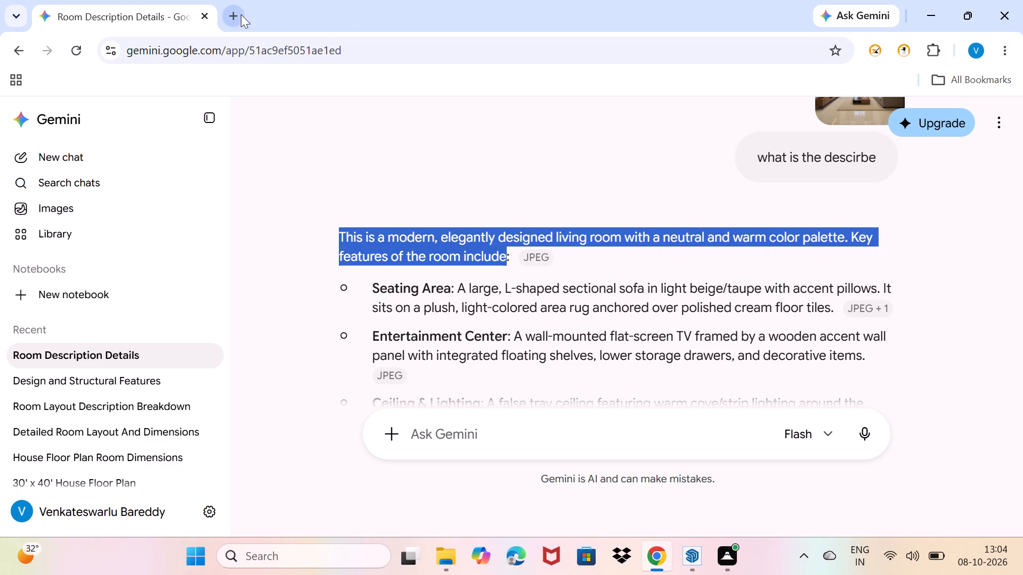
click(241, 14)
click(206, 14)
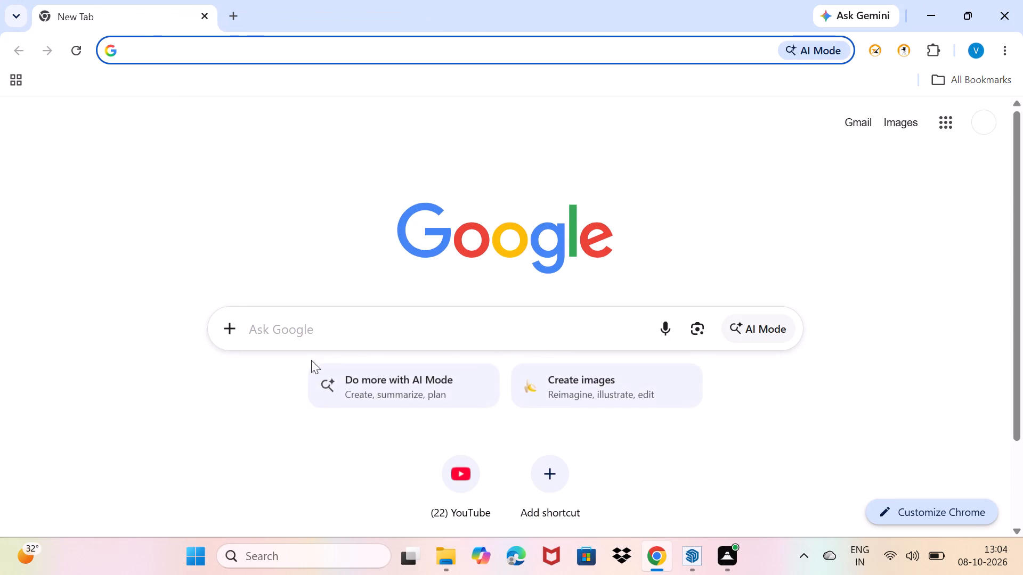
Search Google for 3d warehouse and open the 3D Warehouse website.
drag(310, 366, 313, 359)
click(313, 332)
click(306, 401)
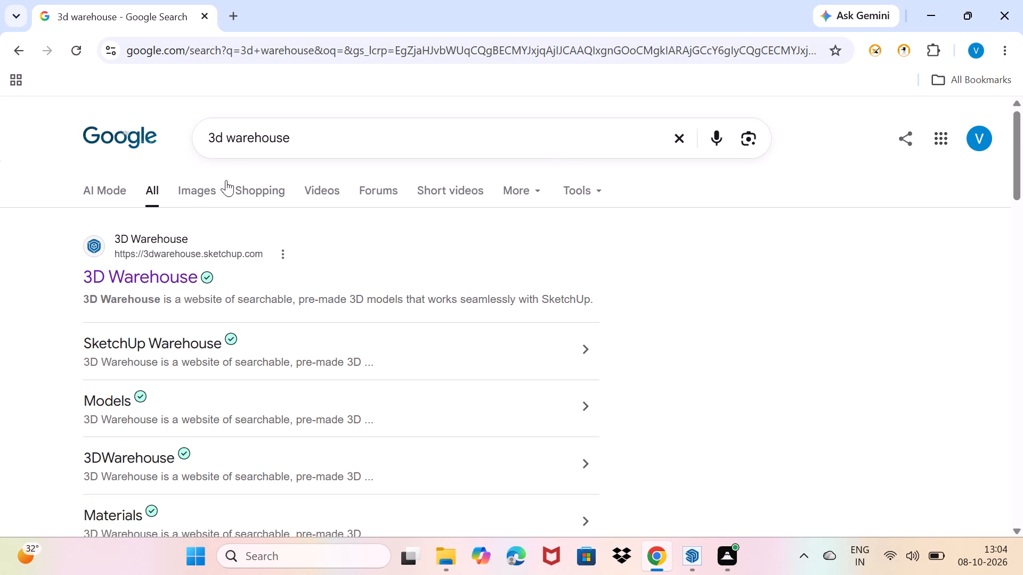
click(161, 276)
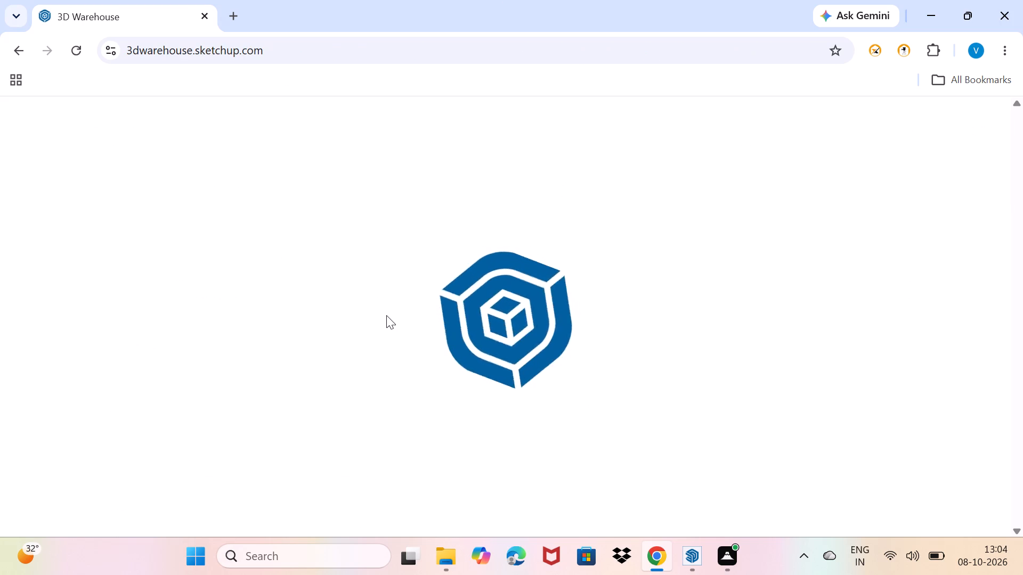
Search the 3D Warehouse models for window.
scroll(238, 335, down, 4)
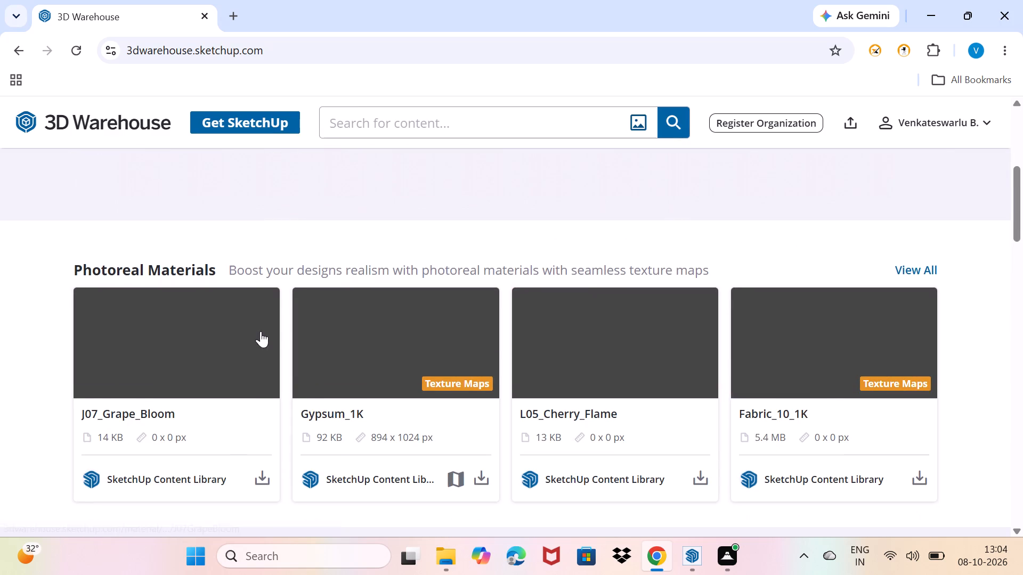
click(375, 125)
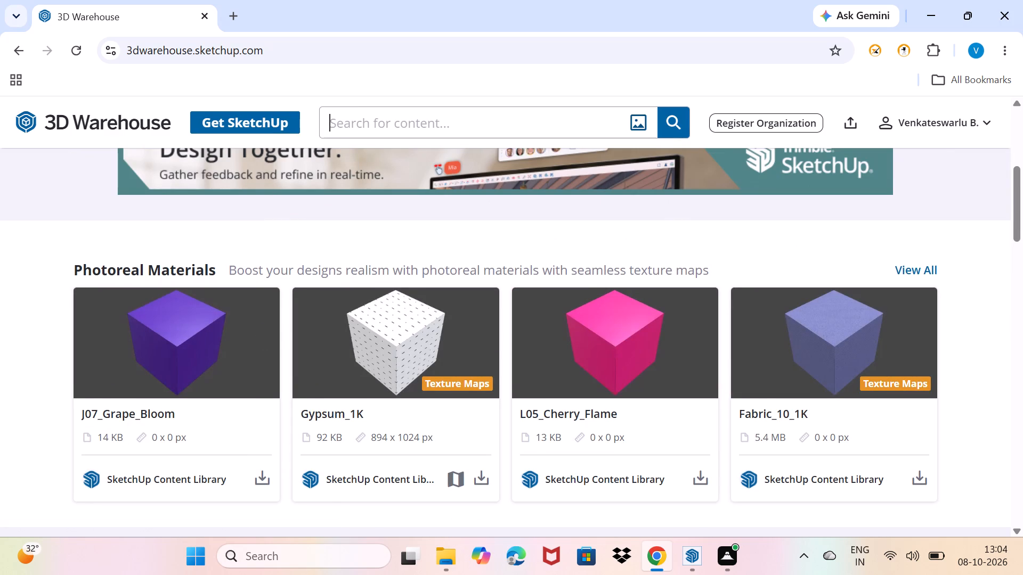
text(window)
key(Return)
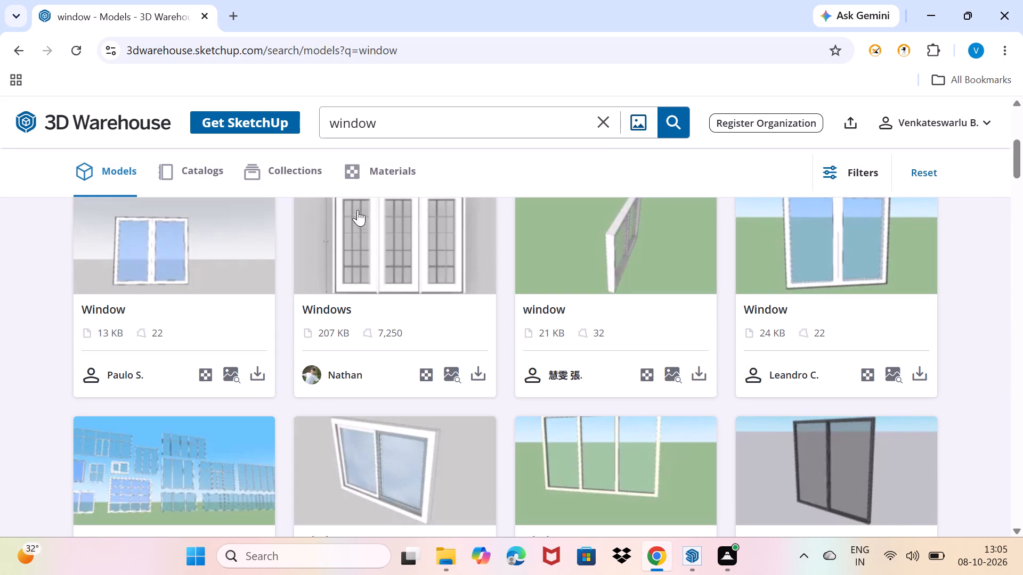
Browse the window models and download the dark-framed two-panel sliding WINDOW model of 209 KB.
scroll(403, 303, down, 3)
scroll(419, 319, up, 2)
scroll(519, 305, down, 4)
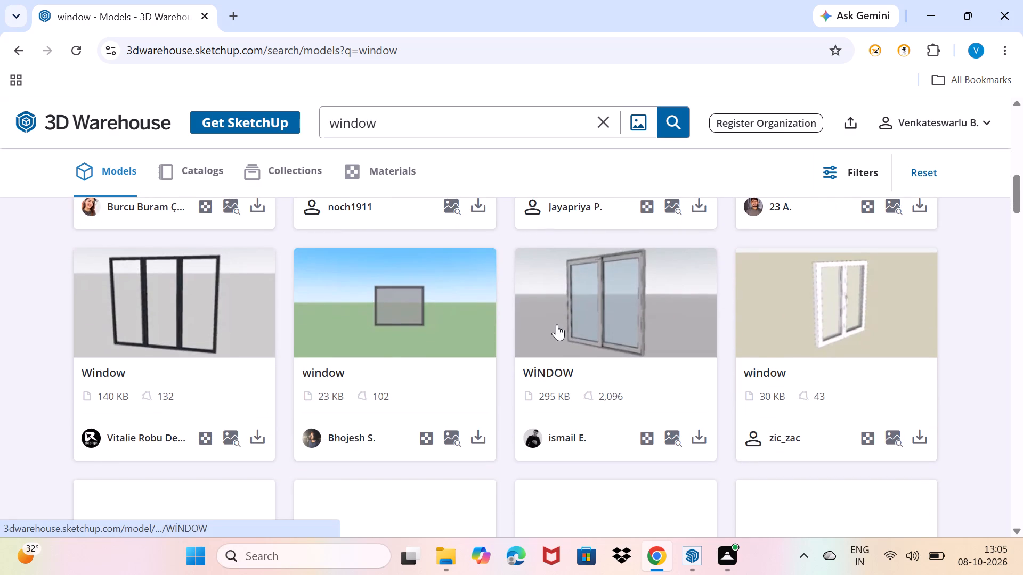
scroll(563, 325, down, 3)
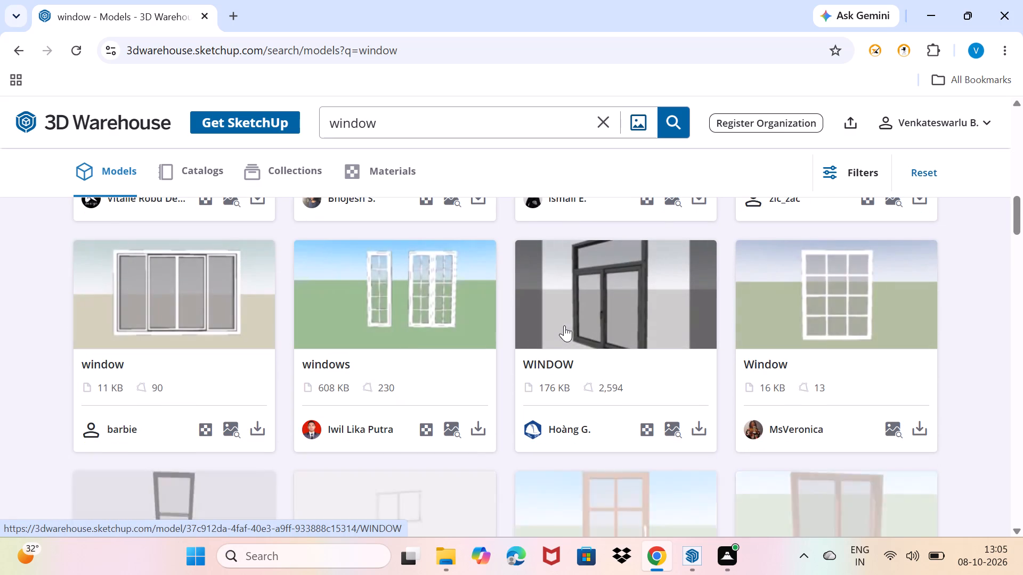
scroll(564, 325, down, 2)
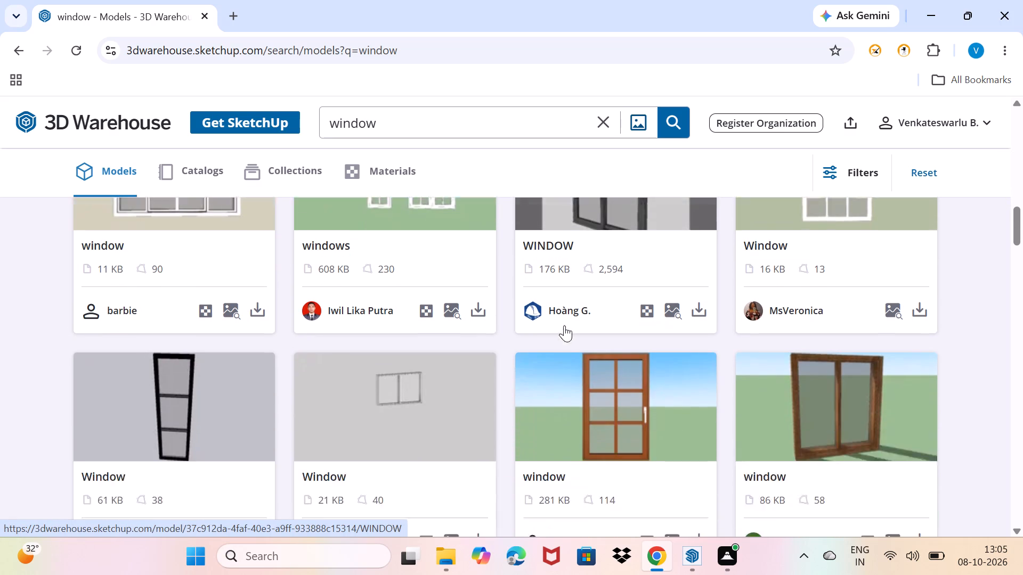
scroll(564, 325, down, 2)
scroll(564, 325, up, 6)
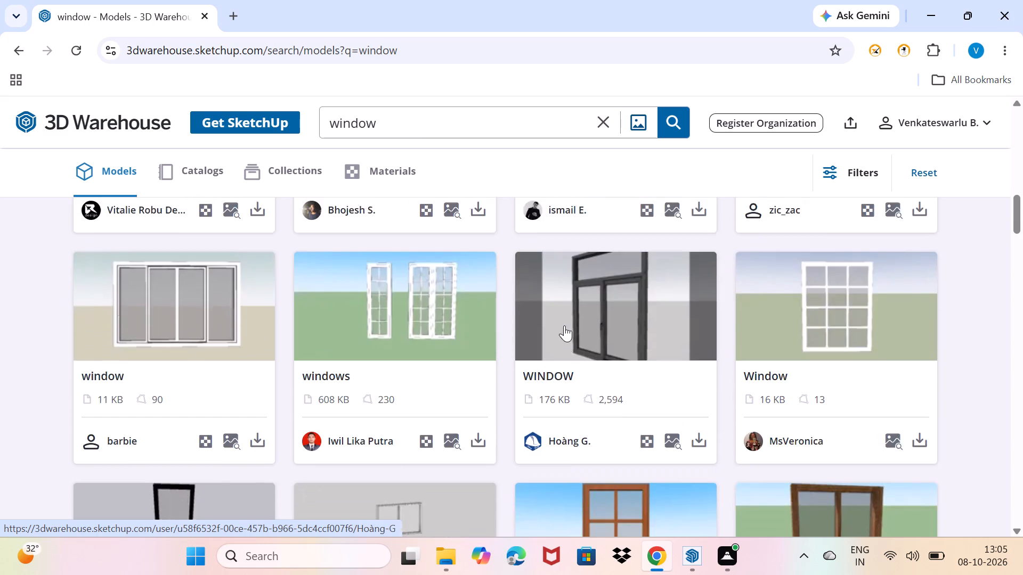
scroll(564, 325, up, 12)
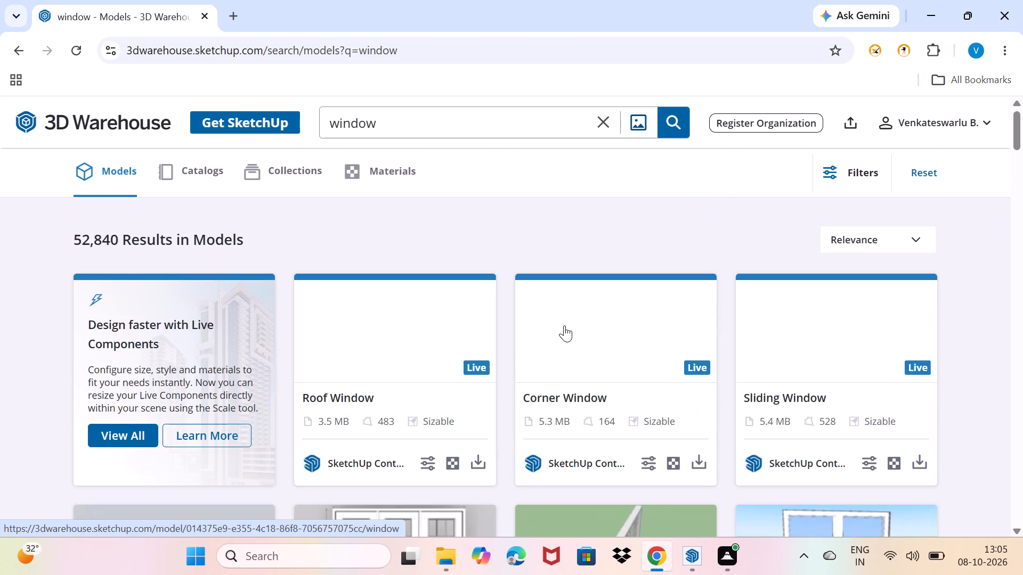
scroll(564, 325, up, 1)
scroll(564, 325, down, 3)
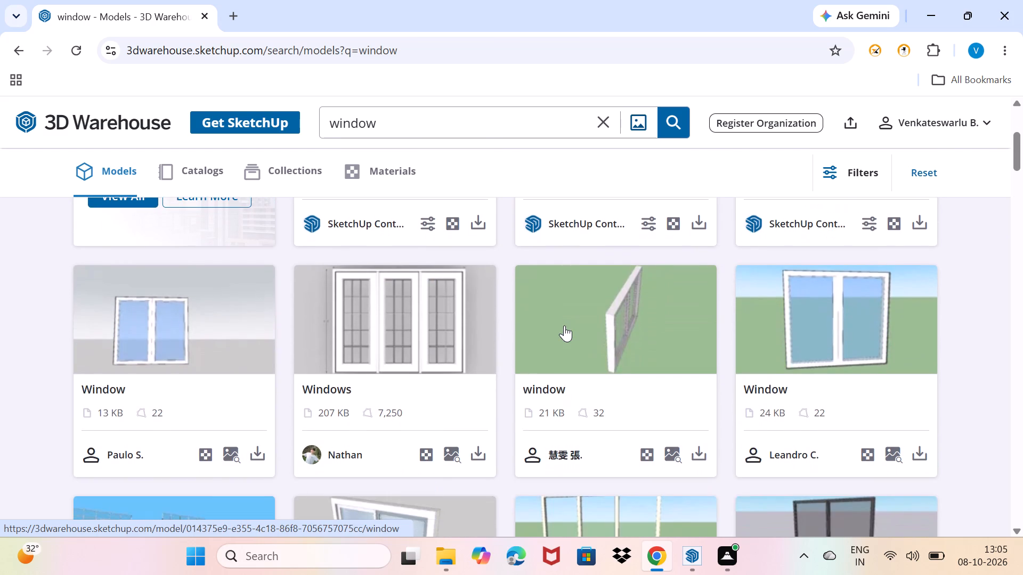
scroll(697, 317, down, 2)
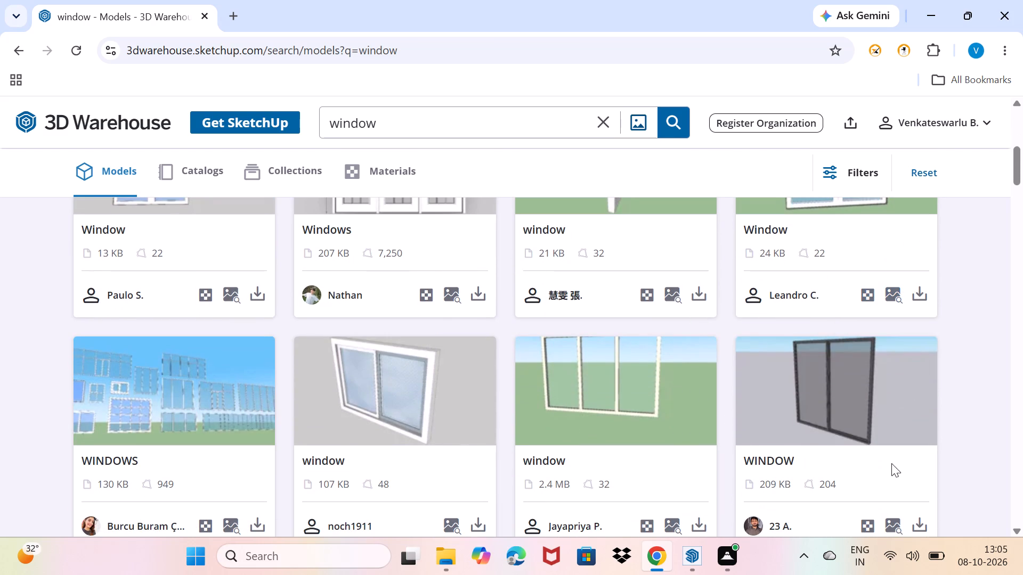
scroll(906, 502, down, 2)
click(922, 363)
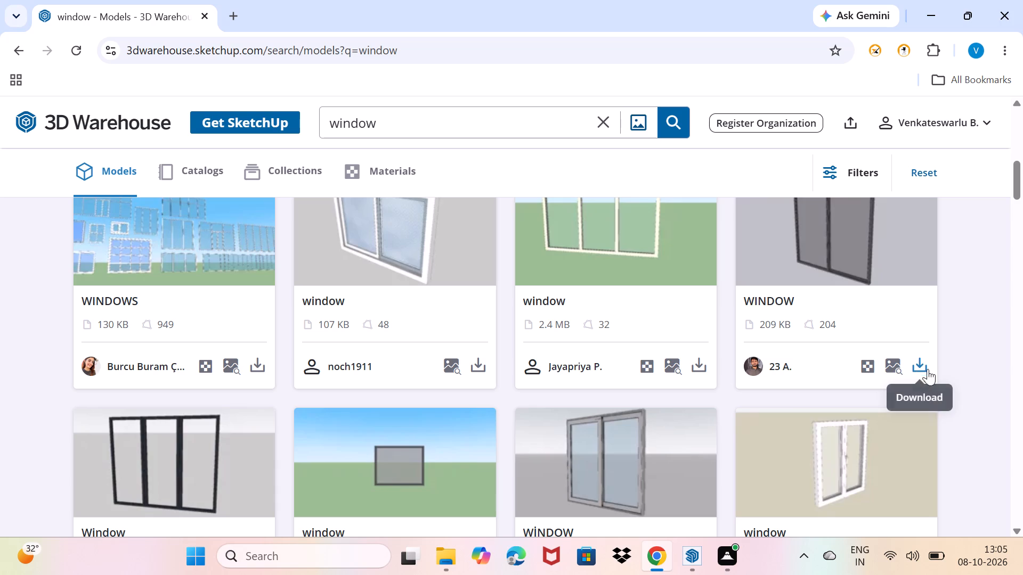
click(833, 400)
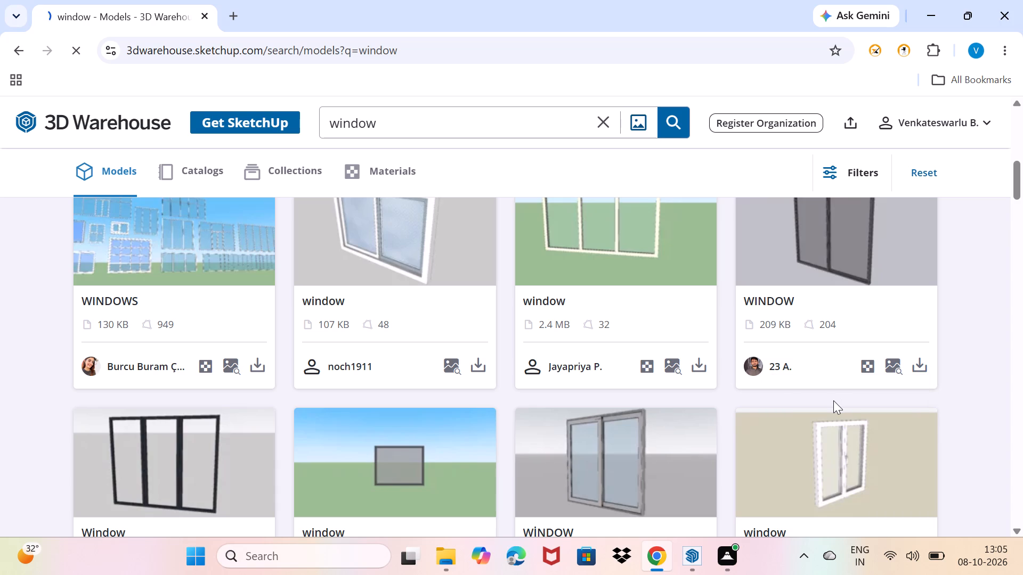
Switch to SketchUp, import the downloaded PENTEK Slimmest Steel Sliding Door + Window file and place it outside the room.
click(663, 556)
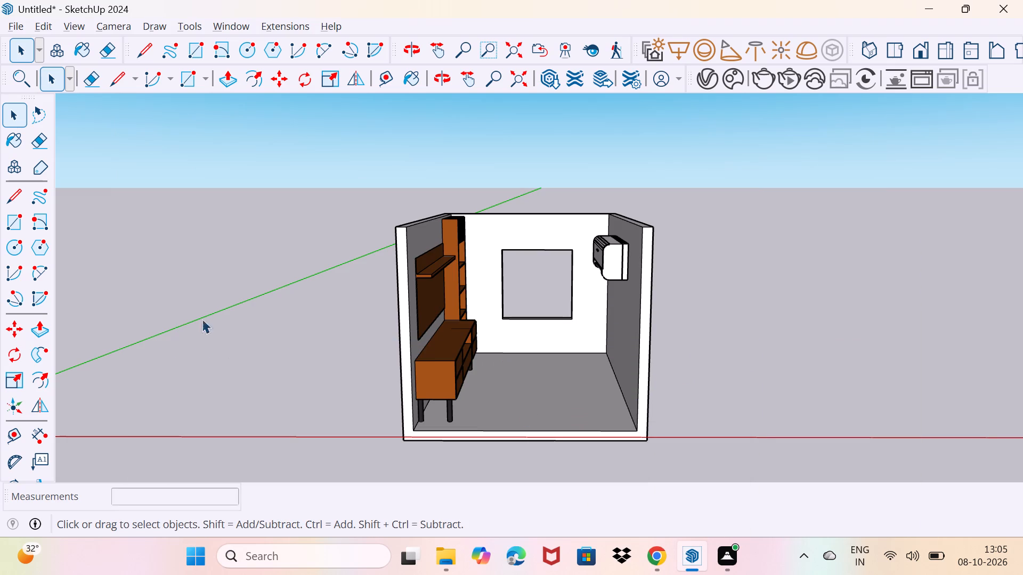
click(19, 19)
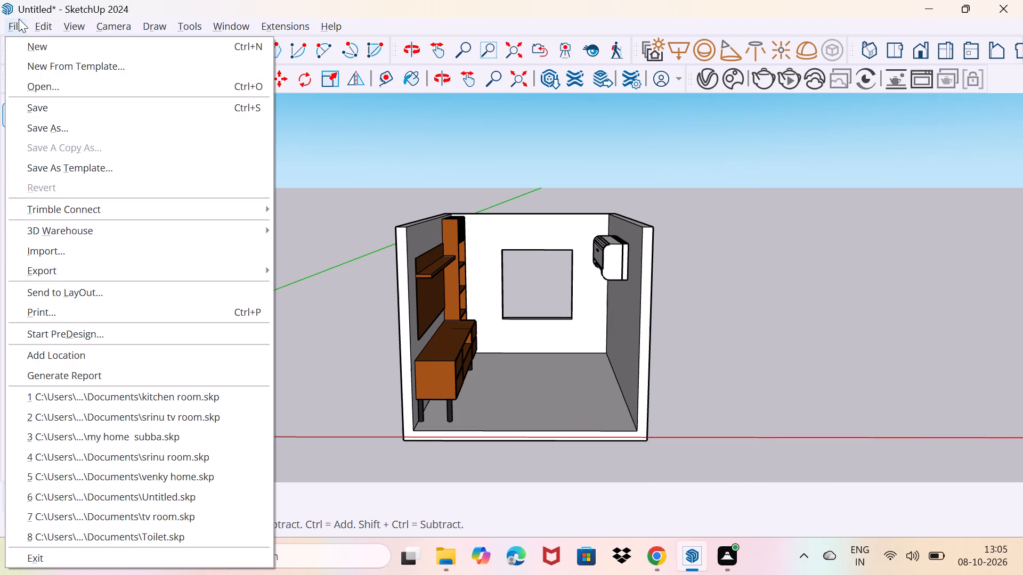
click(69, 249)
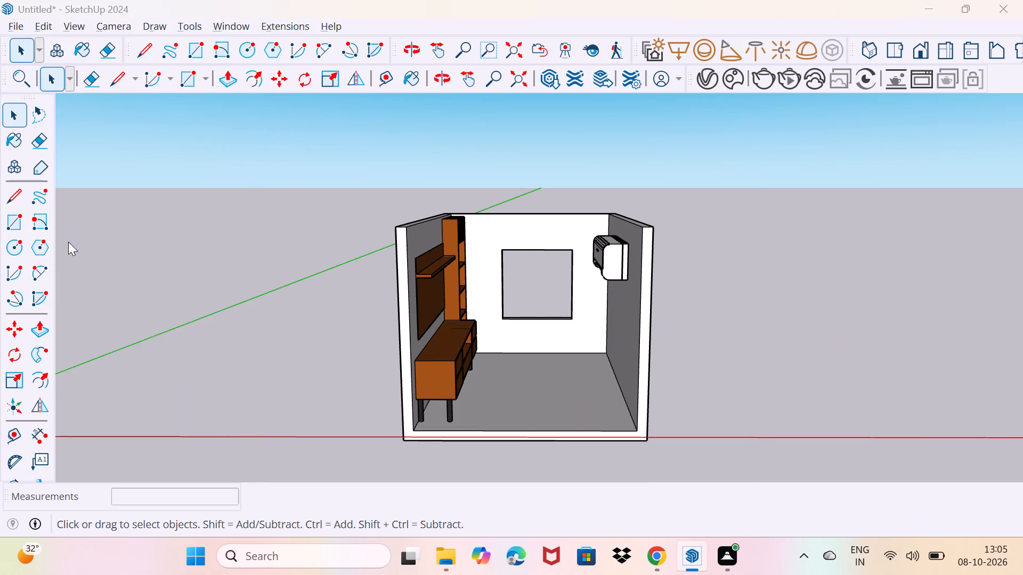
click(221, 187)
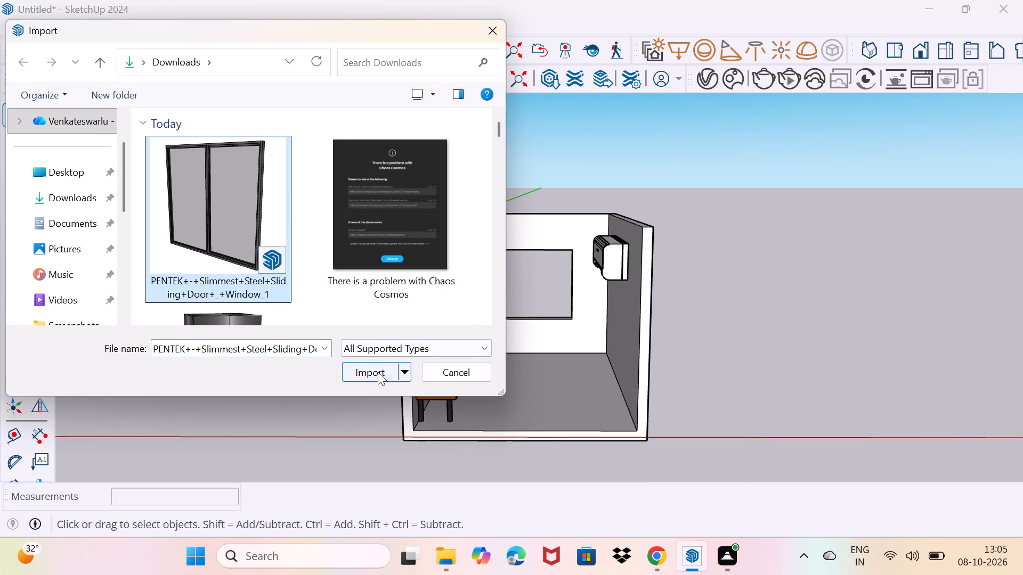
click(375, 373)
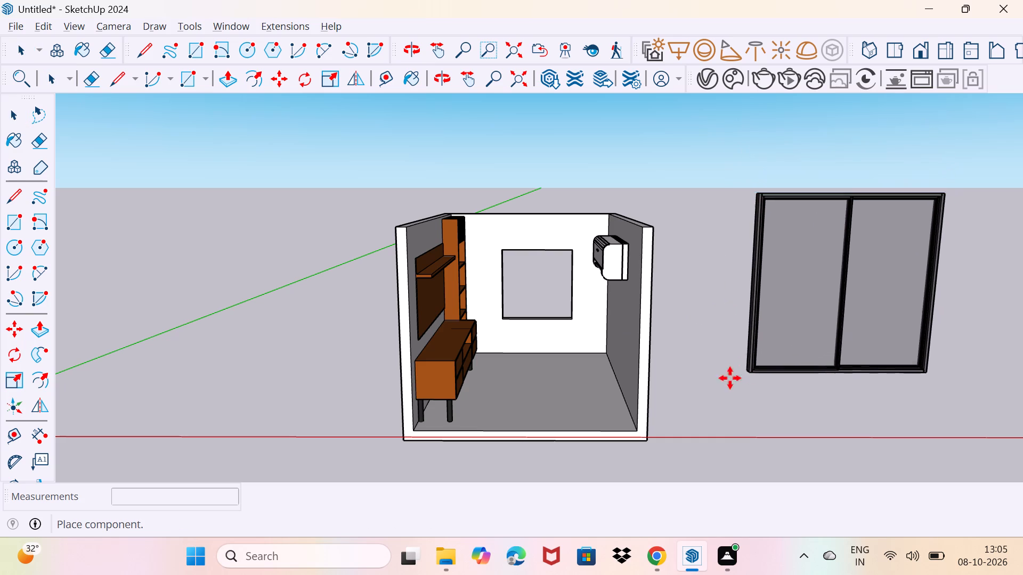
scroll(271, 339, up, 2)
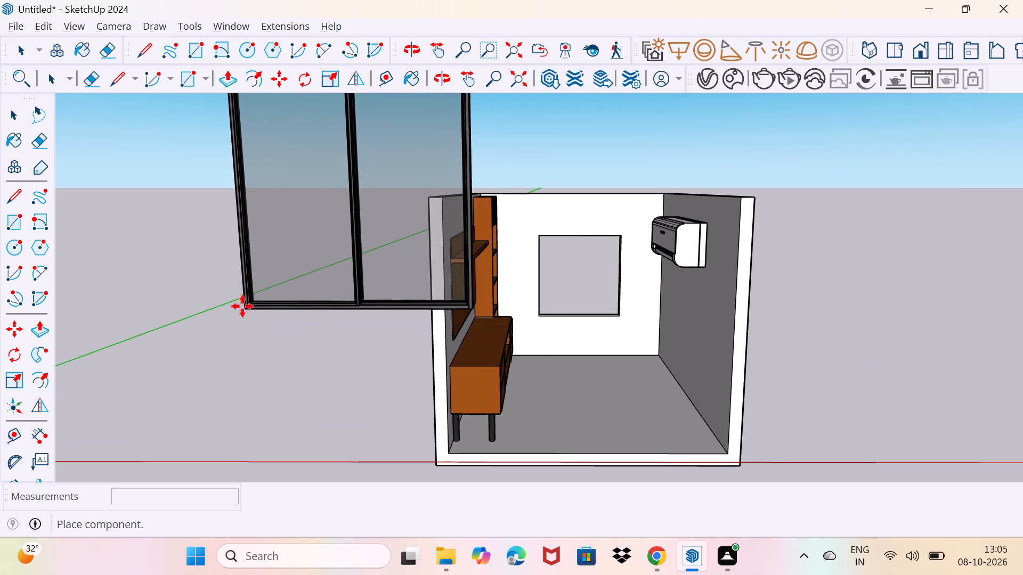
middle_drag(242, 306, 280, 384)
middle_drag(240, 341, 571, 356)
click(273, 354)
Scale the imported window down uniformly from its upper corner so it is smaller than the wall opening.
middle_drag(275, 375, 405, 364)
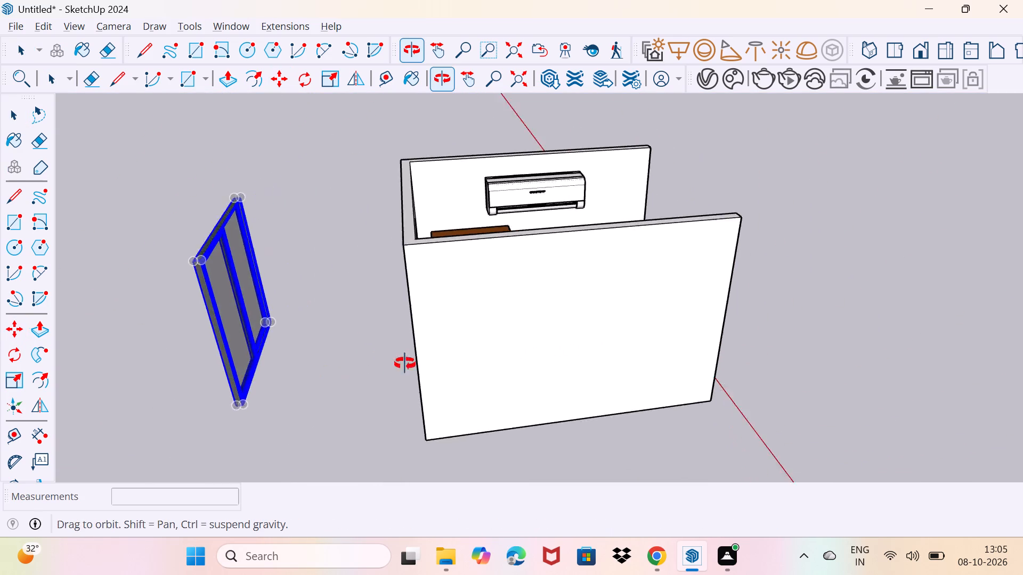
middle_drag(405, 364, 557, 321)
scroll(494, 335, down, 3)
middle_drag(411, 358, 504, 316)
scroll(504, 309, down, 3)
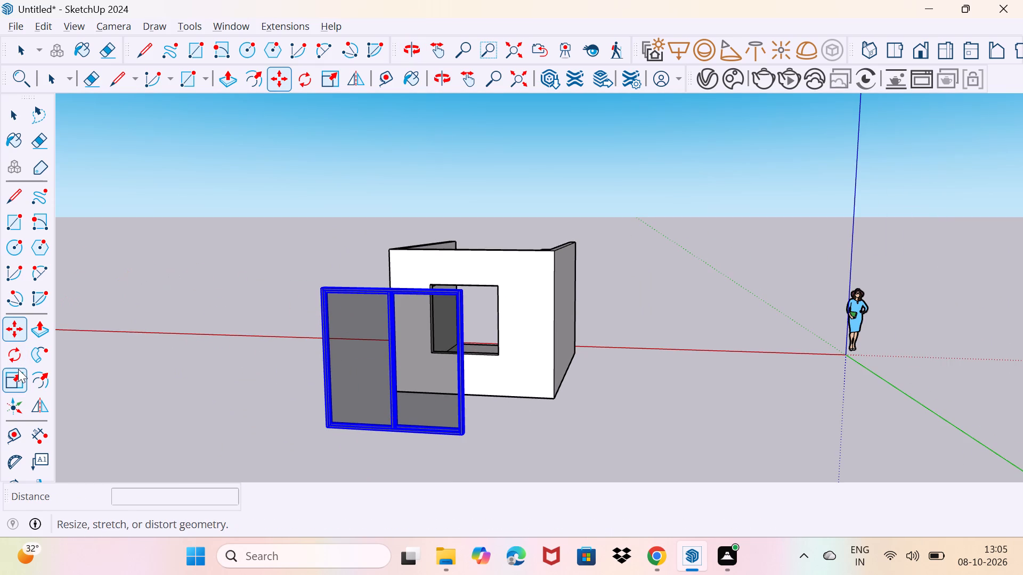
click(13, 387)
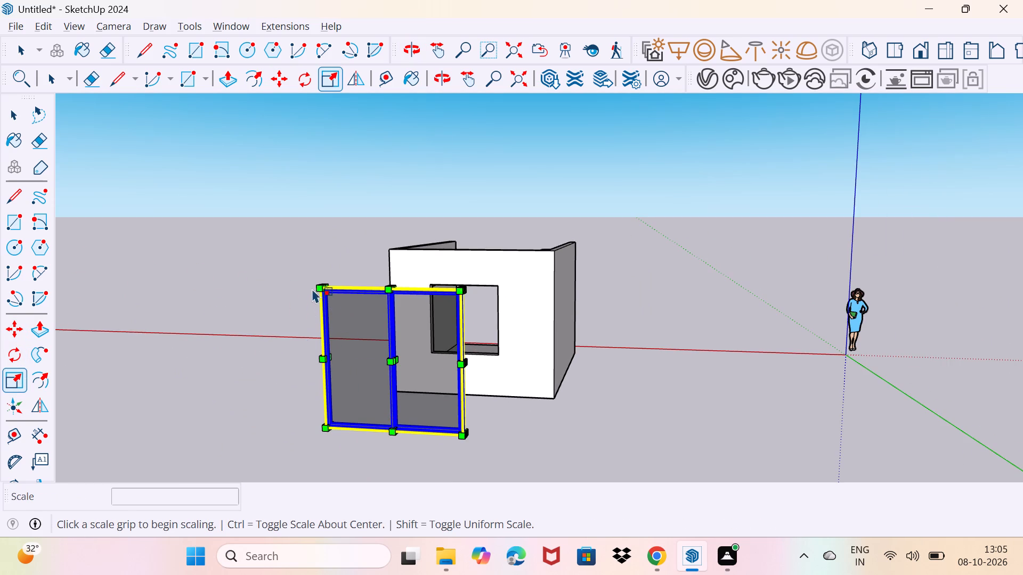
drag(319, 284, 420, 416)
Move the window by its lower corner into the bottom corner of the wall opening, on the TV unit side.
scroll(452, 432, up, 5)
key(m)
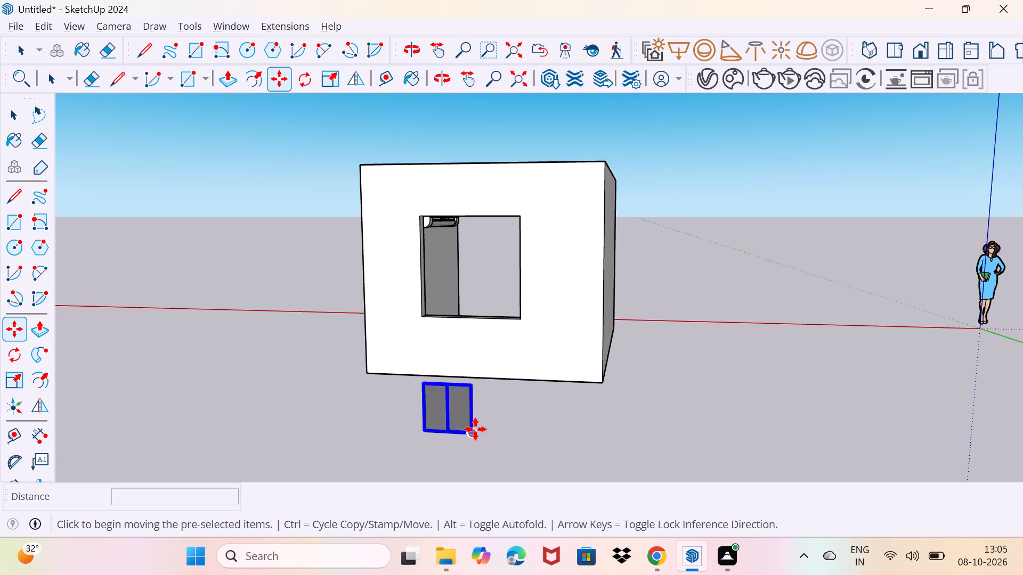
scroll(475, 429, up, 8)
middle_drag(475, 430, 396, 410)
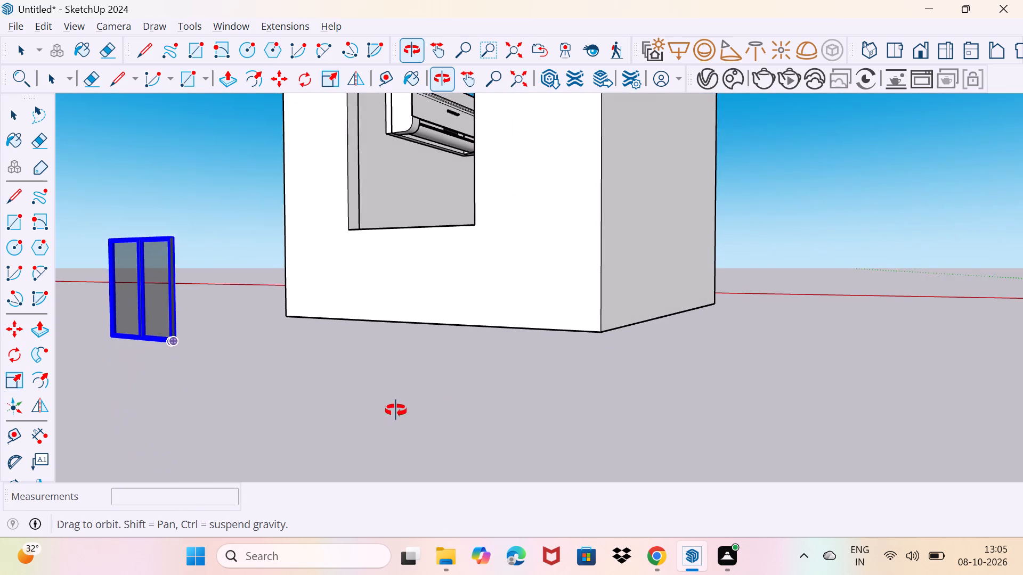
middle_drag(396, 410, 388, 411)
click(155, 344)
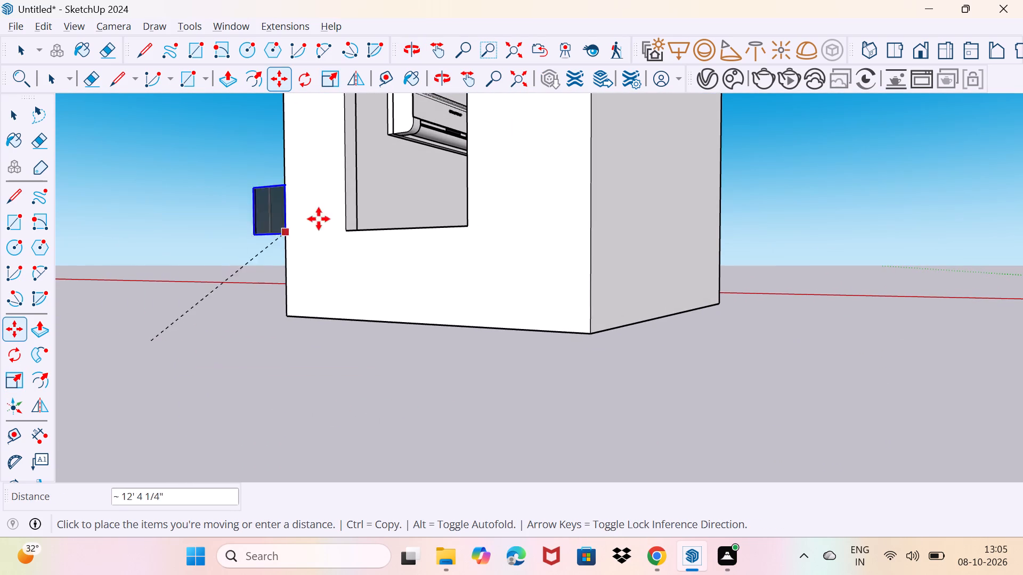
middle_drag(395, 216, 526, 336)
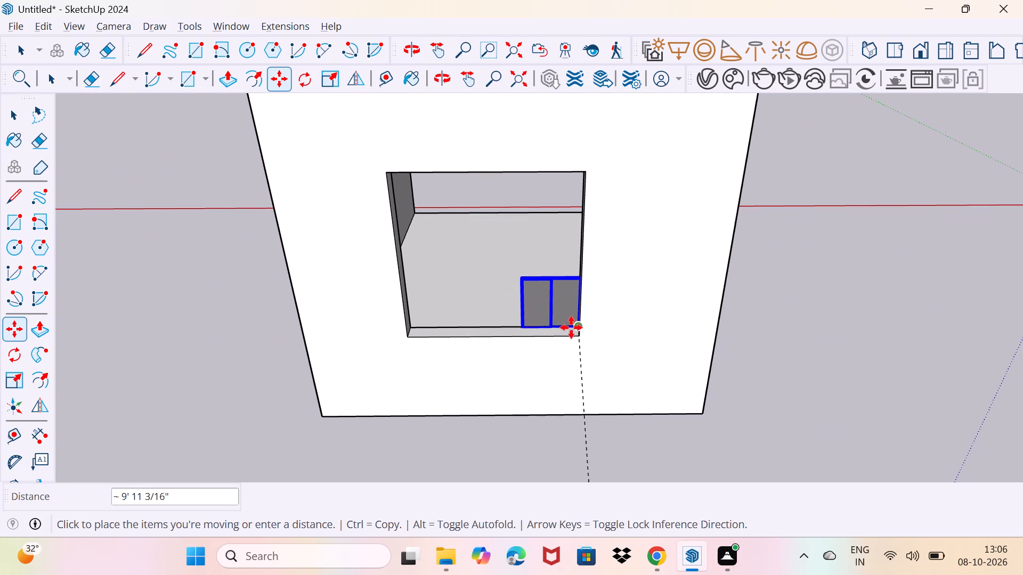
scroll(571, 329, up, 9)
middle_drag(571, 329, 638, 336)
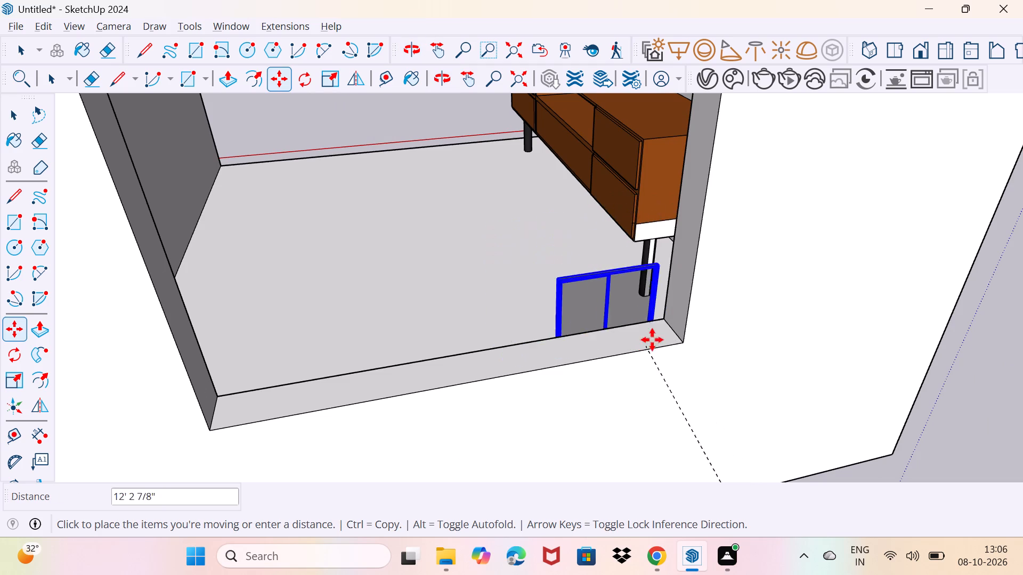
click(671, 330)
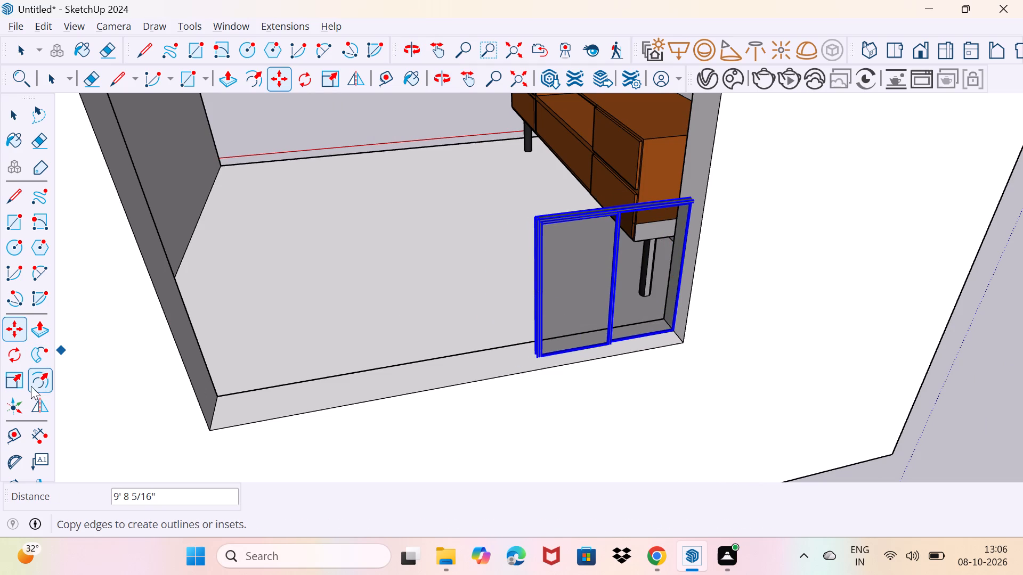
Scale the window up uniformly by 2.00 from its free upper corner, towards filling the wall opening.
click(13, 381)
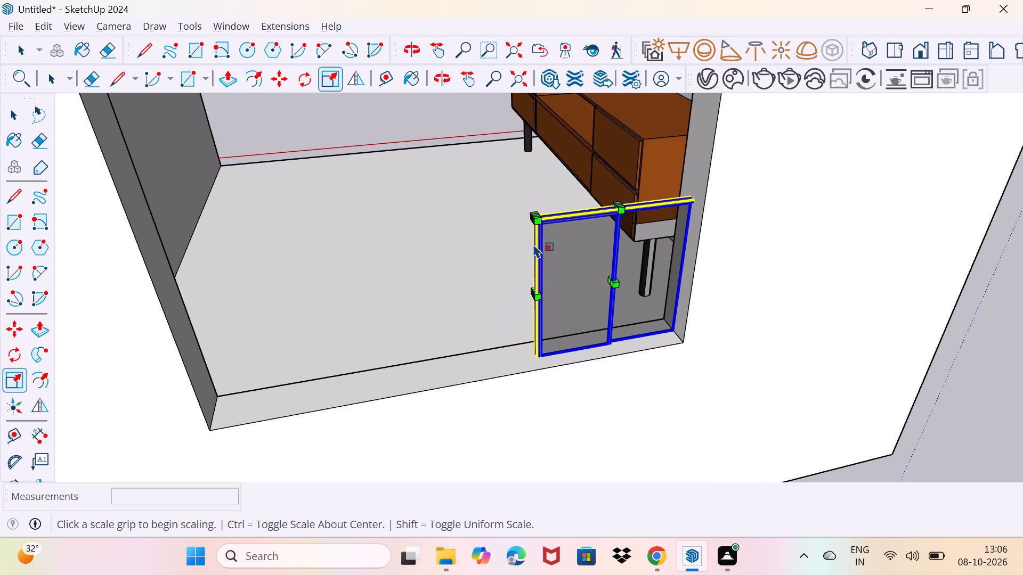
drag(537, 220, 169, 213)
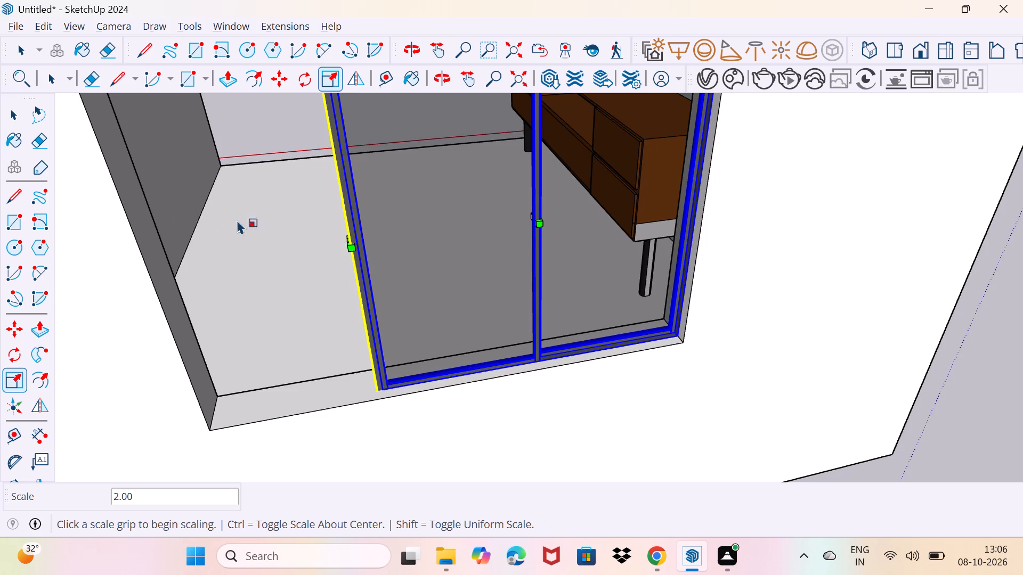
Scale the window up uniformly from its free upper corner to the far upper corner of the wall opening.
scroll(343, 224, down, 3)
middle_drag(402, 219, 445, 346)
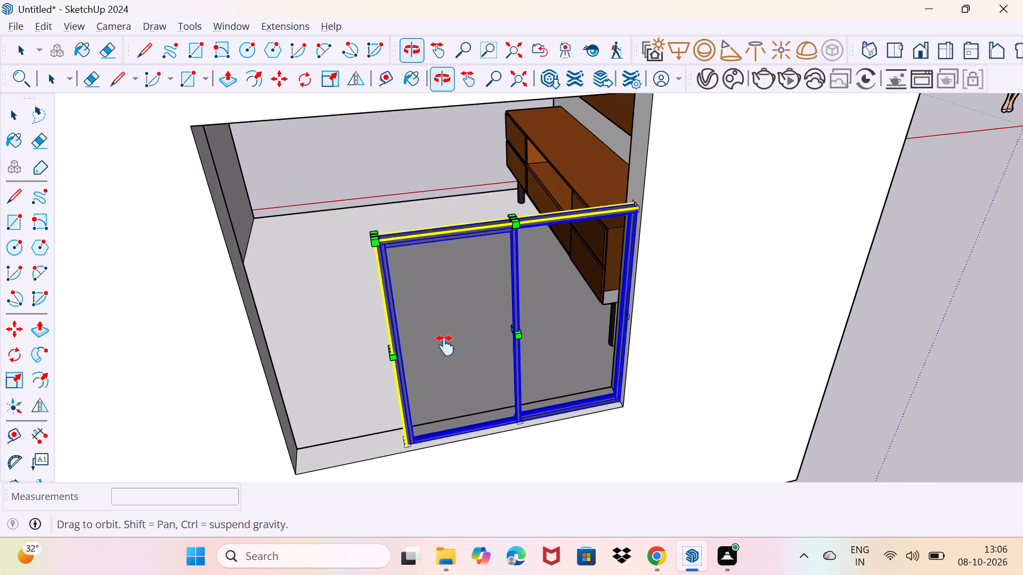
middle_drag(445, 346, 449, 384)
drag(381, 298, 242, 253)
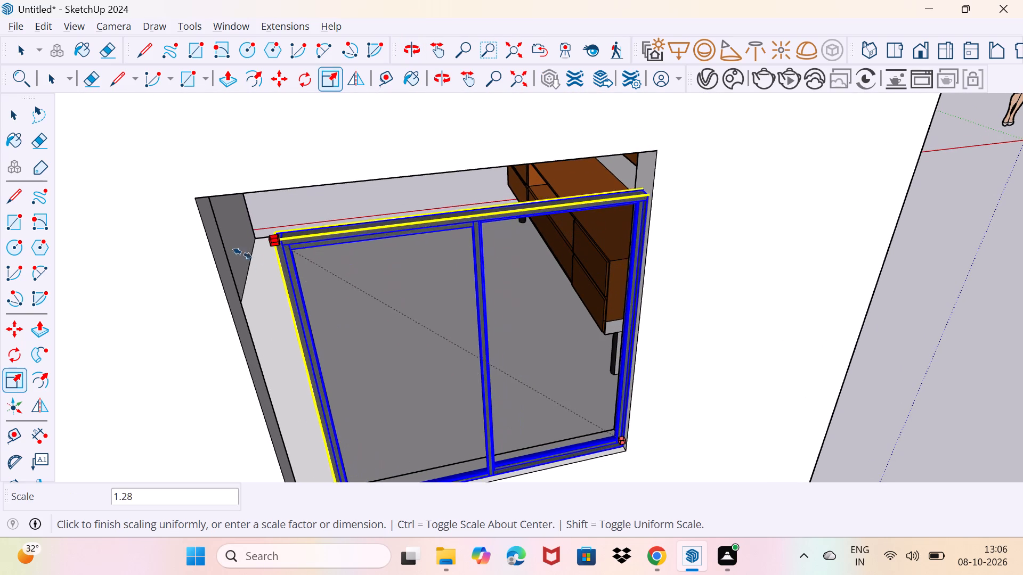
drag(242, 253, 175, 224)
click(175, 224)
key(space)
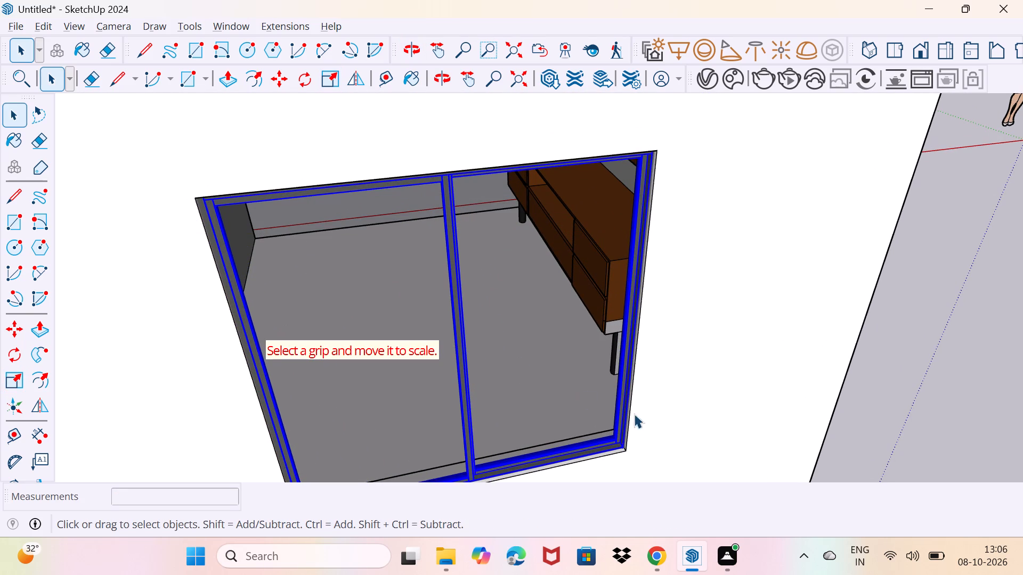
drag(657, 413, 673, 396)
Move the window by its lower corner on the TV unit side about 2 3/16" deeper into the wall opening.
scroll(639, 451, down, 6)
middle_drag(639, 445, 581, 392)
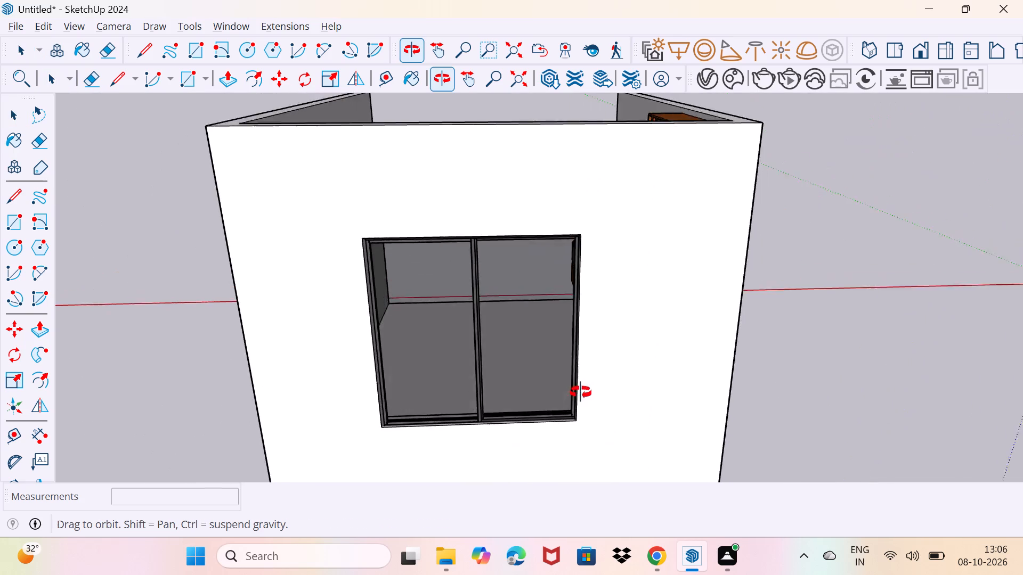
middle_drag(581, 392, 485, 431)
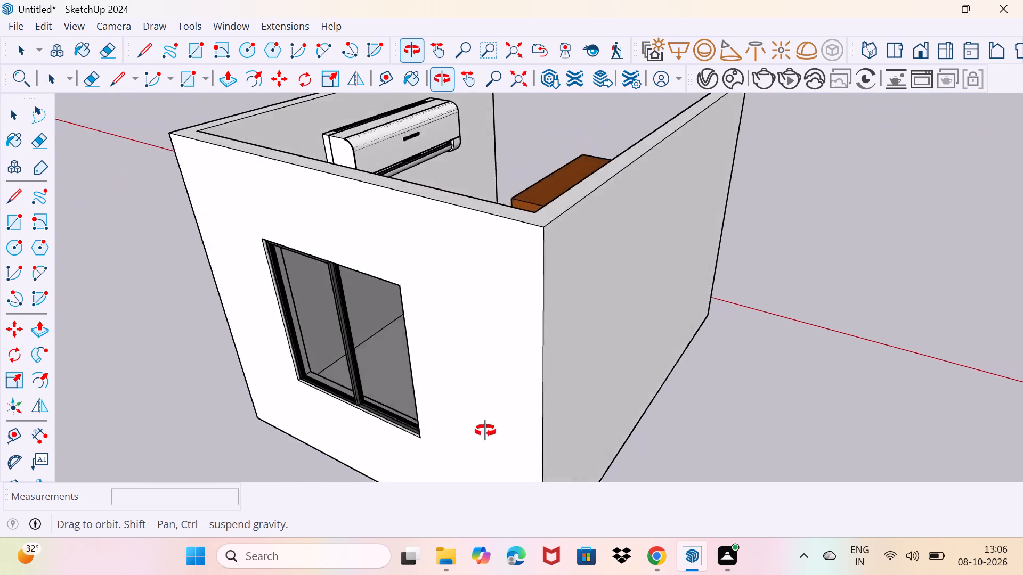
middle_drag(485, 431, 698, 371)
click(607, 372)
middle_drag(664, 379, 616, 402)
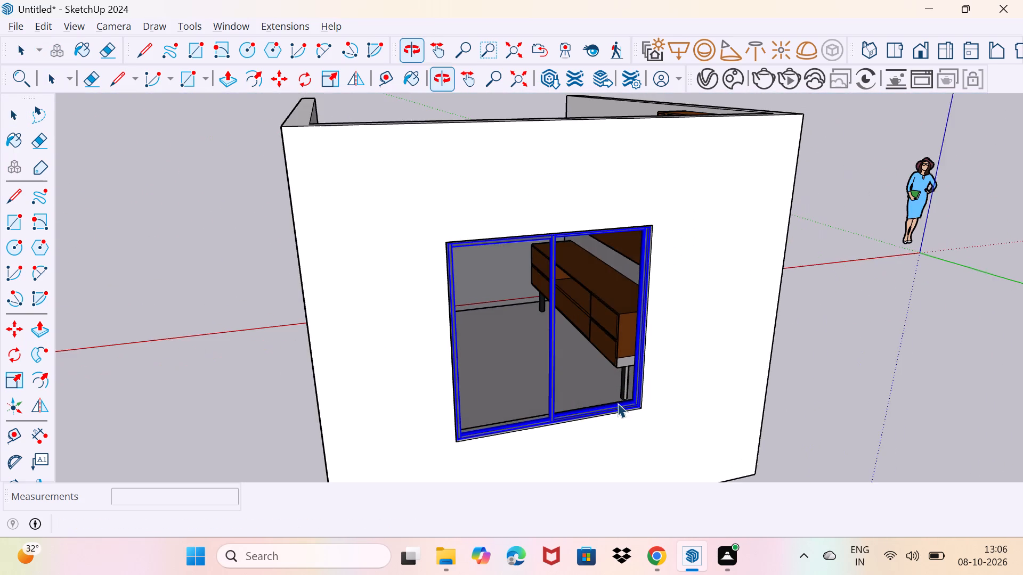
scroll(646, 410, up, 9)
key(m)
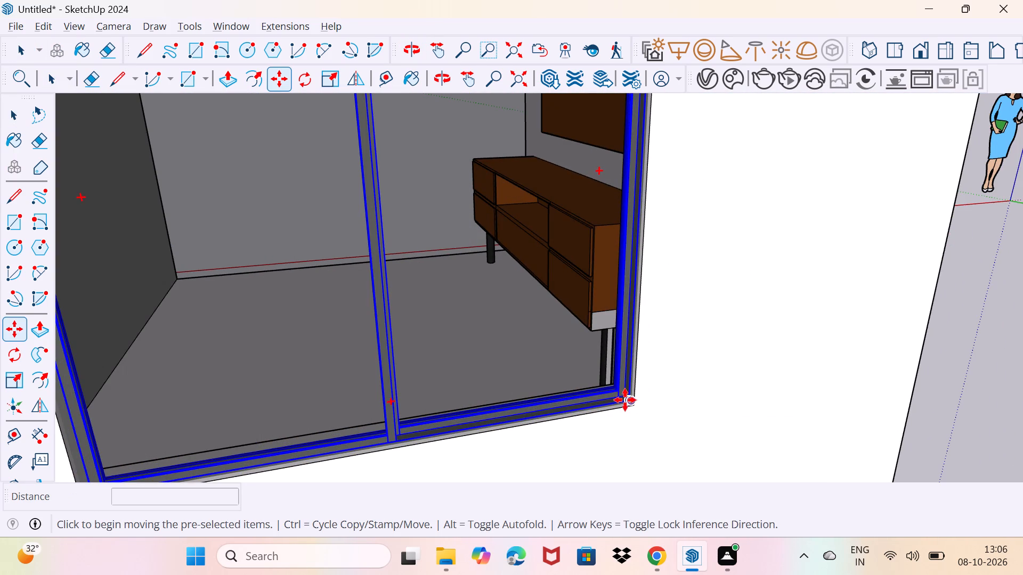
click(629, 401)
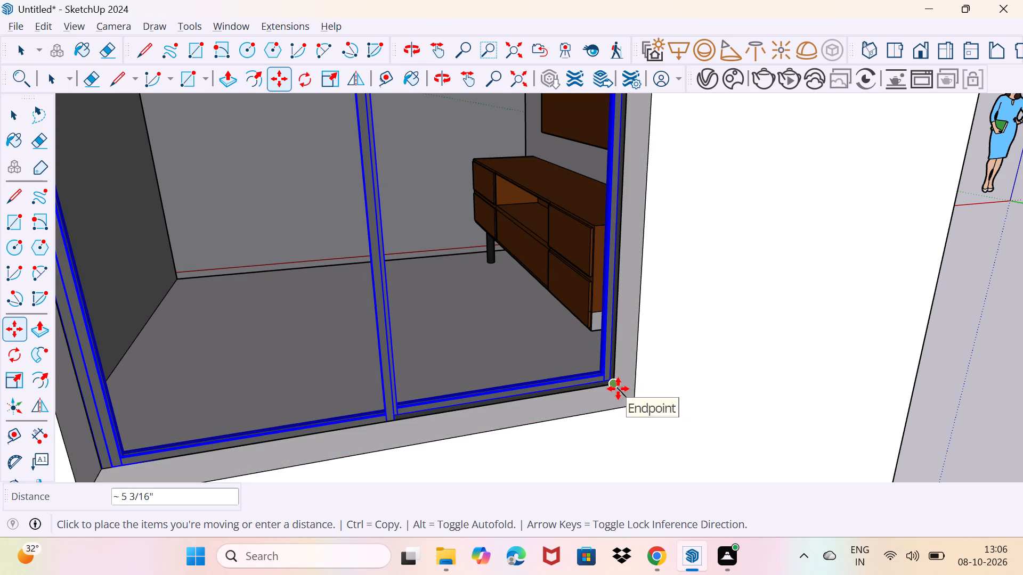
scroll(618, 389, up, 10)
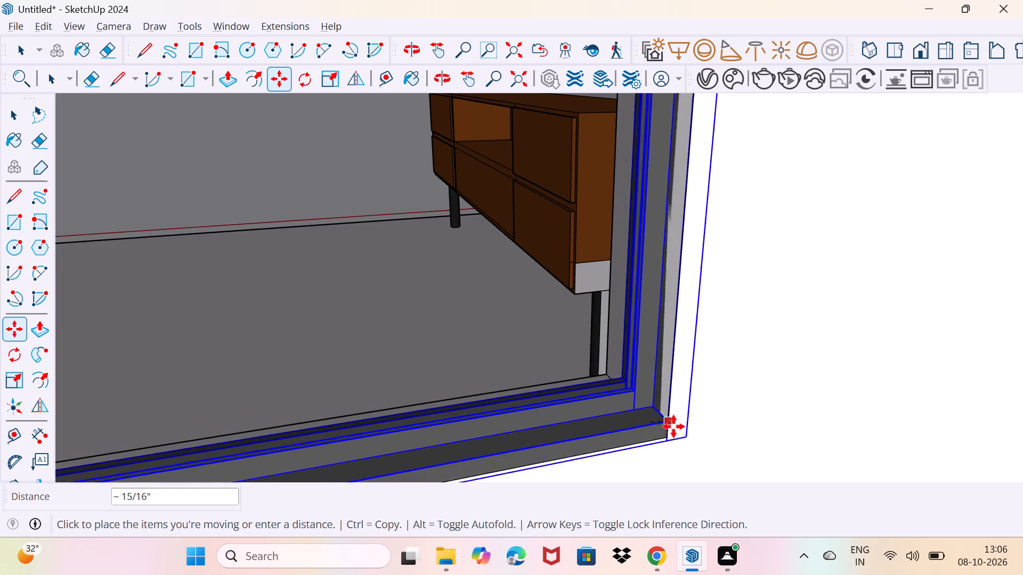
click(632, 395)
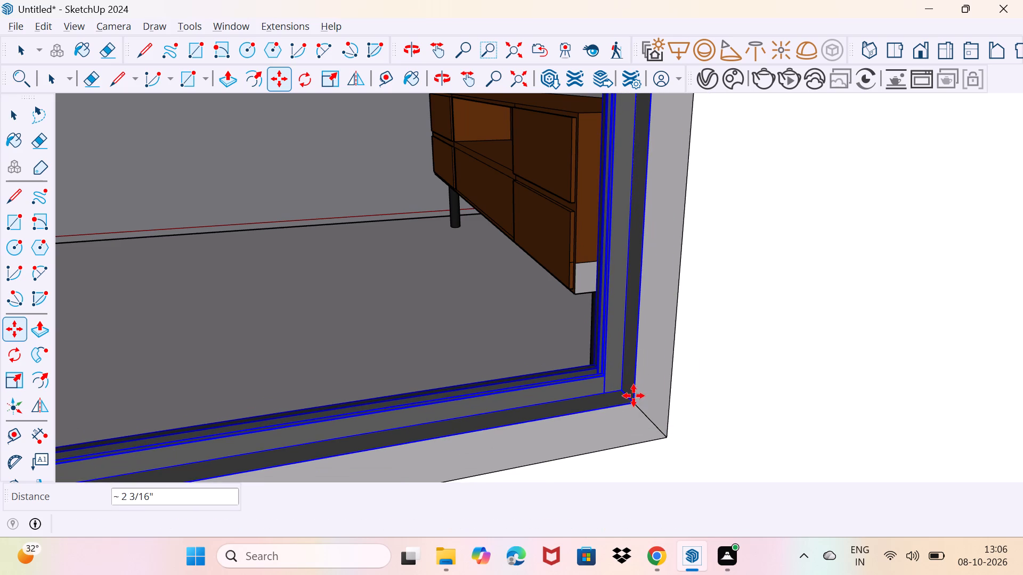
scroll(652, 407, down, 20)
middle_drag(643, 415, 533, 442)
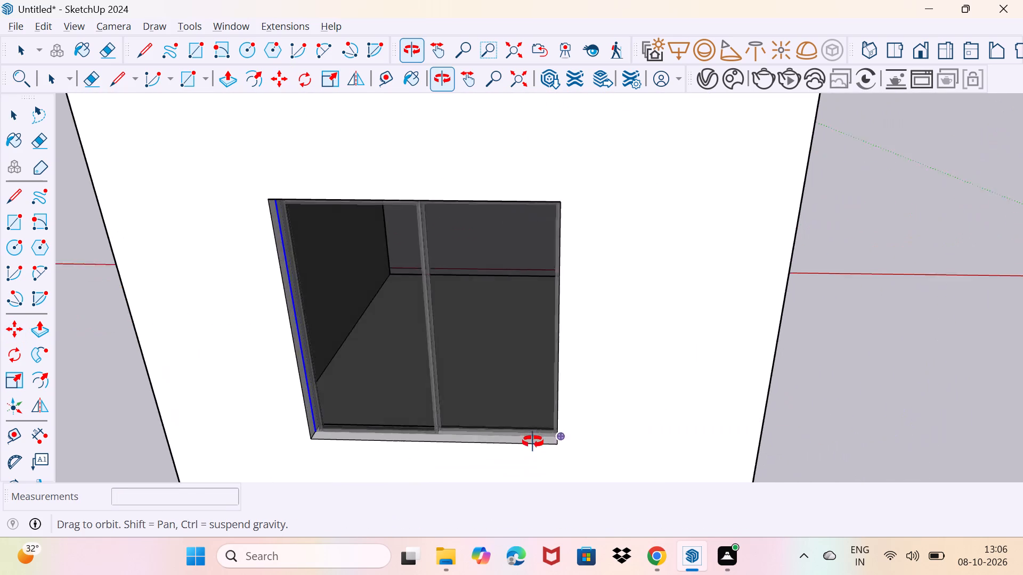
middle_drag(533, 442, 580, 431)
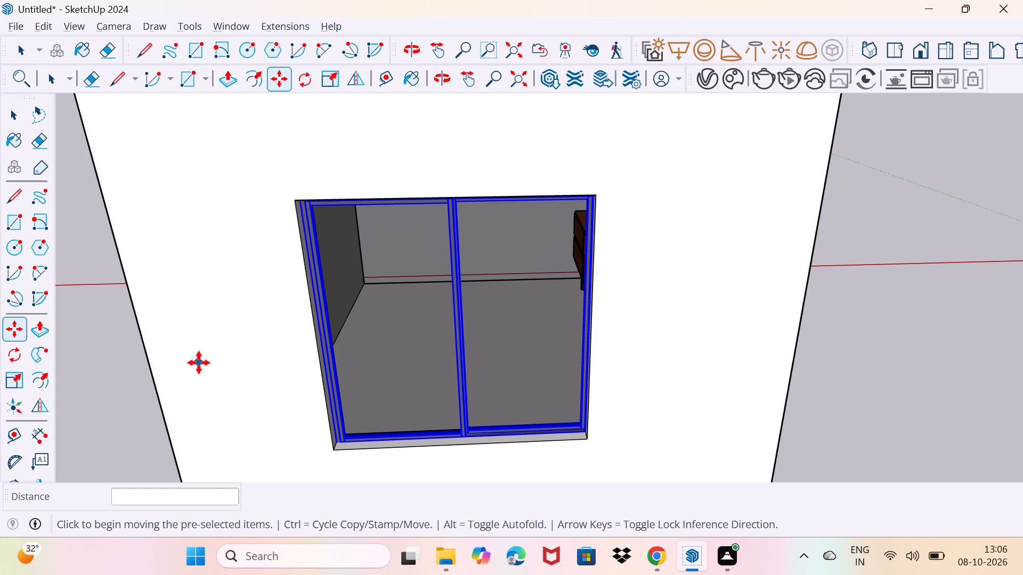
key(space)
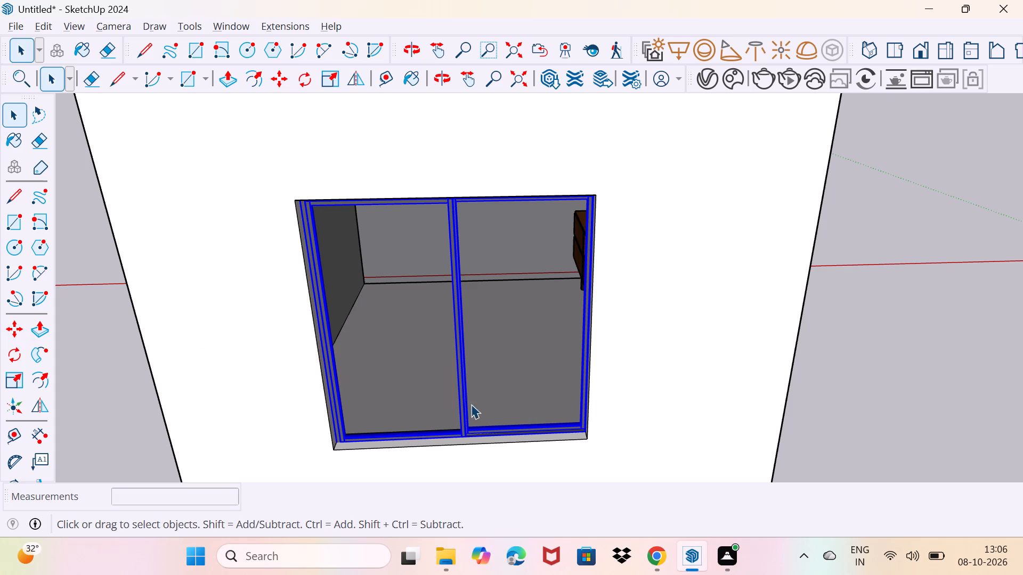
drag(921, 391, 923, 387)
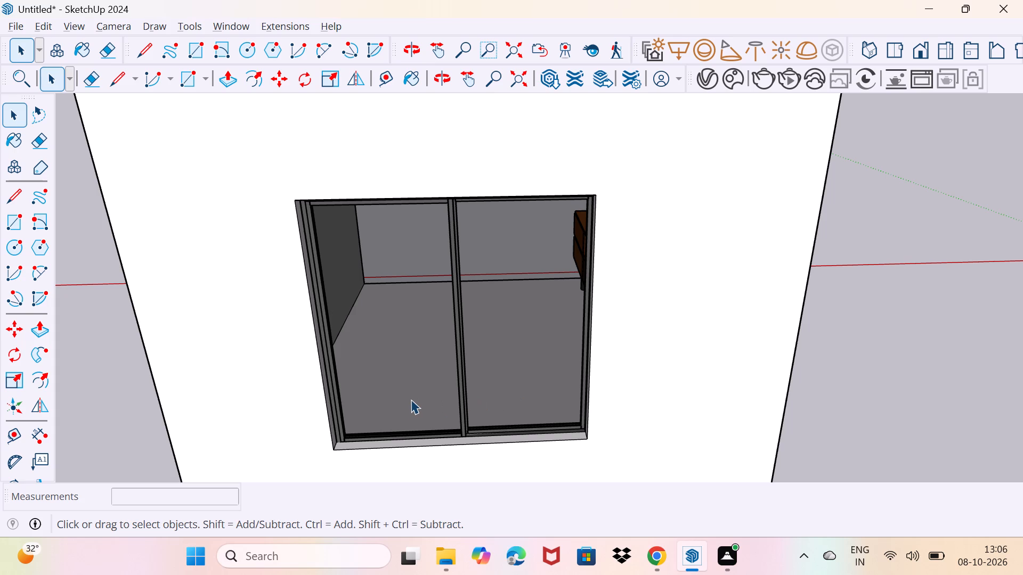
Scale the window down uniformly to 0.97 from its upper corner farthest from the TV unit.
click(328, 252)
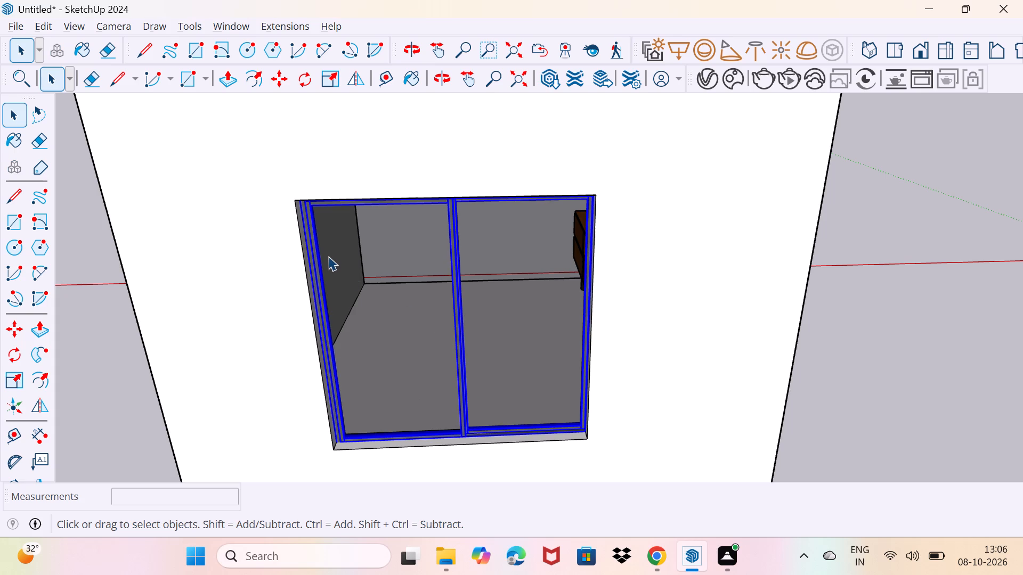
key(s)
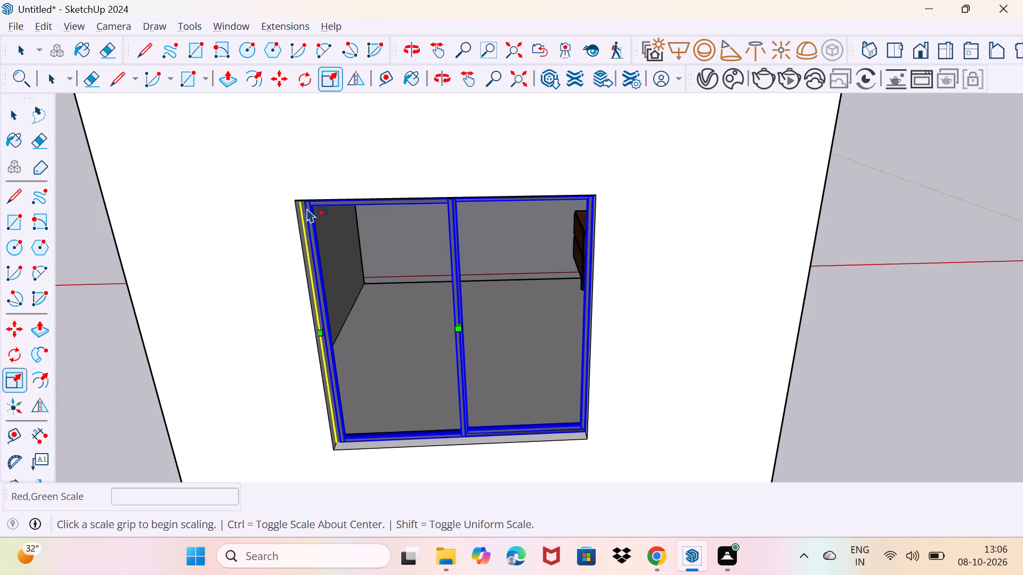
drag(304, 201, 306, 209)
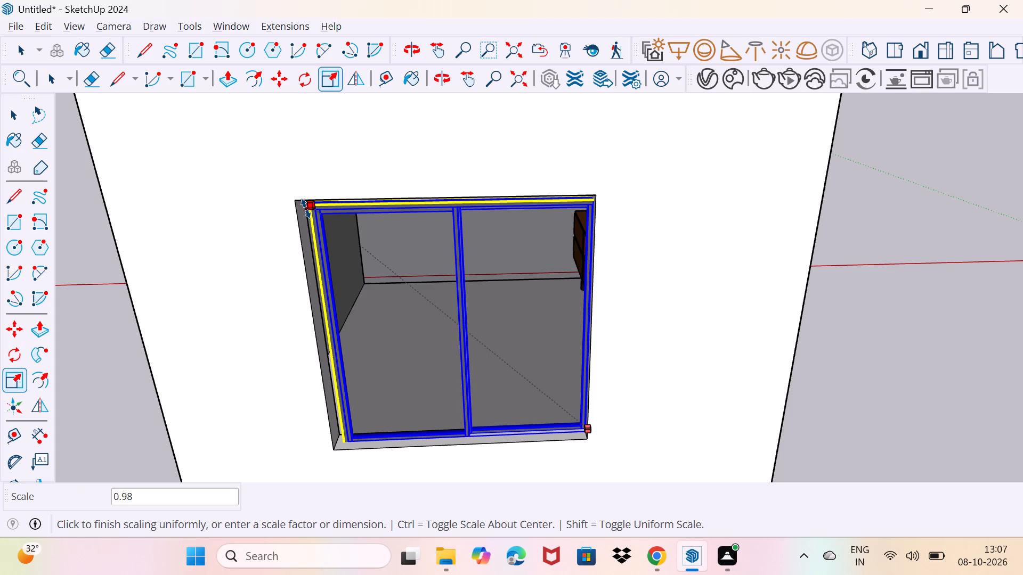
drag(306, 209, 307, 211)
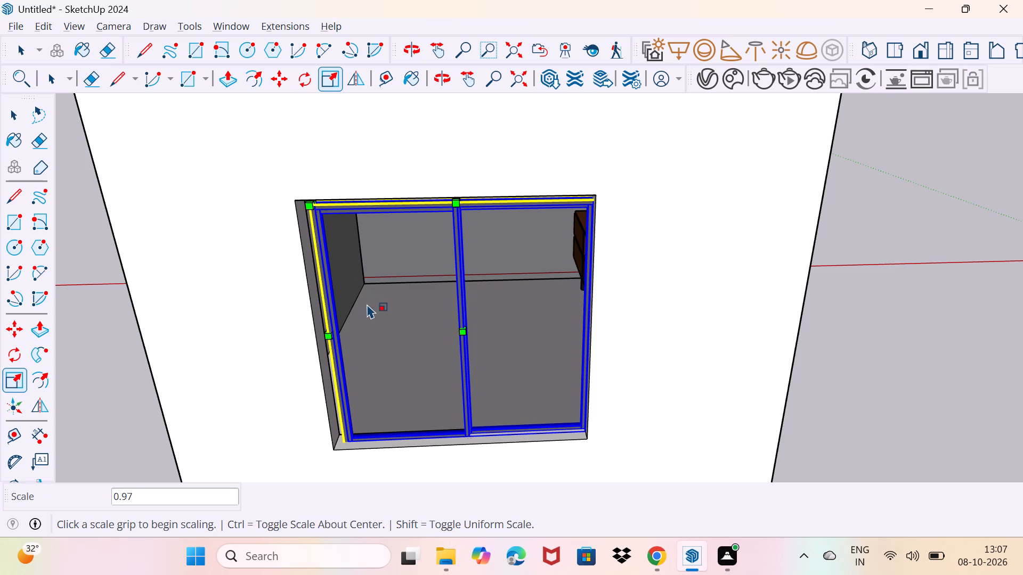
Move the window by its upper corner about 4 1/16" to the outer upper corner of the wall opening.
key(m)
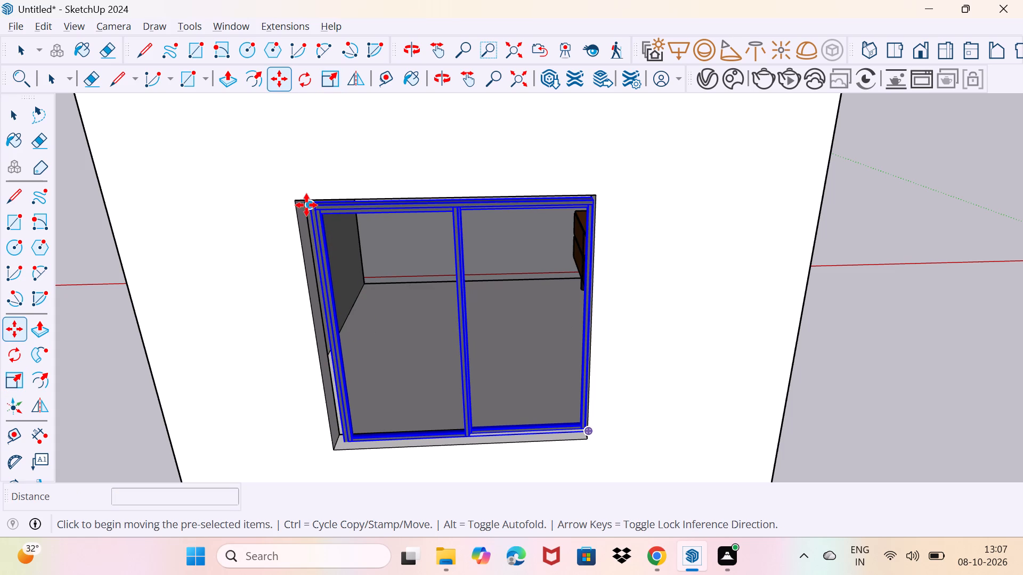
drag(306, 205, 302, 195)
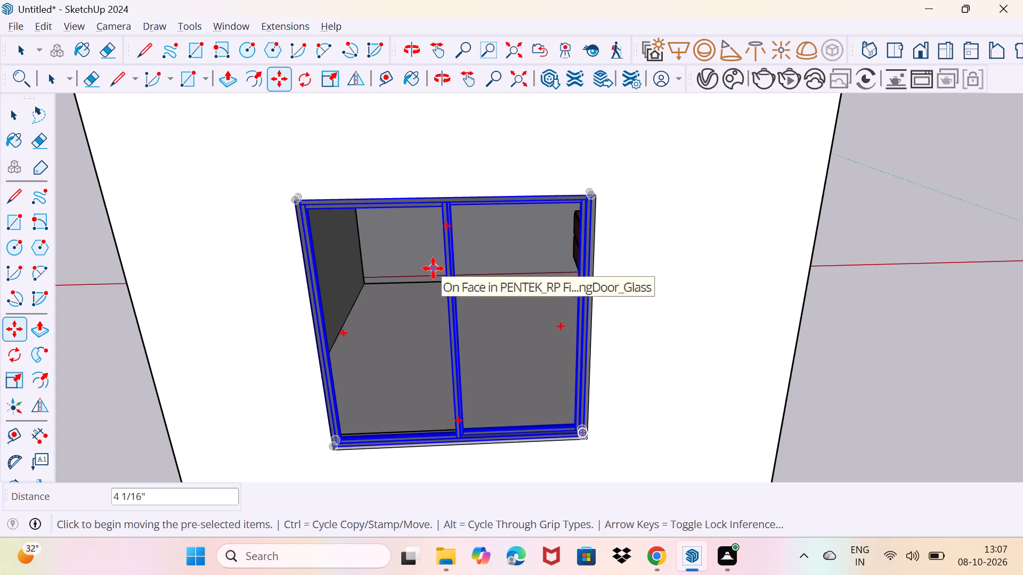
key(space)
drag(866, 354, 868, 349)
Examine the window's fit in the wall opening from outside and from inside the room.
middle_drag(549, 390, 586, 340)
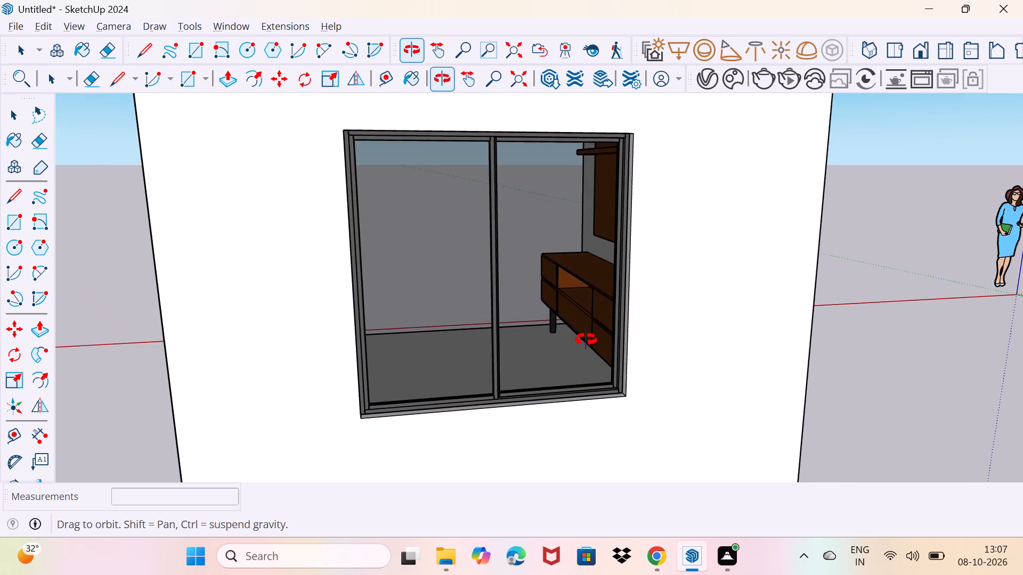
middle_drag(586, 340, 458, 396)
scroll(458, 396, down, 10)
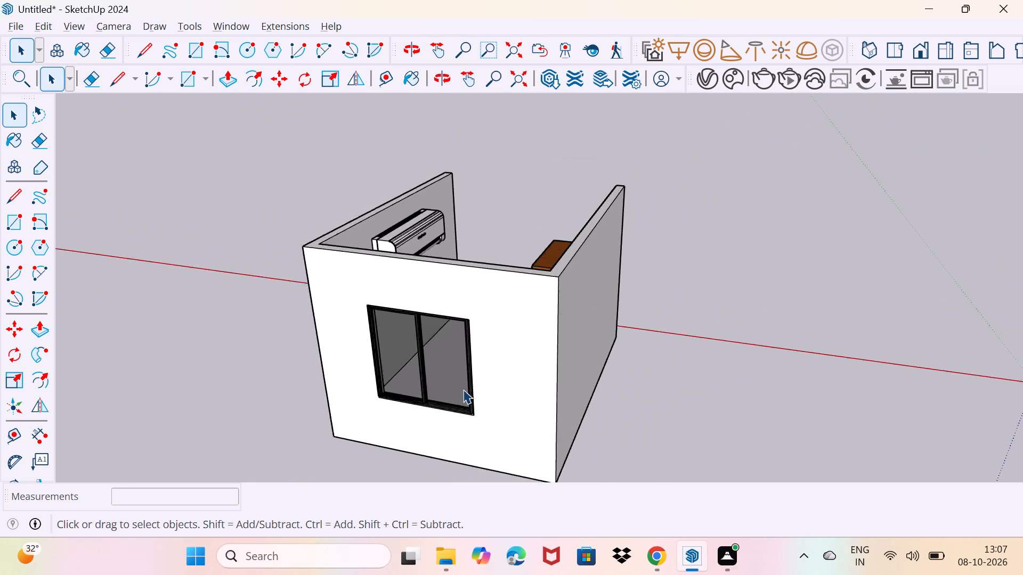
scroll(463, 389, down, 1)
middle_drag(607, 314, 195, 370)
scroll(653, 303, up, 2)
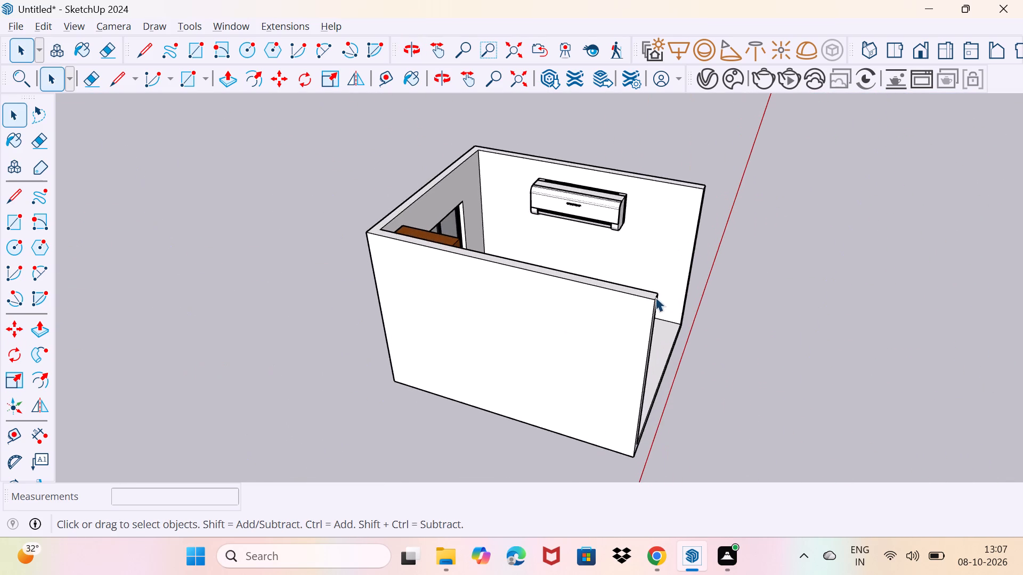
middle_drag(655, 297, 340, 275)
scroll(541, 258, up, 6)
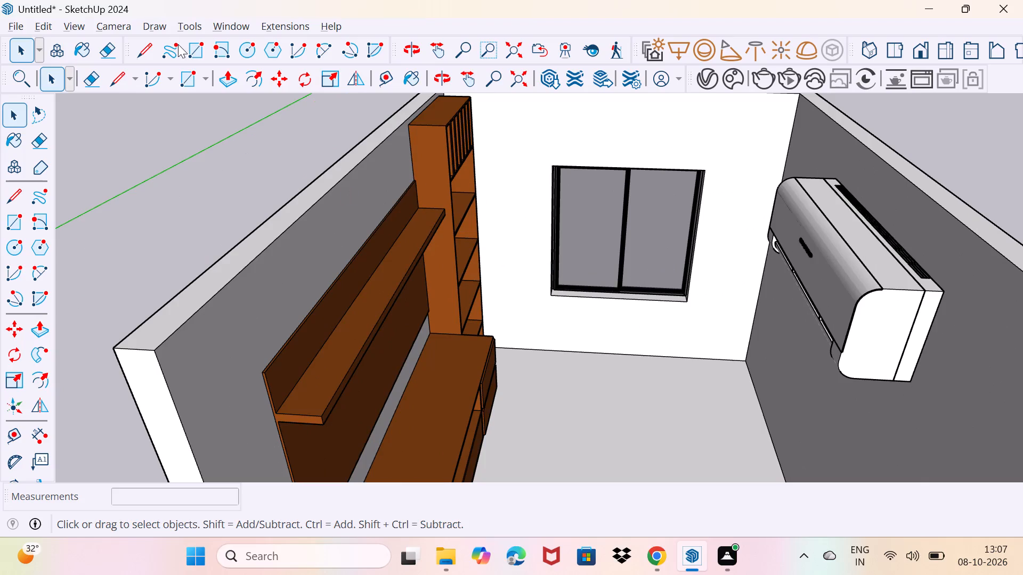
Import the SALA (2) living room model from the Downloads folder.
click(19, 27)
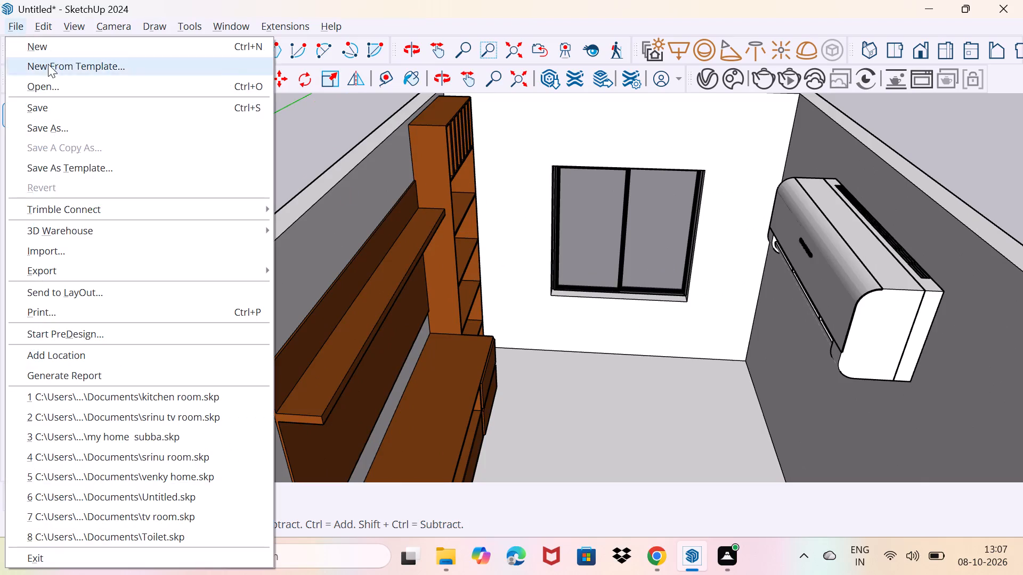
click(76, 248)
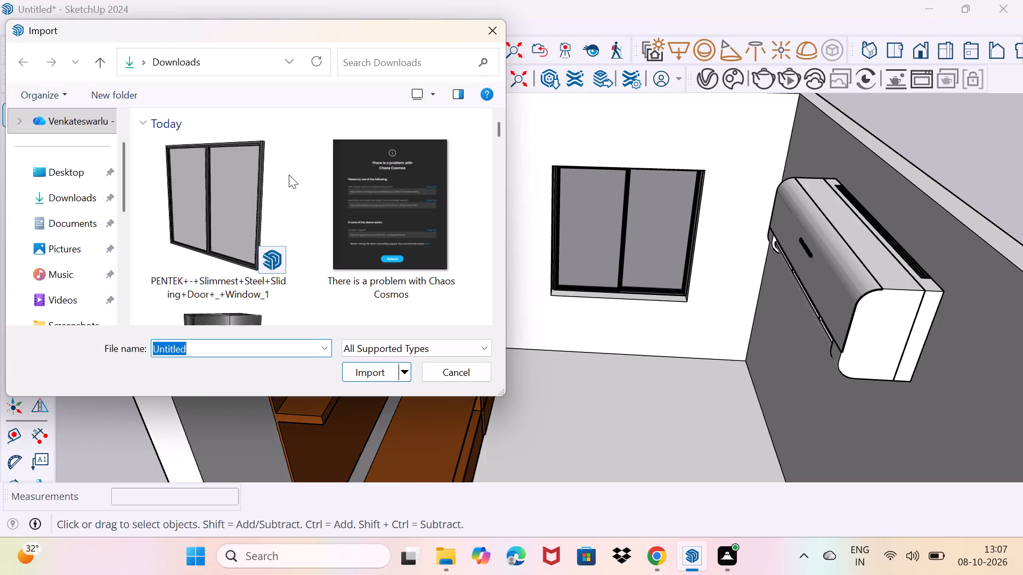
scroll(249, 193, down, 12)
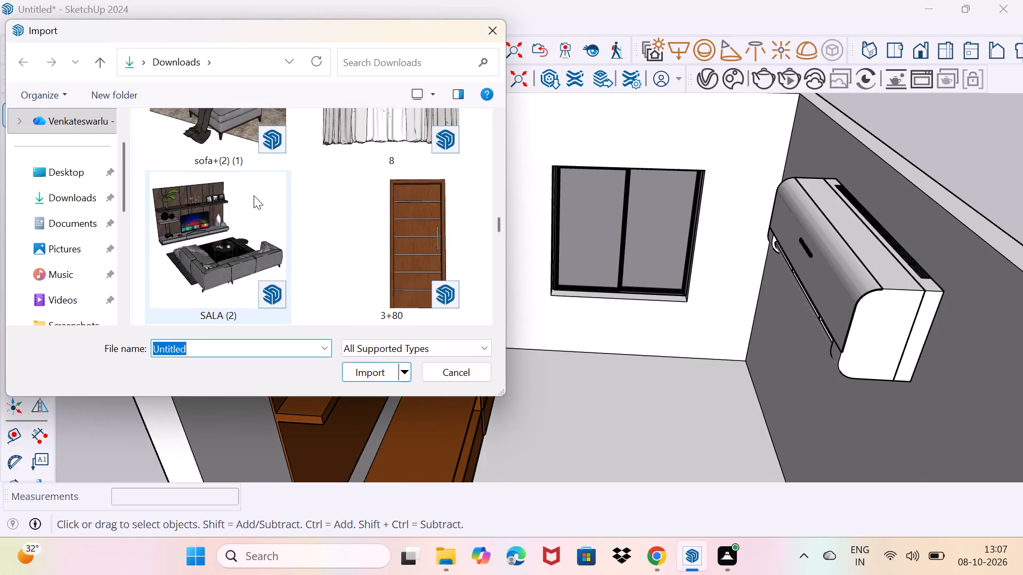
scroll(254, 195, down, 4)
scroll(254, 195, up, 4)
scroll(254, 195, down, 2)
scroll(254, 195, up, 2)
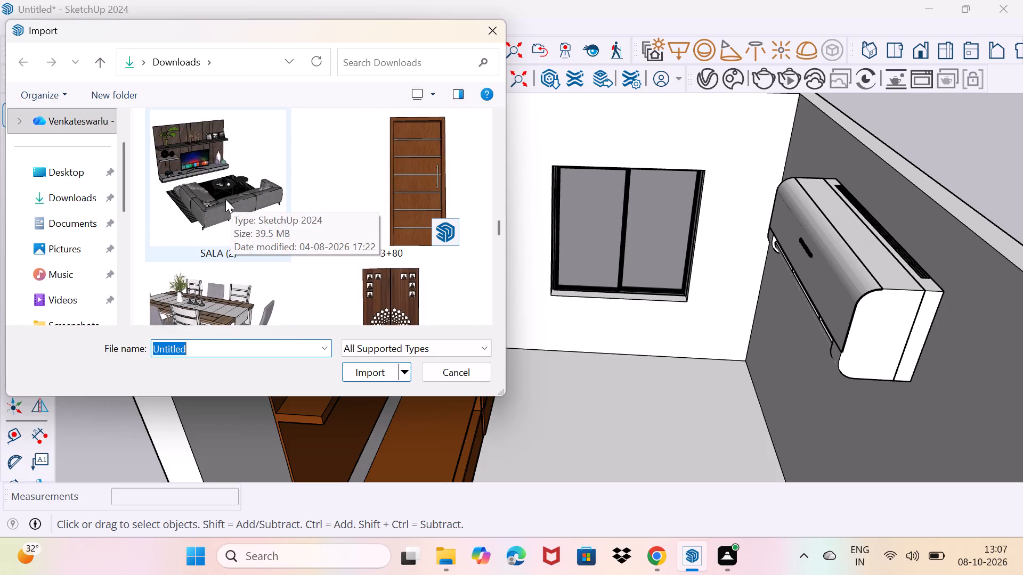
scroll(237, 188, up, 2)
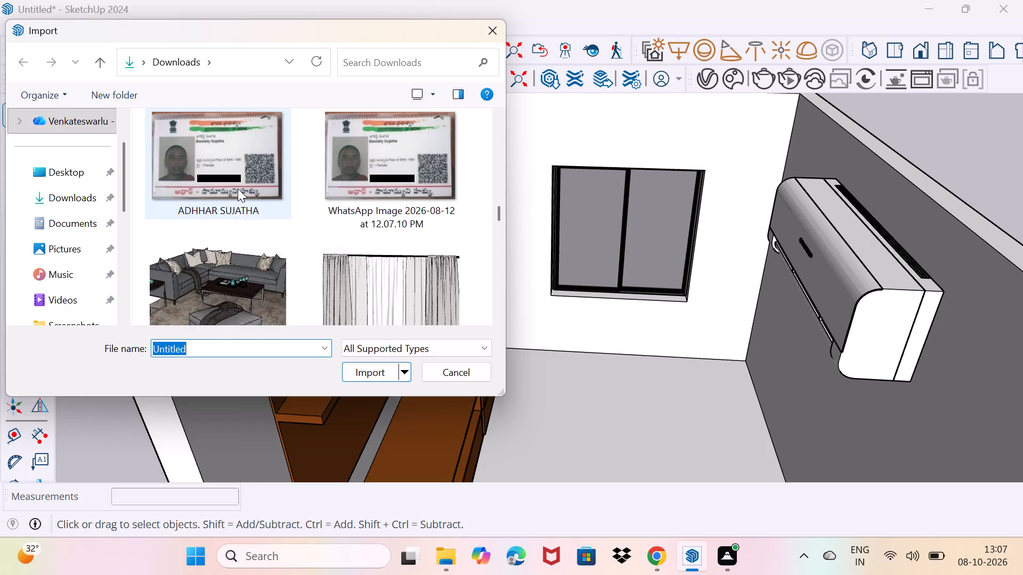
scroll(288, 192, up, 8)
scroll(288, 192, down, 1)
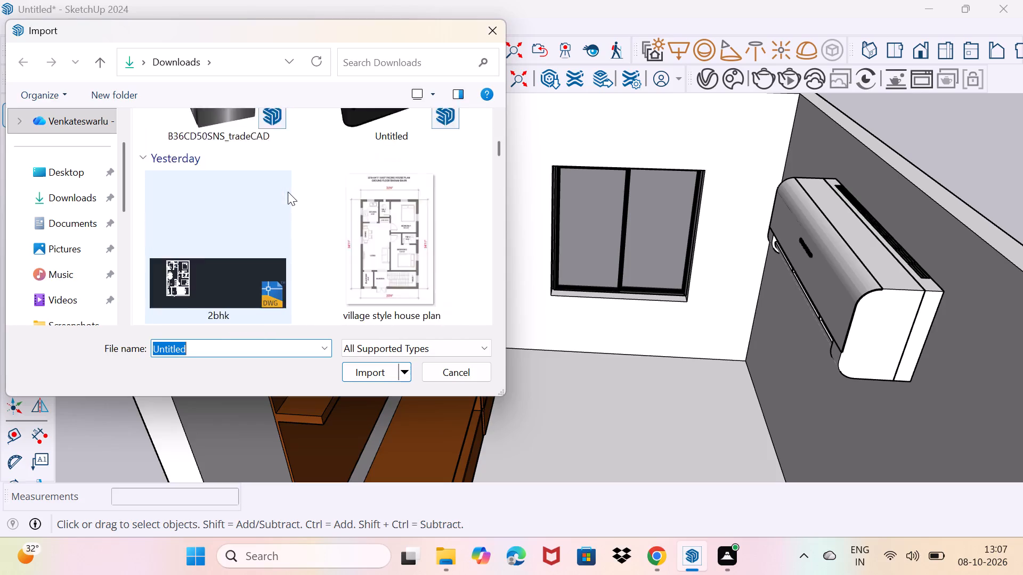
scroll(288, 192, down, 1)
scroll(288, 192, up, 3)
scroll(288, 192, down, 1)
scroll(288, 192, up, 2)
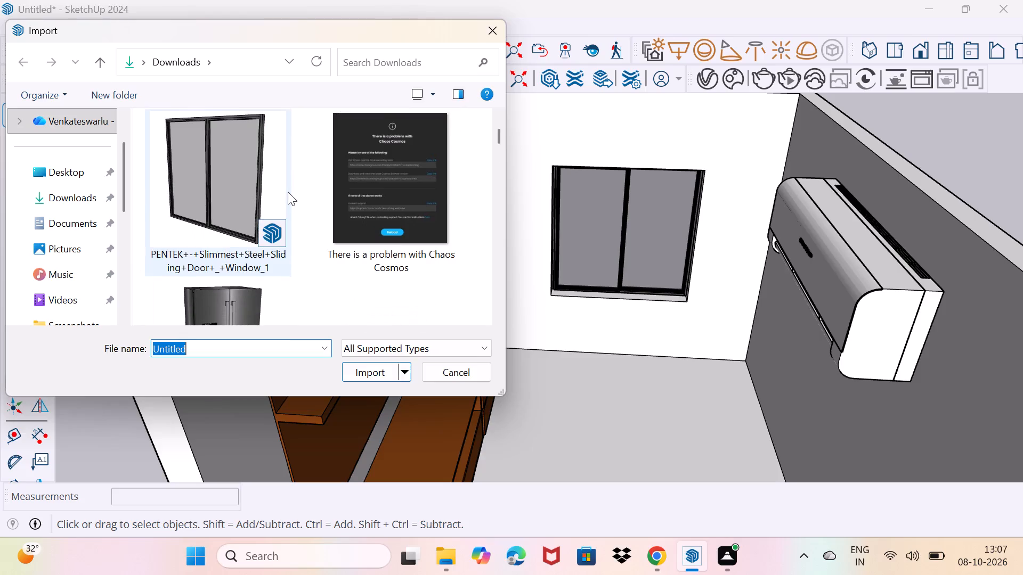
scroll(288, 192, up, 4)
scroll(288, 192, down, 3)
scroll(288, 192, up, 3)
scroll(288, 192, down, 8)
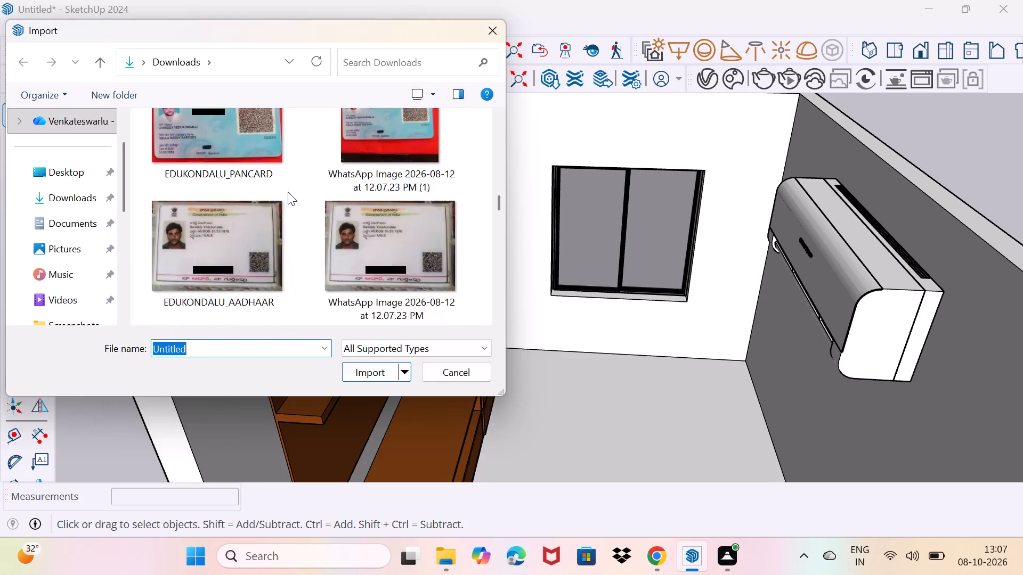
scroll(288, 192, down, 4)
scroll(288, 192, up, 3)
scroll(288, 192, down, 3)
scroll(288, 192, up, 2)
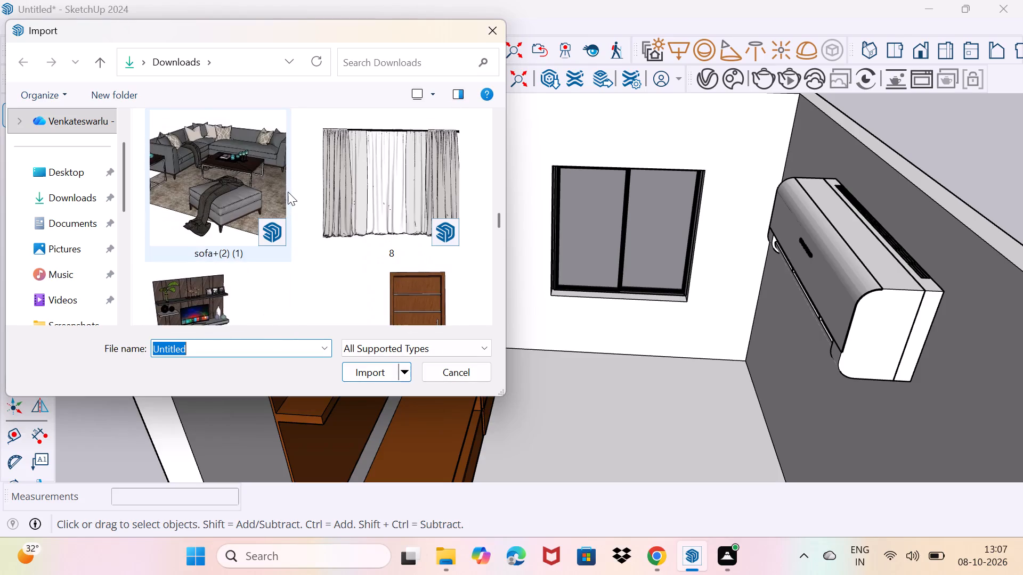
scroll(288, 192, up, 3)
scroll(288, 192, down, 4)
scroll(288, 192, up, 1)
scroll(265, 198, down, 3)
scroll(265, 198, up, 2)
scroll(265, 198, down, 3)
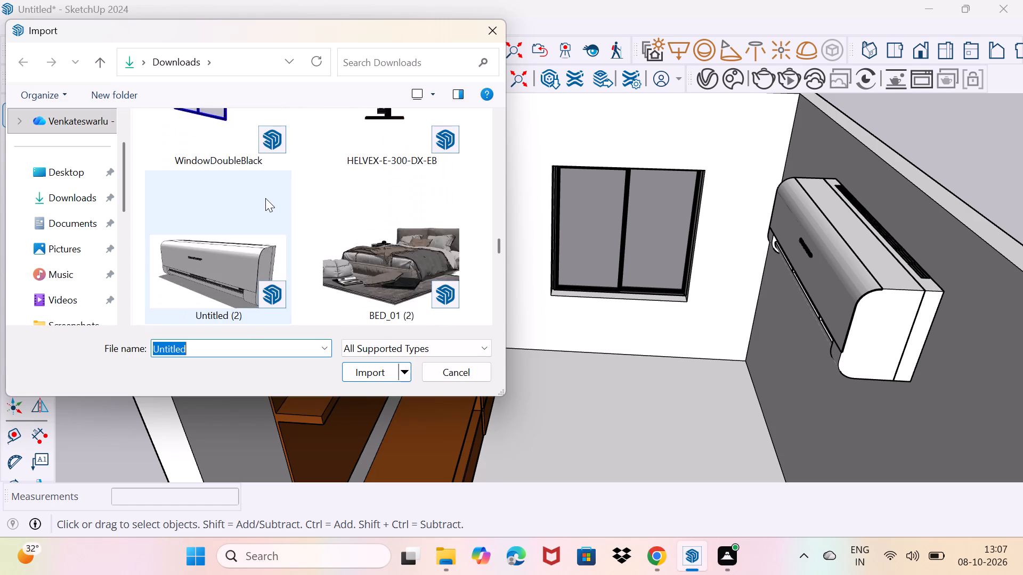
scroll(265, 198, up, 3)
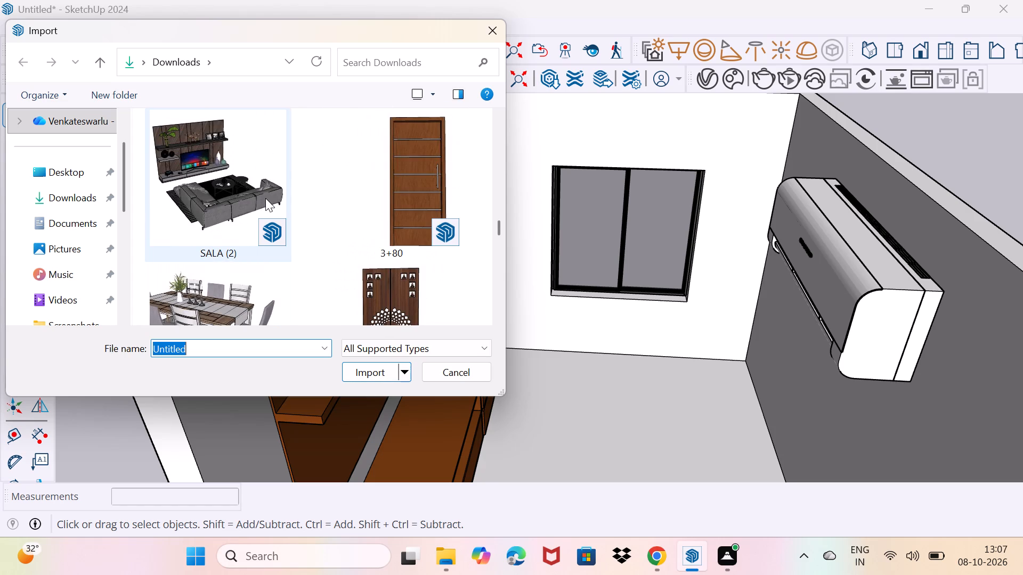
click(231, 207)
click(369, 365)
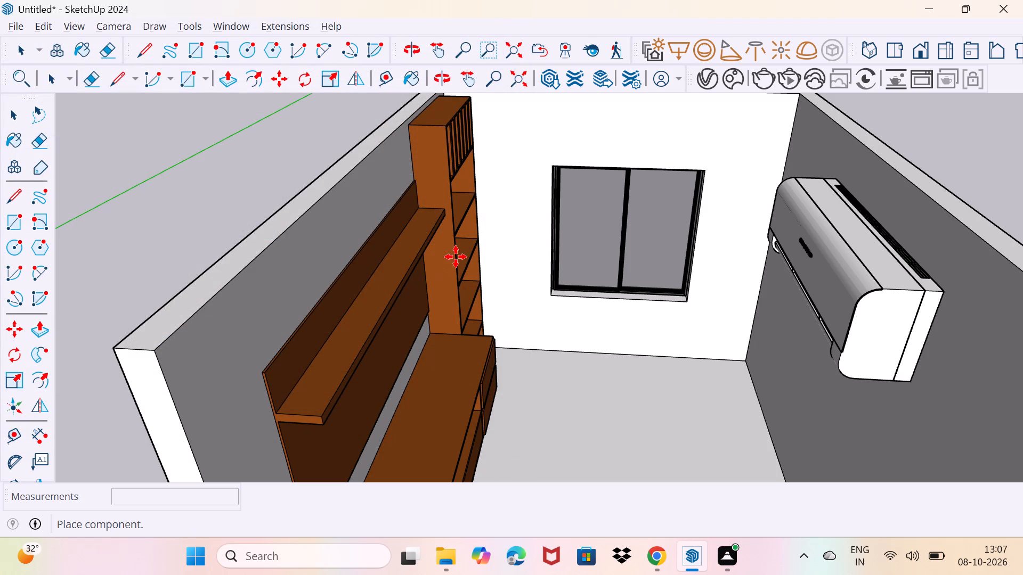
Place the imported living room set in the open space outside the room, beyond the window wall.
scroll(226, 227, down, 3)
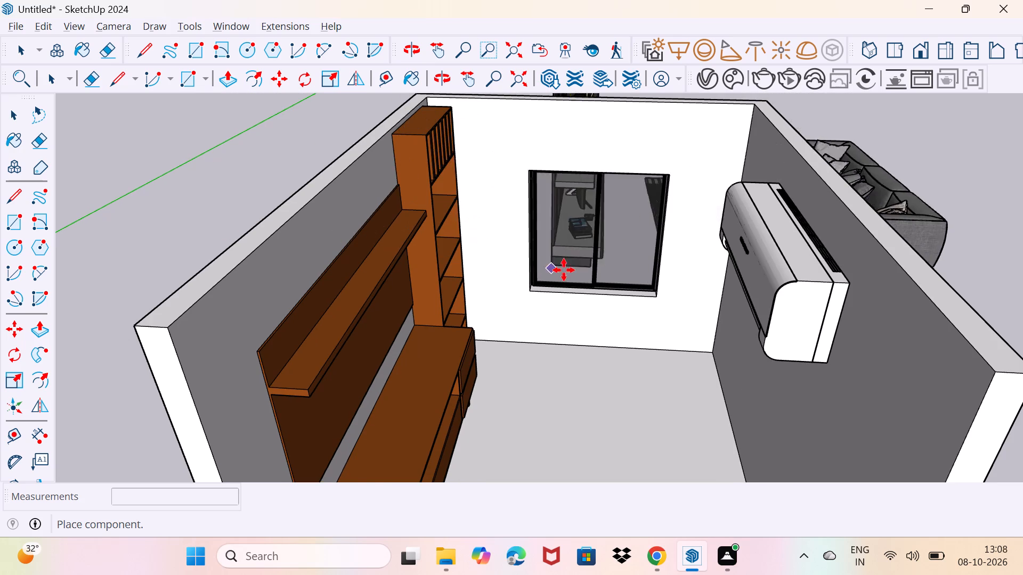
scroll(567, 271, down, 2)
middle_drag(815, 286, 659, 289)
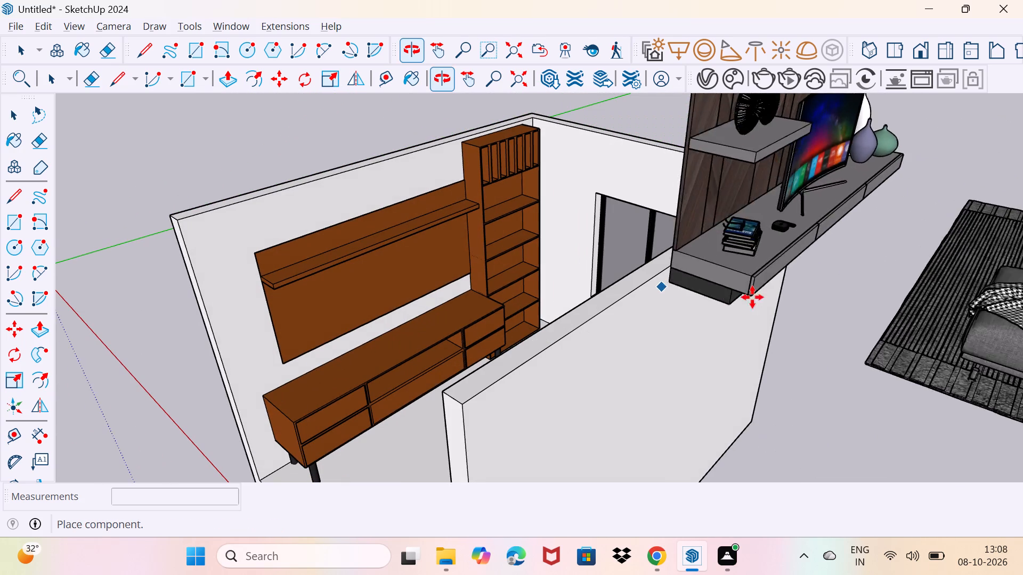
shift+middle_drag(856, 295, 593, 239)
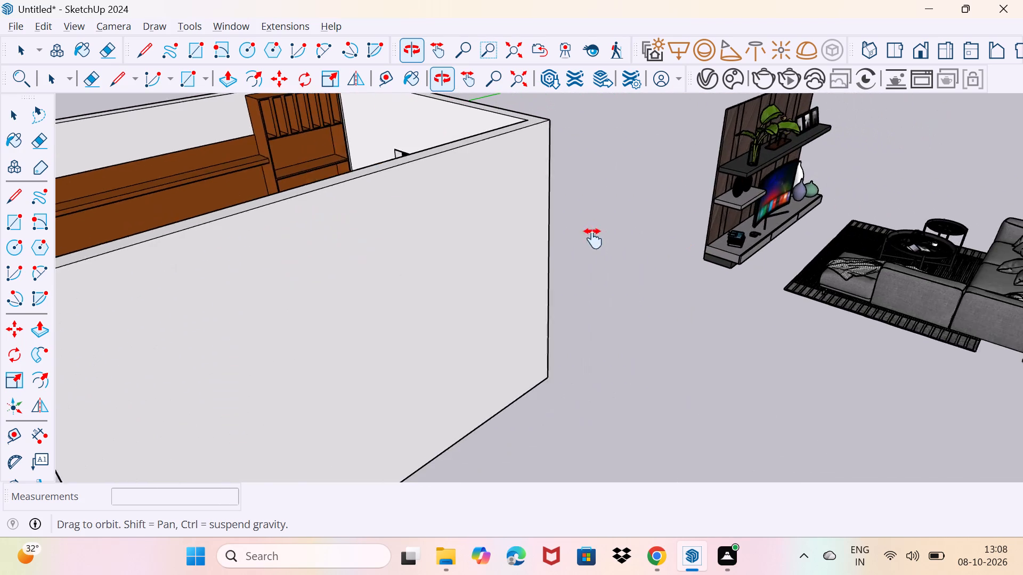
shift+middle_drag(593, 239, 514, 261)
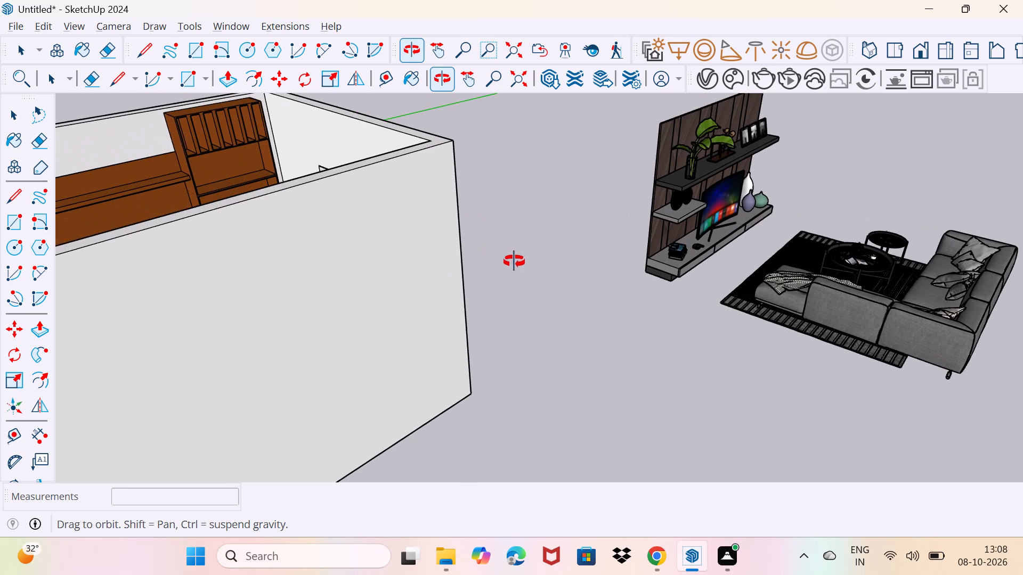
shift+middle_drag(514, 261, 525, 289)
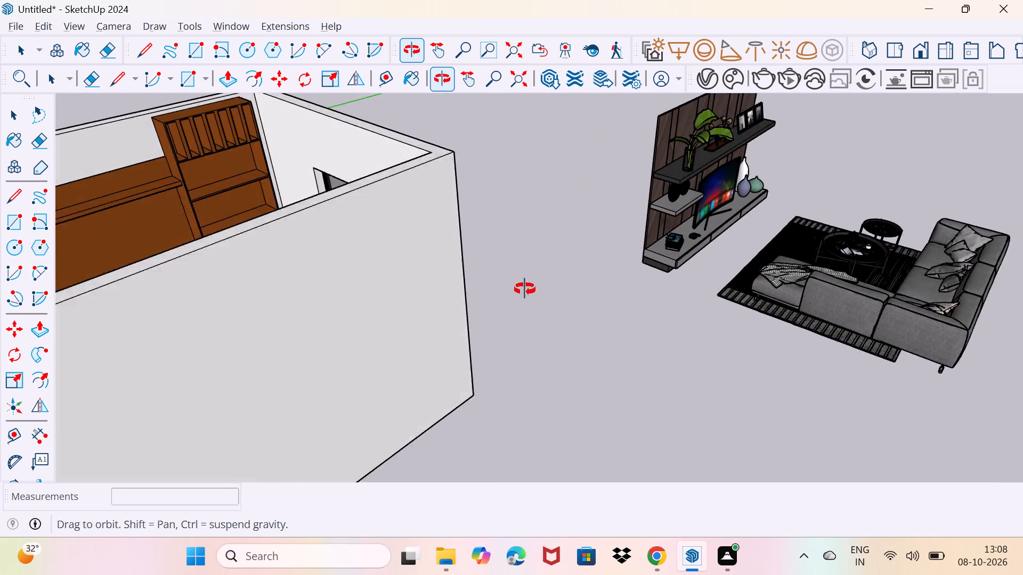
shift+middle_drag(525, 289, 559, 291)
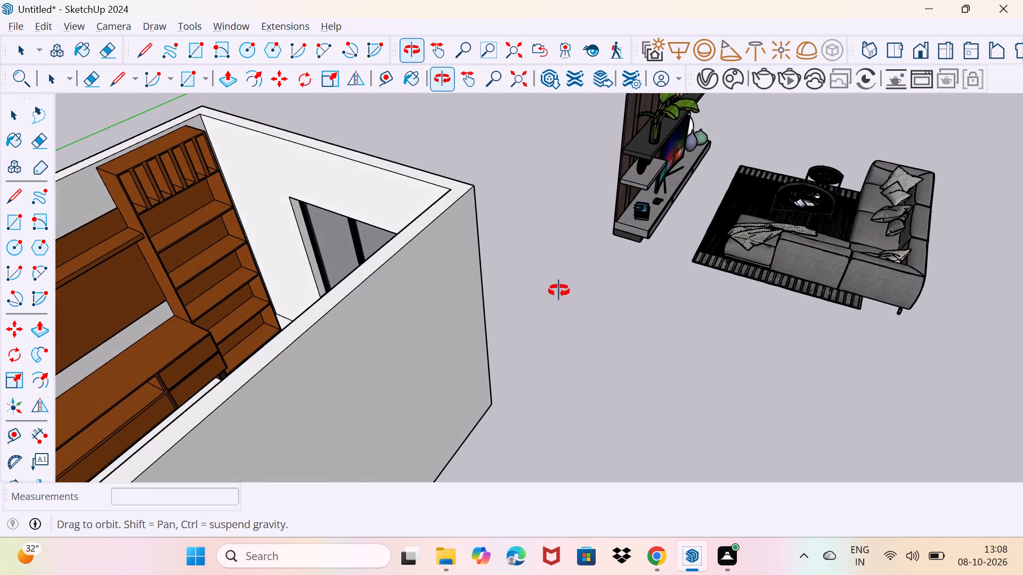
shift+middle_drag(559, 291, 537, 267)
click(673, 256)
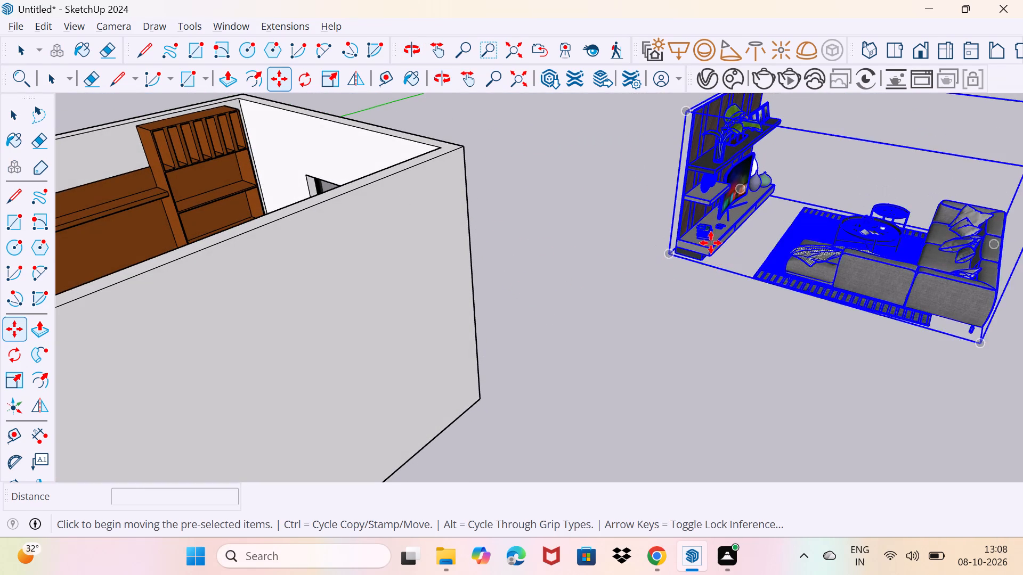
Open the imported living room set for editing, down to its TV wall unit group with the shelf decorations.
scroll(711, 235, up, 3)
key(space)
drag(727, 392, 738, 358)
middle_drag(750, 286, 605, 307)
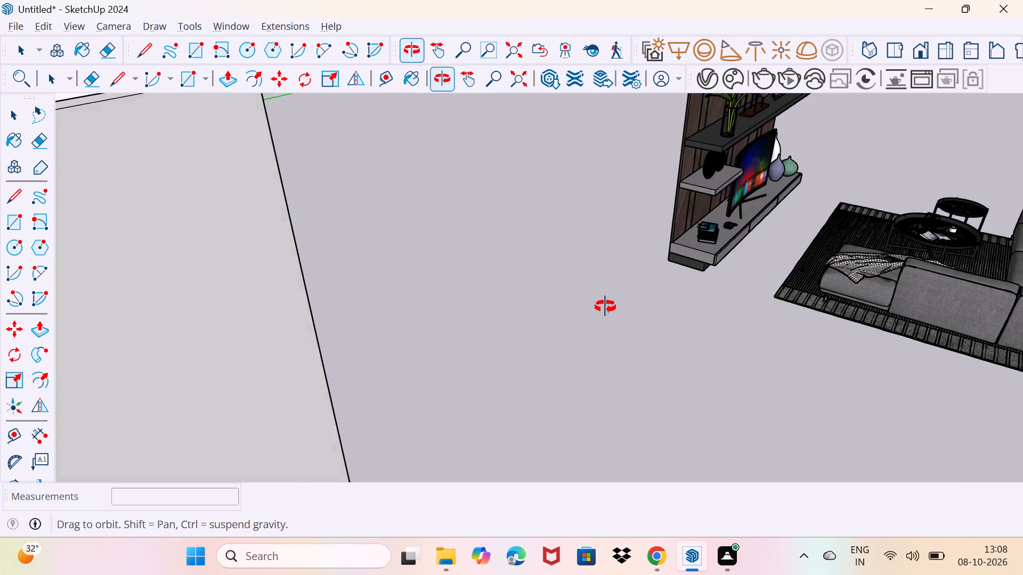
middle_drag(605, 307, 670, 349)
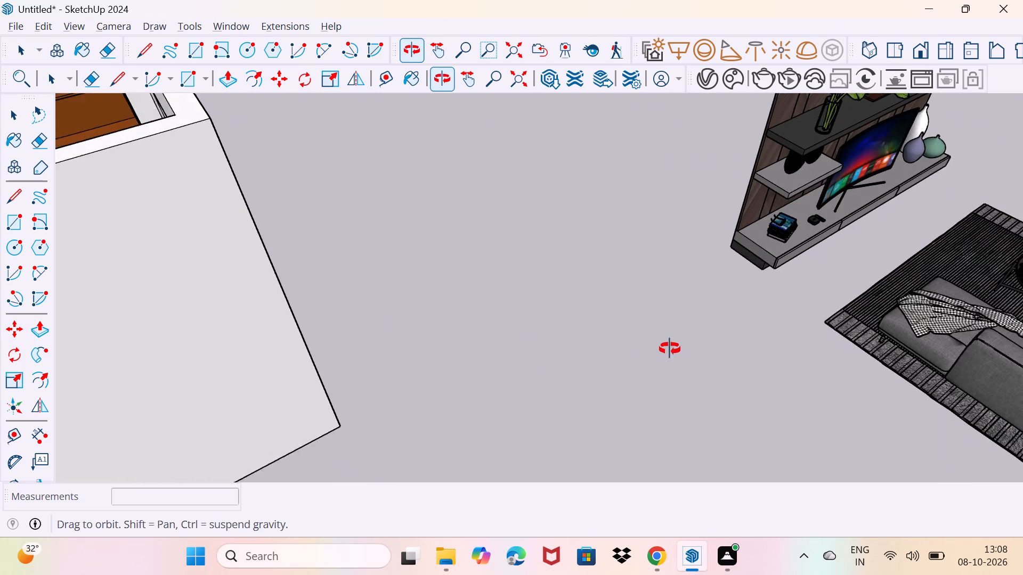
middle_drag(670, 349, 684, 338)
scroll(750, 217, up, 2)
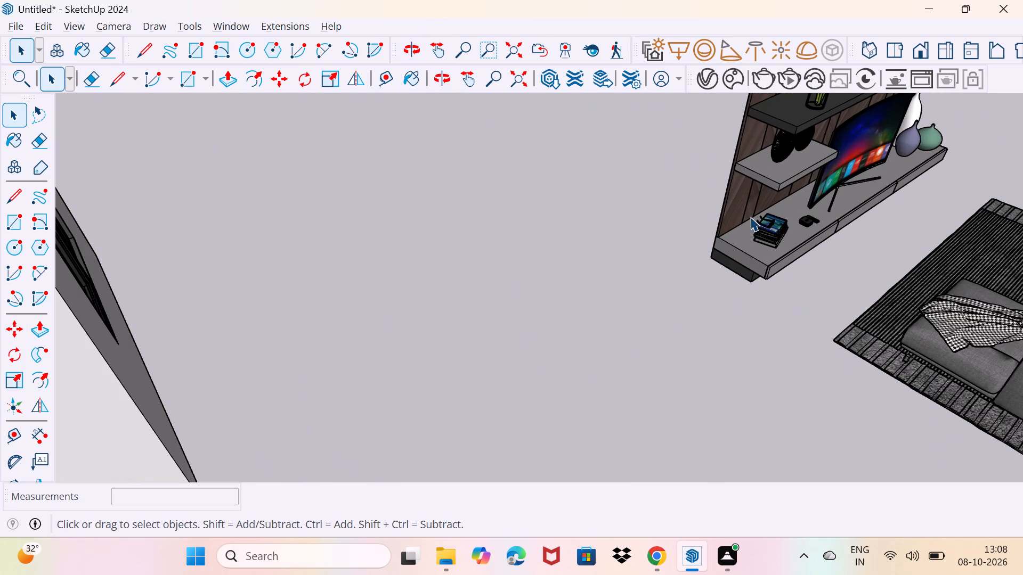
middle_drag(845, 242, 730, 332)
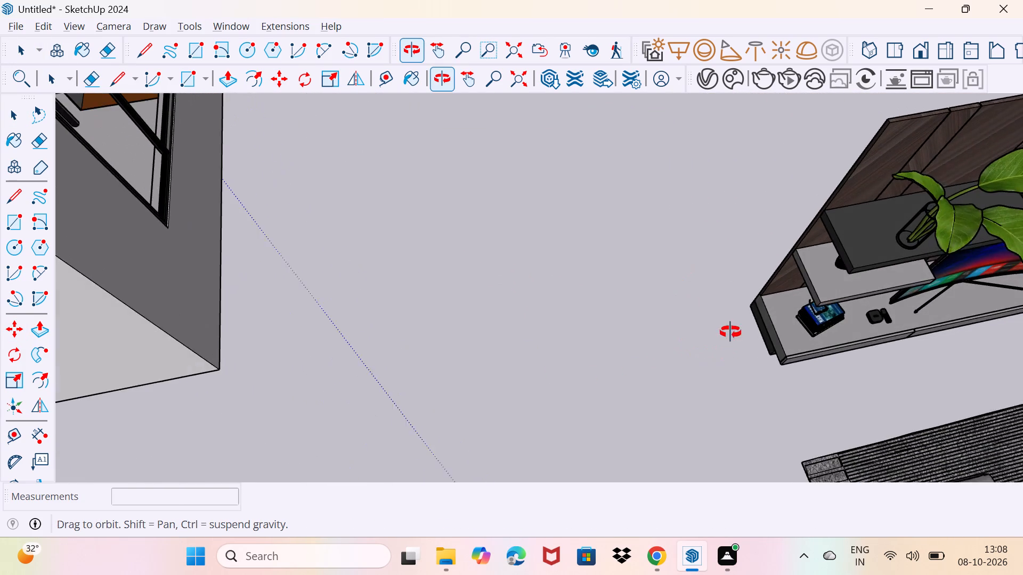
middle_drag(730, 332, 725, 326)
middle_drag(881, 292, 591, 299)
click(591, 235)
double_click(591, 232)
click(591, 232)
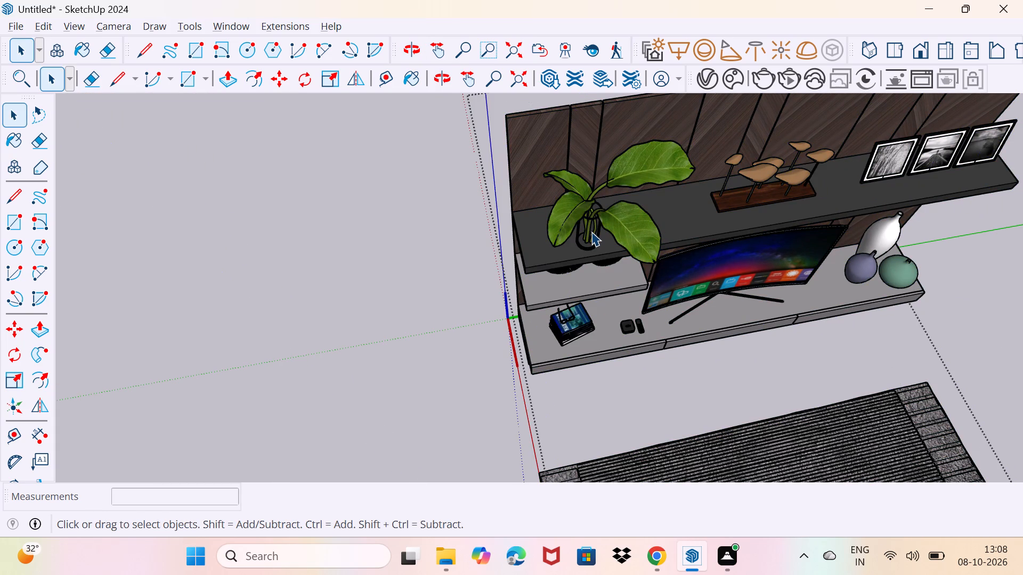
double_click(591, 232)
Move the leafy plant from the imported TV unit's shelf about 31' 1" into the room, above the wall shelf.
click(591, 232)
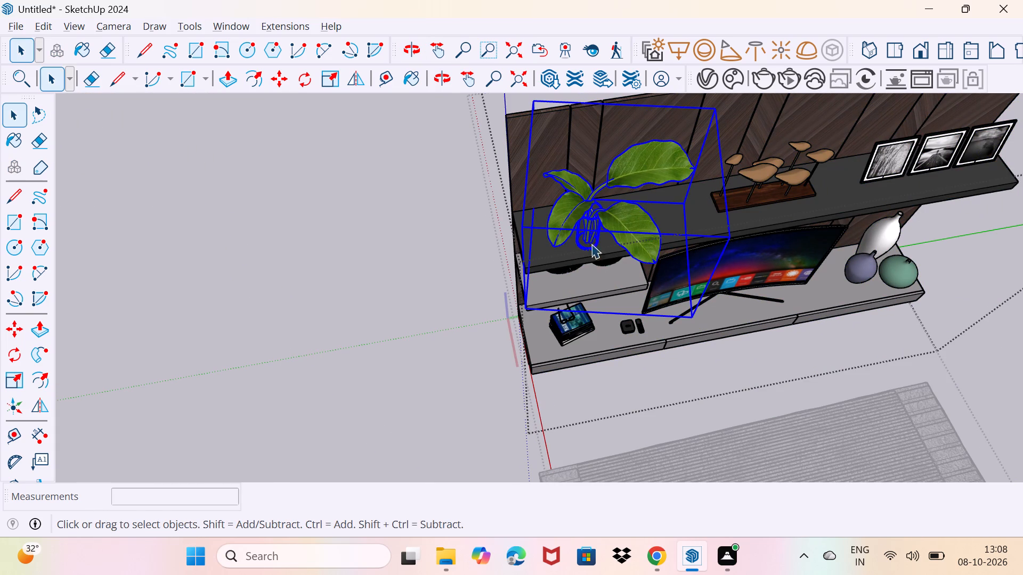
key(m)
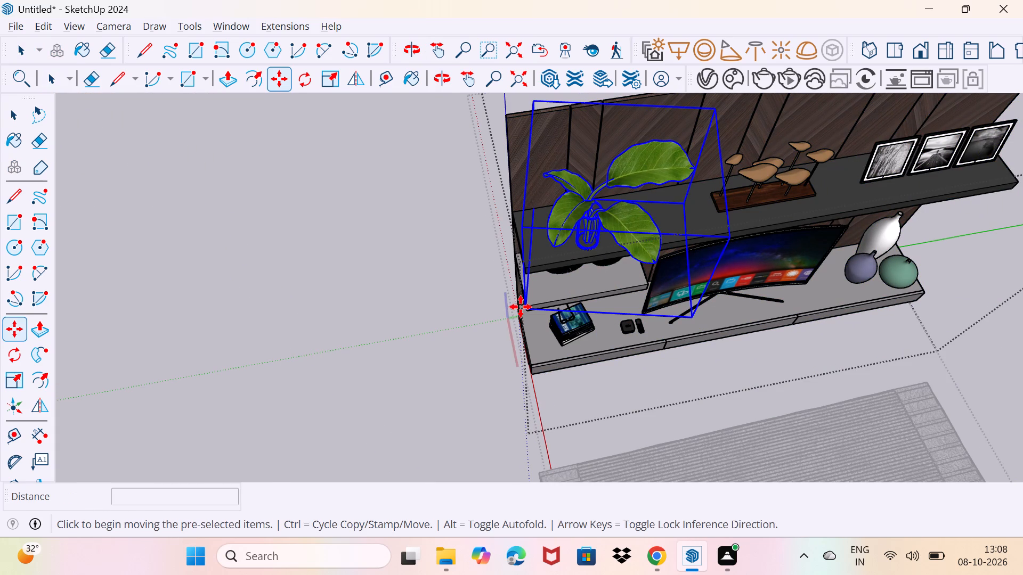
click(521, 307)
scroll(274, 314, down, 3)
middle_drag(275, 313, 423, 323)
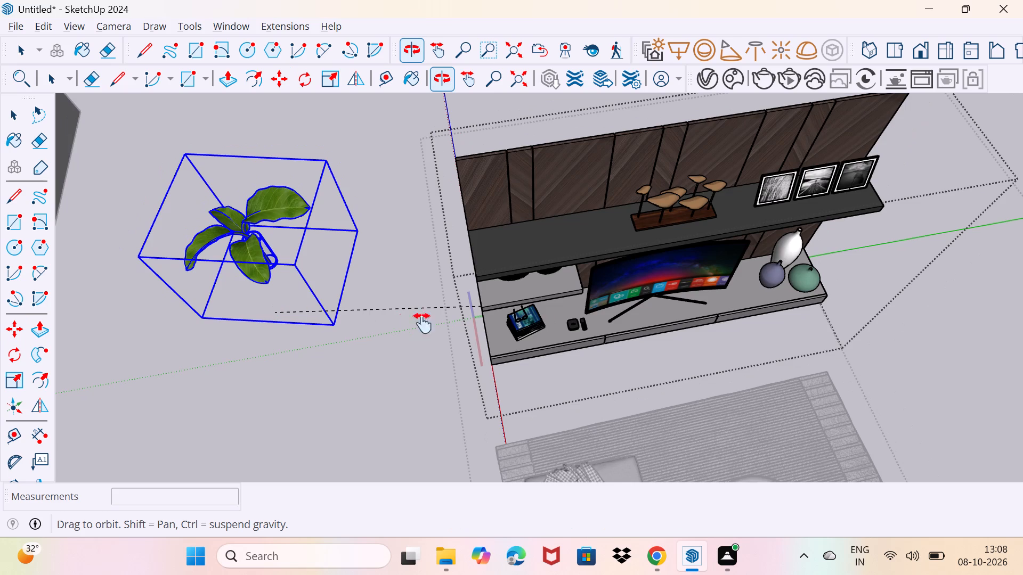
middle_drag(423, 323, 643, 342)
shift+middle_drag(533, 329, 979, 340)
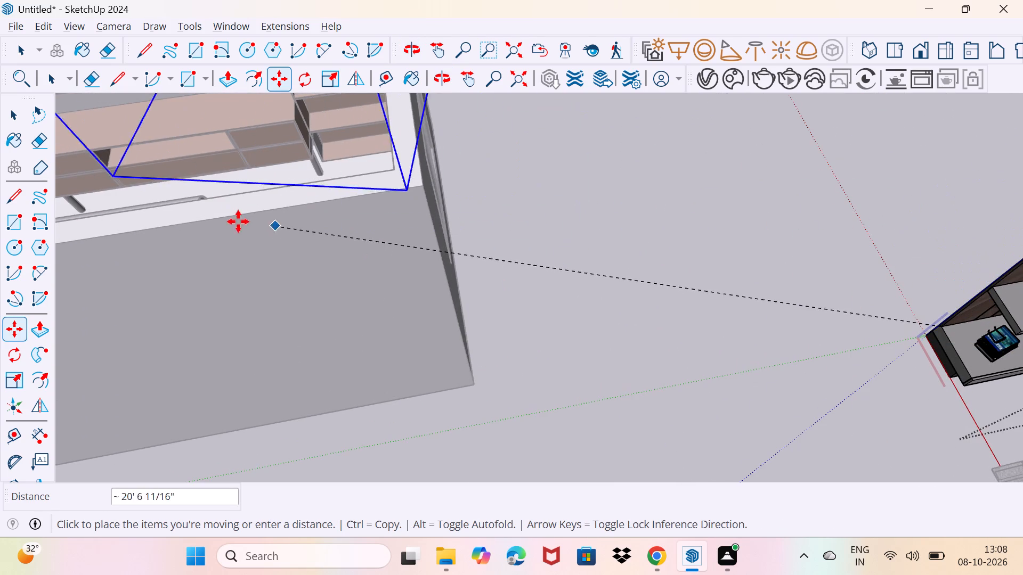
shift+middle_drag(254, 233, 755, 453)
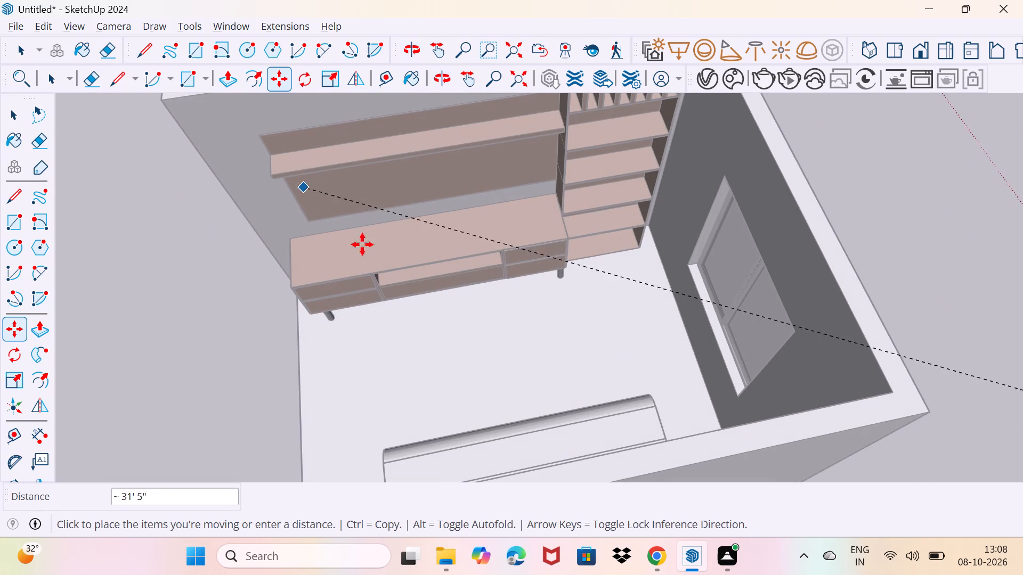
scroll(308, 259, down, 4)
scroll(306, 234, up, 4)
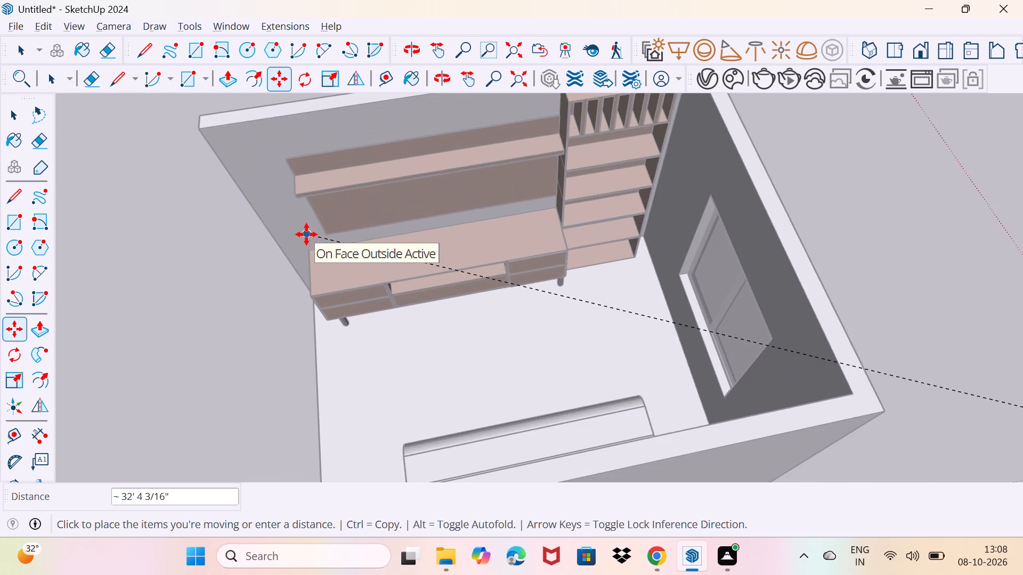
scroll(306, 234, up, 3)
scroll(370, 348, down, 1)
middle_drag(445, 308, 672, 338)
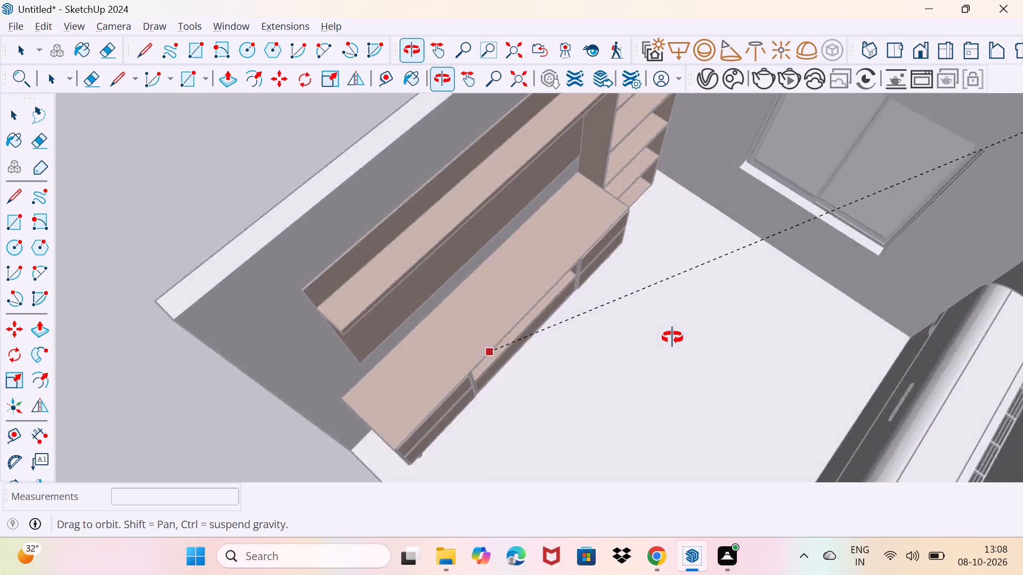
middle_drag(672, 338, 789, 359)
scroll(491, 304, down, 4)
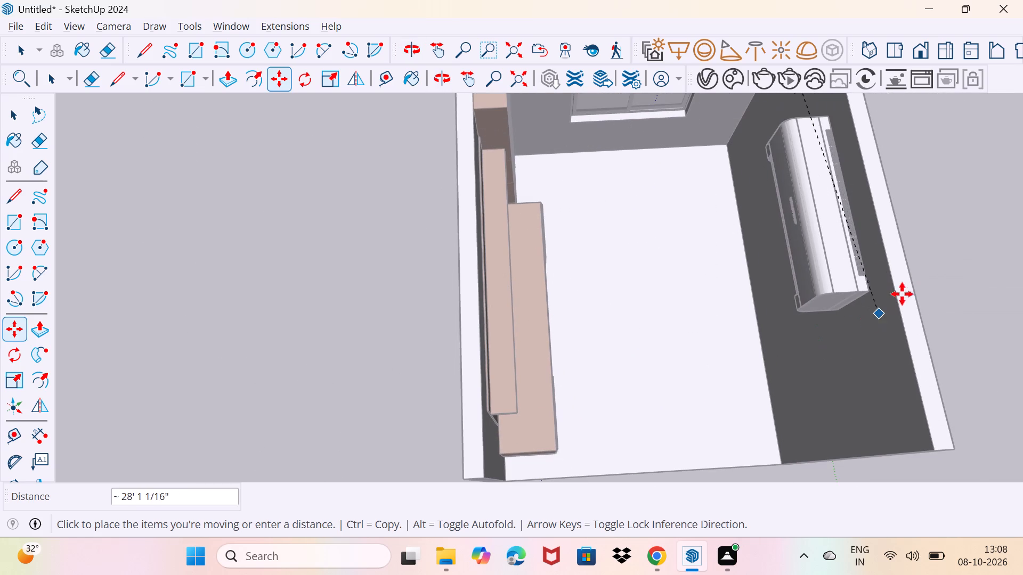
scroll(944, 243, down, 11)
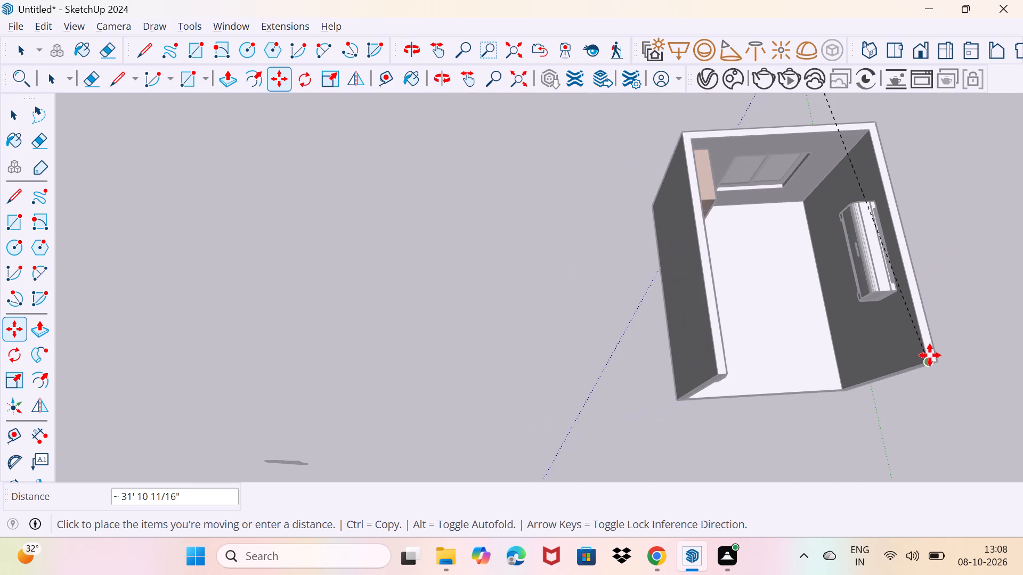
scroll(666, 194, down, 8)
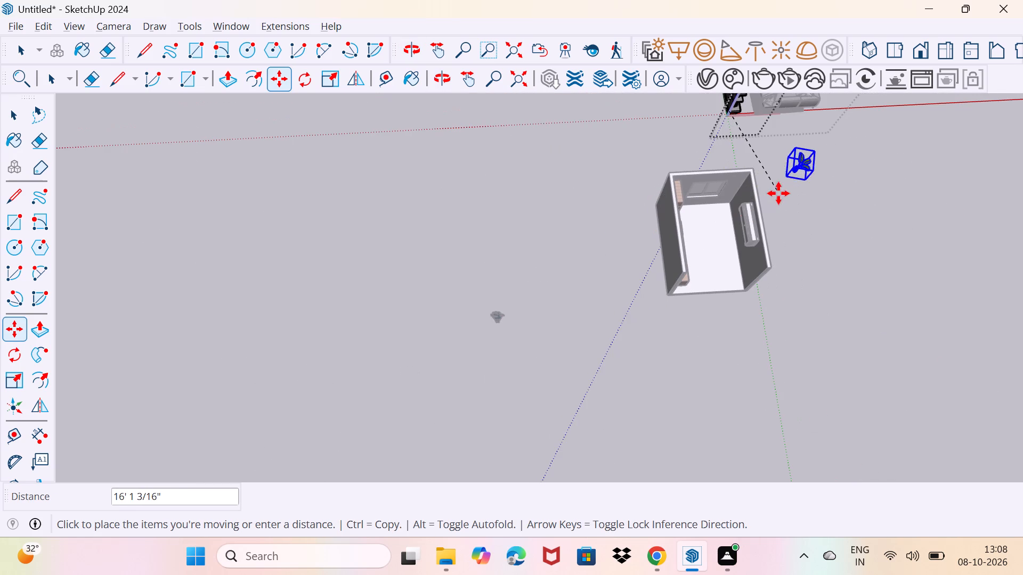
middle_drag(691, 278, 437, 143)
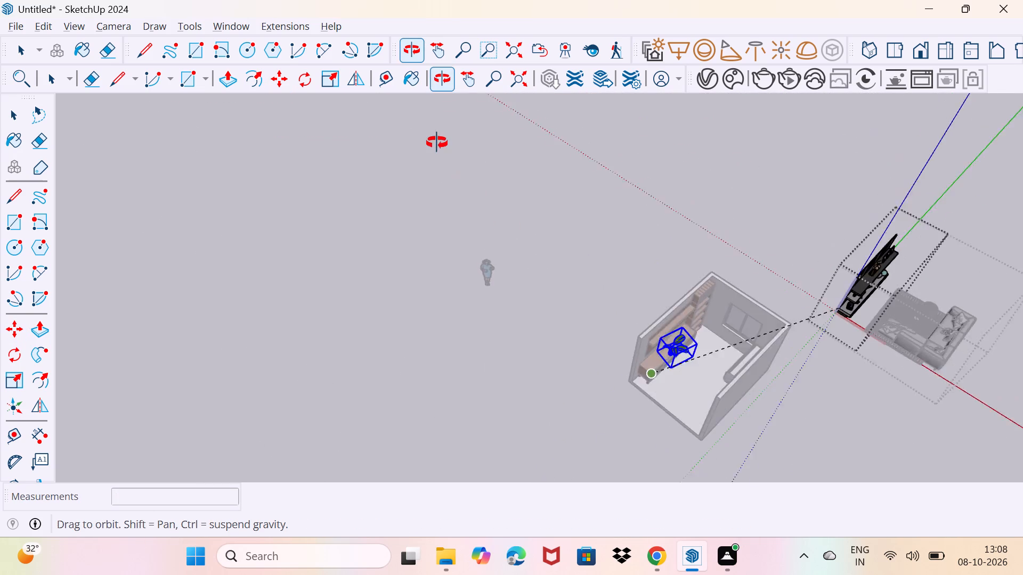
middle_drag(437, 143, 436, 142)
scroll(631, 350, up, 9)
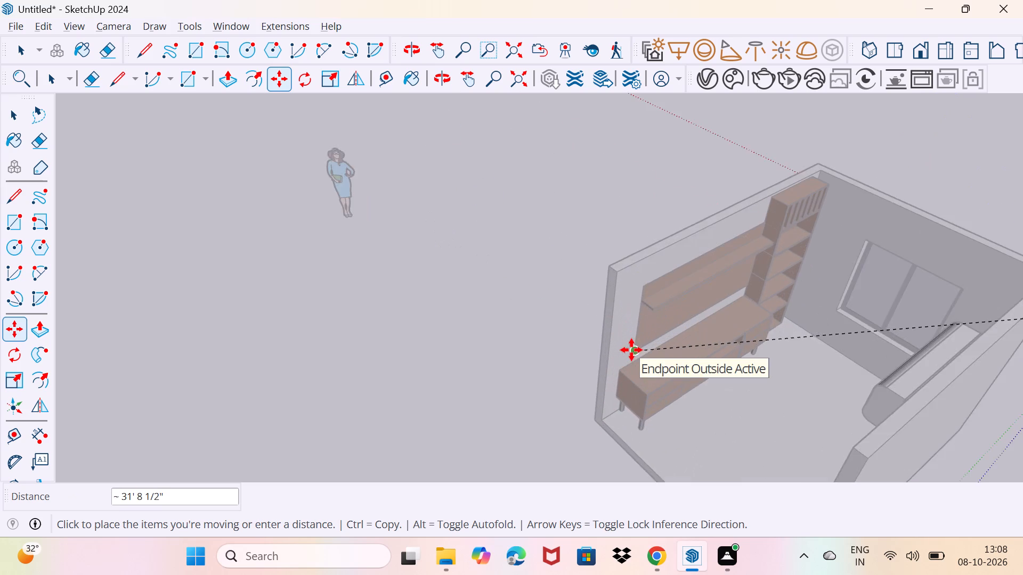
scroll(631, 350, up, 3)
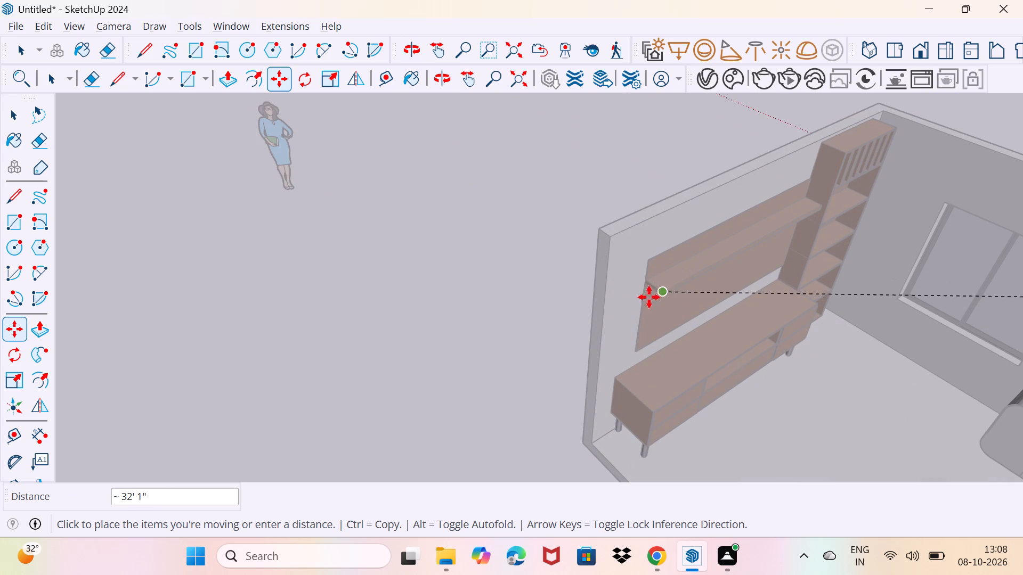
click(673, 266)
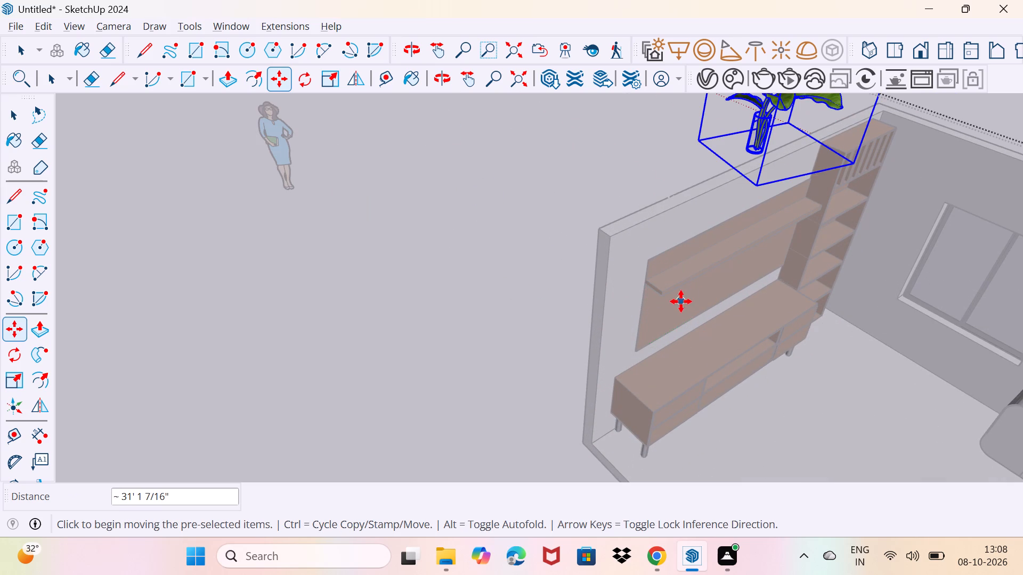
Move the plant closer to the wall shelf's free end in two moves of about 3' 2" and 3' 4".
drag(759, 185, 711, 273)
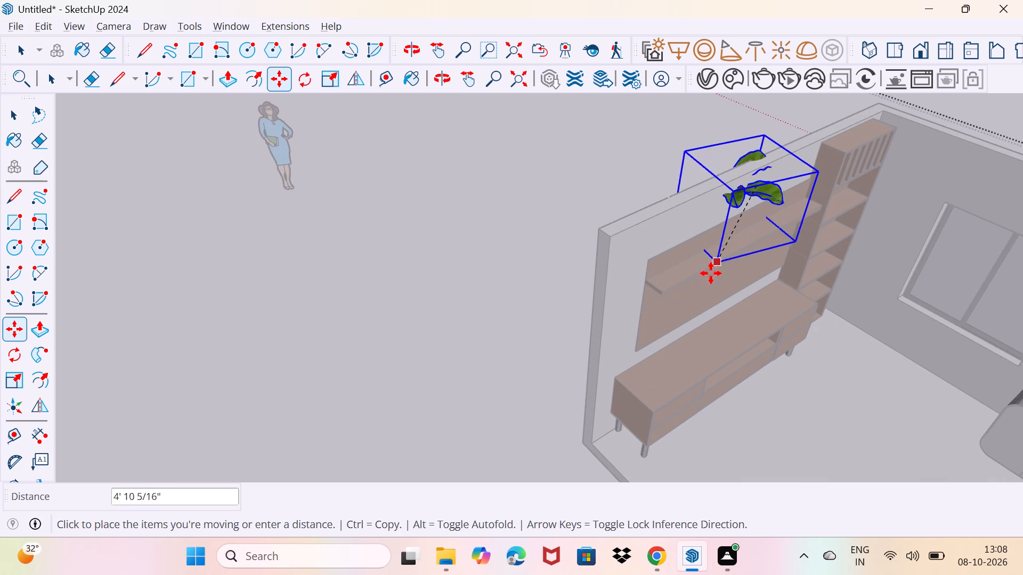
drag(711, 273, 741, 279)
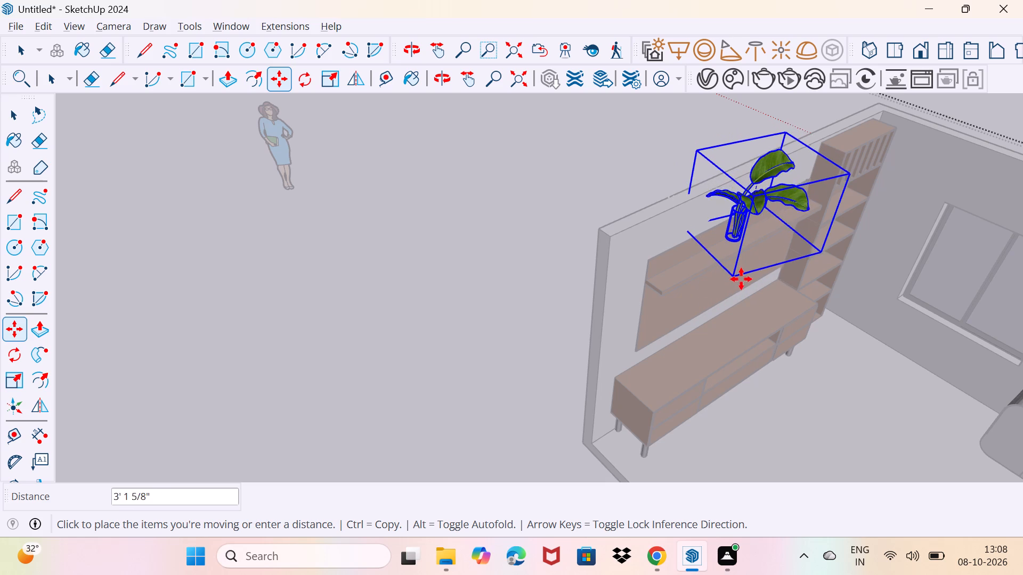
drag(741, 279, 737, 280)
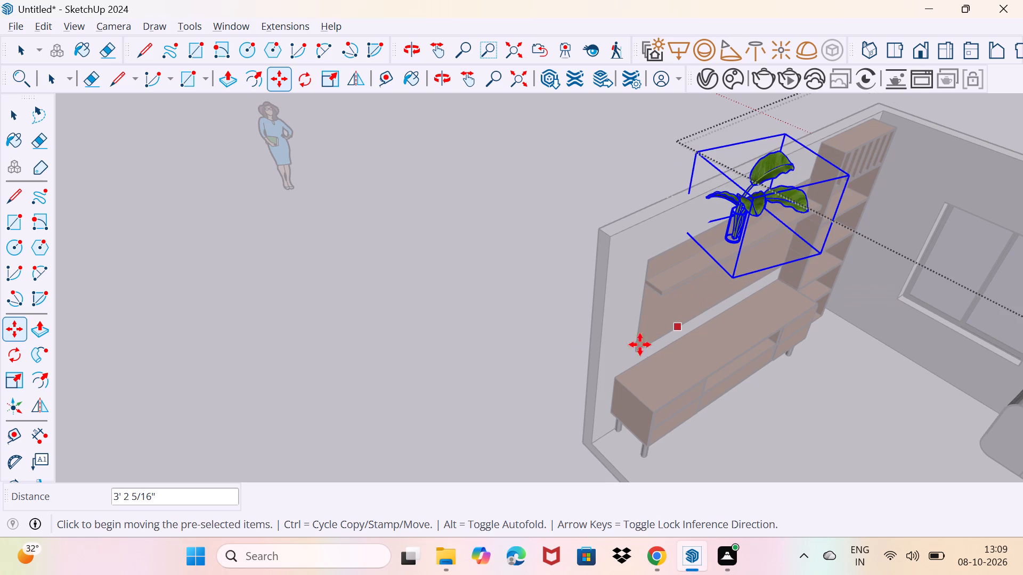
drag(594, 342, 594, 328)
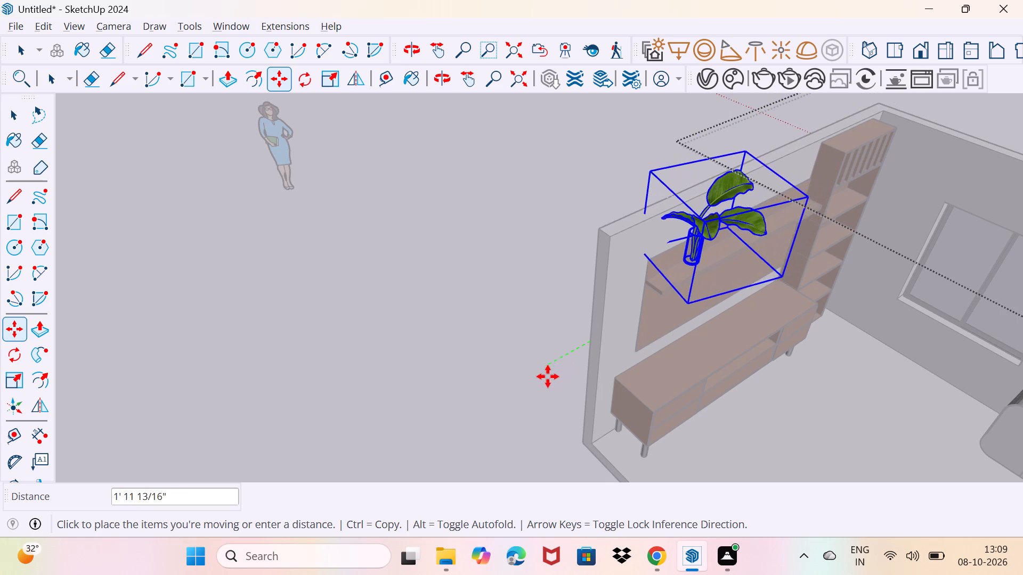
click(522, 395)
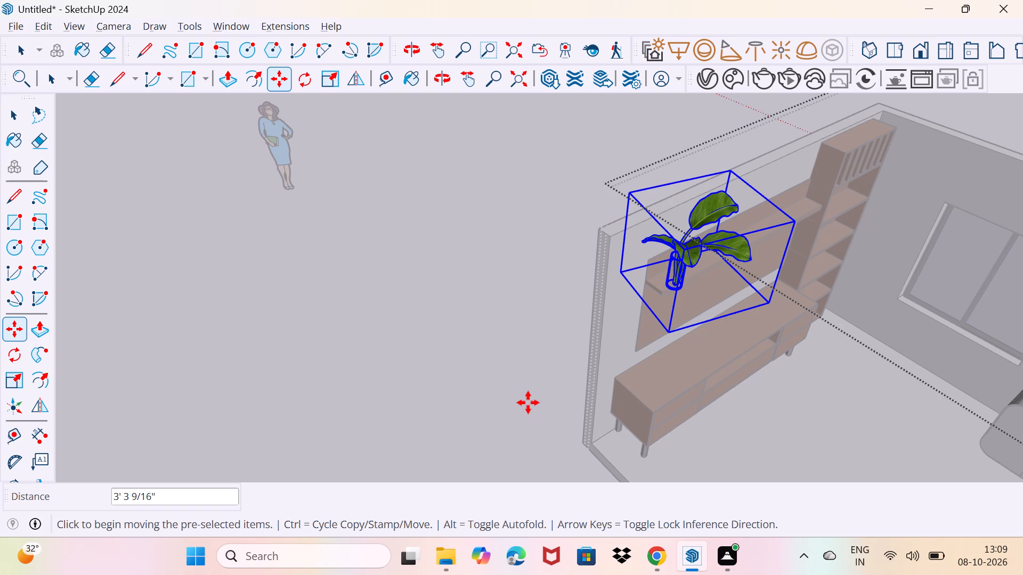
Leave the nested group editing of the living room set and return to the full model.
key(space)
drag(502, 409, 523, 396)
drag(514, 392, 520, 380)
drag(497, 385, 511, 352)
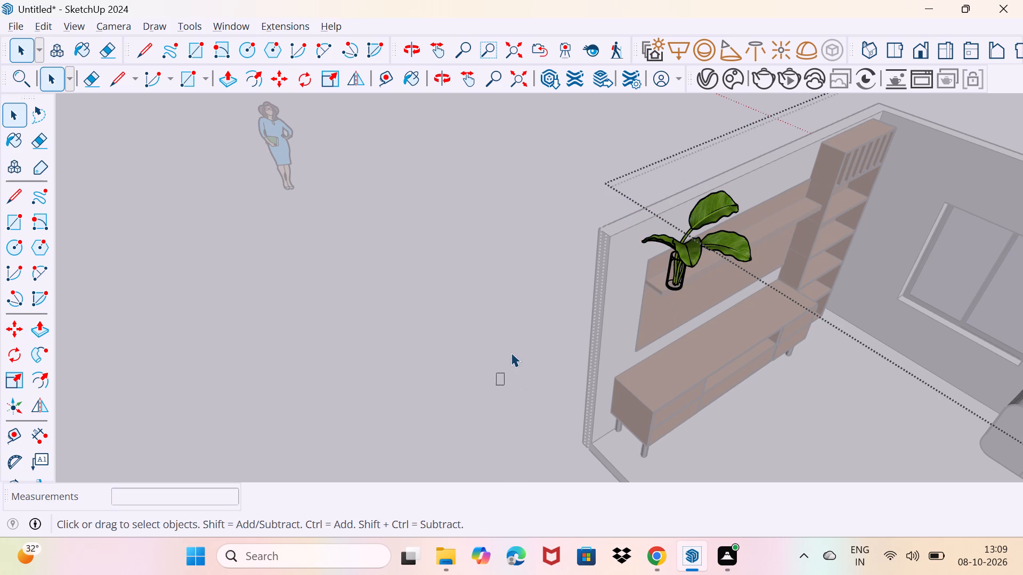
drag(511, 352, 510, 358)
double_click(506, 360)
drag(505, 360, 516, 328)
drag(500, 335, 502, 319)
double_click(498, 320)
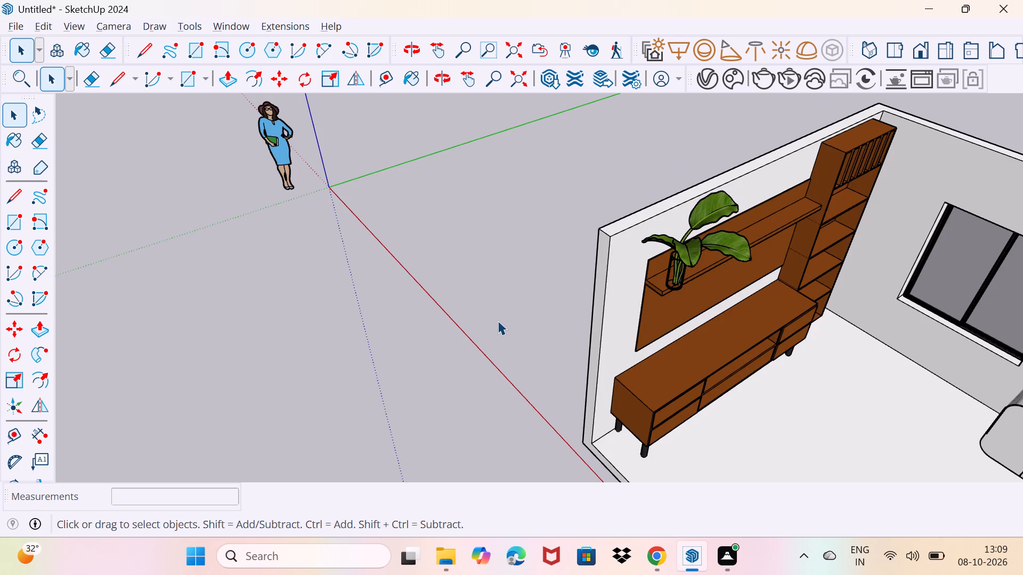
Open the imported living room component, explode the nested group that contains the plant, and return to the full model.
middle_drag(505, 344, 559, 273)
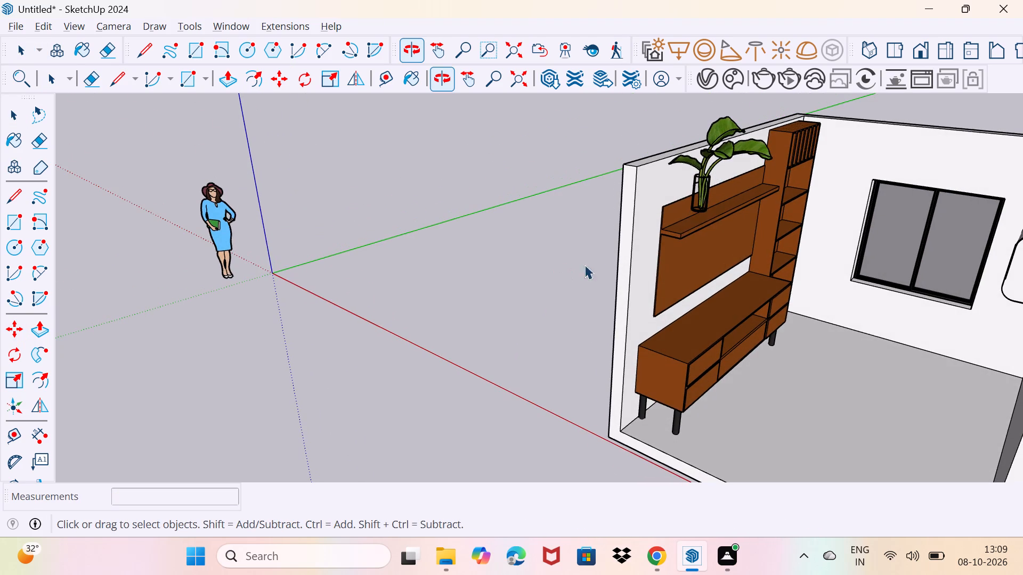
click(699, 198)
scroll(699, 212, up, 13)
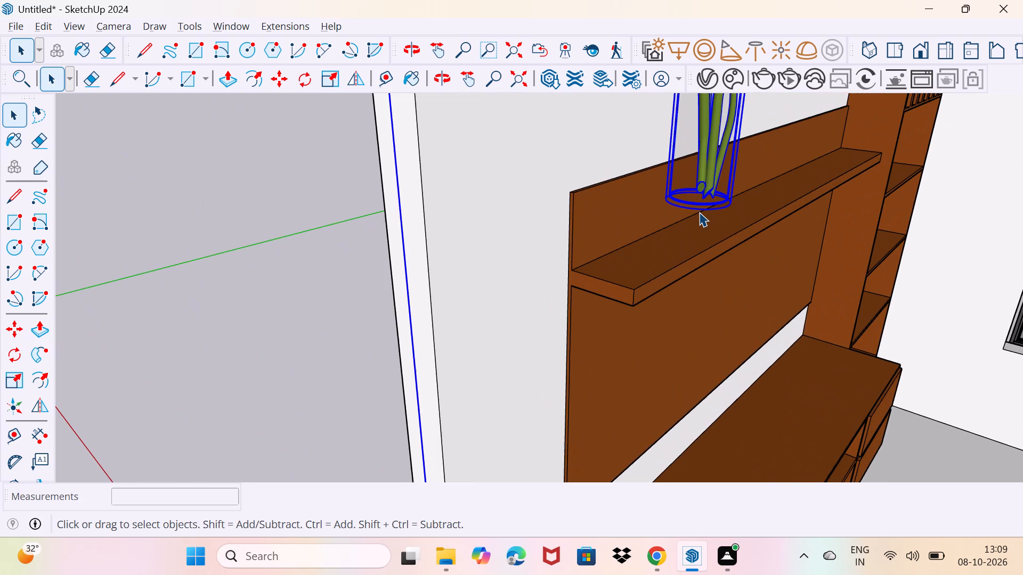
right_click(697, 192)
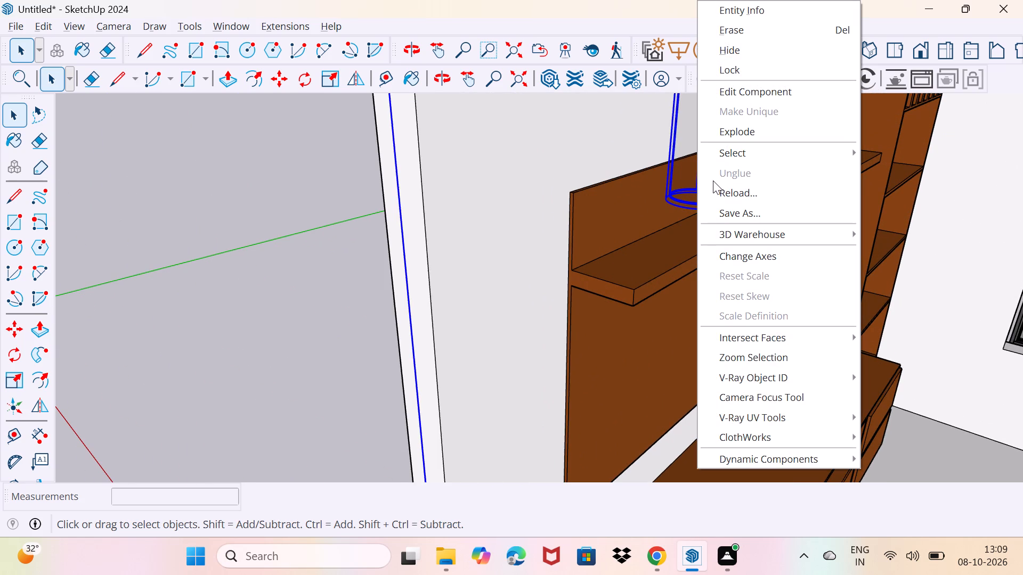
double_click(676, 190)
double_click(676, 198)
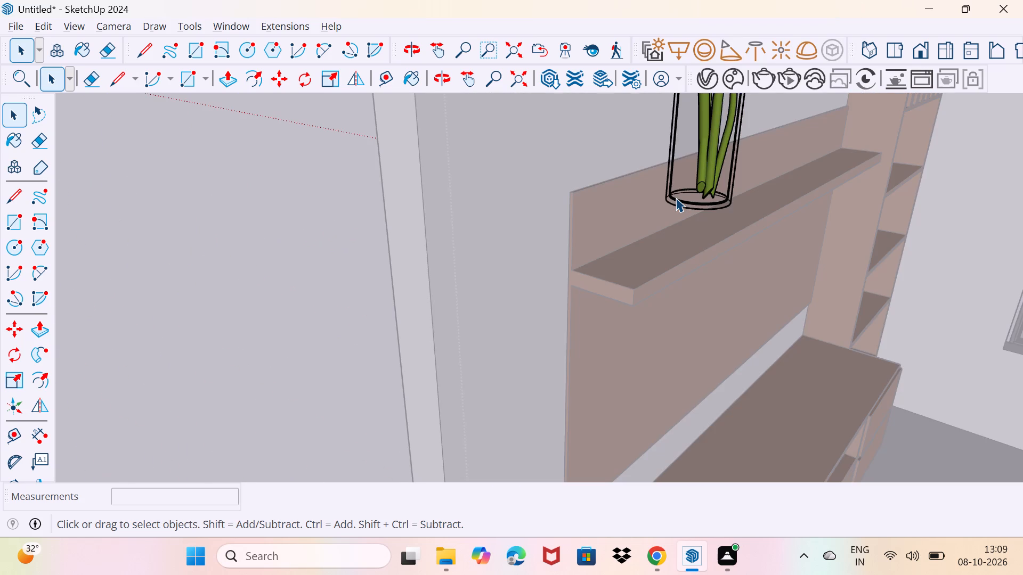
click(676, 198)
right_click(676, 198)
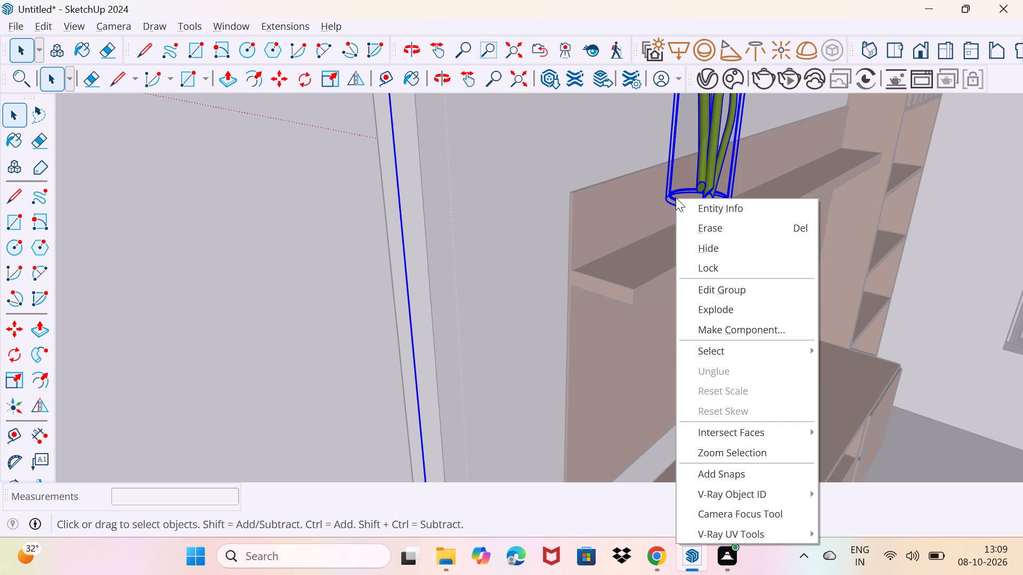
click(703, 308)
scroll(691, 218, down, 2)
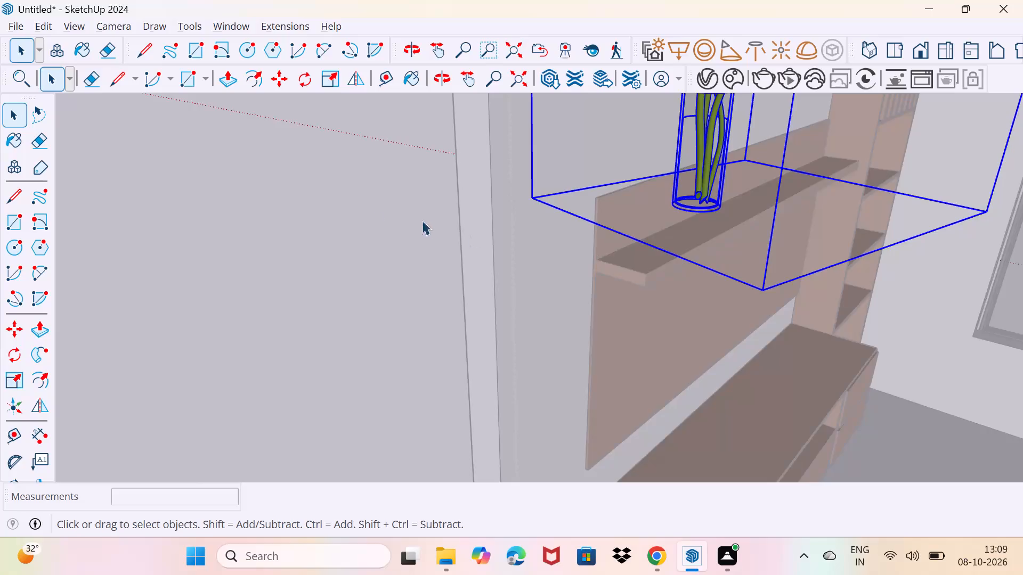
click(368, 212)
click(368, 206)
Reopen the living room component and move the plant about 11 7/16" toward the free end of the room's wall shelf.
click(688, 185)
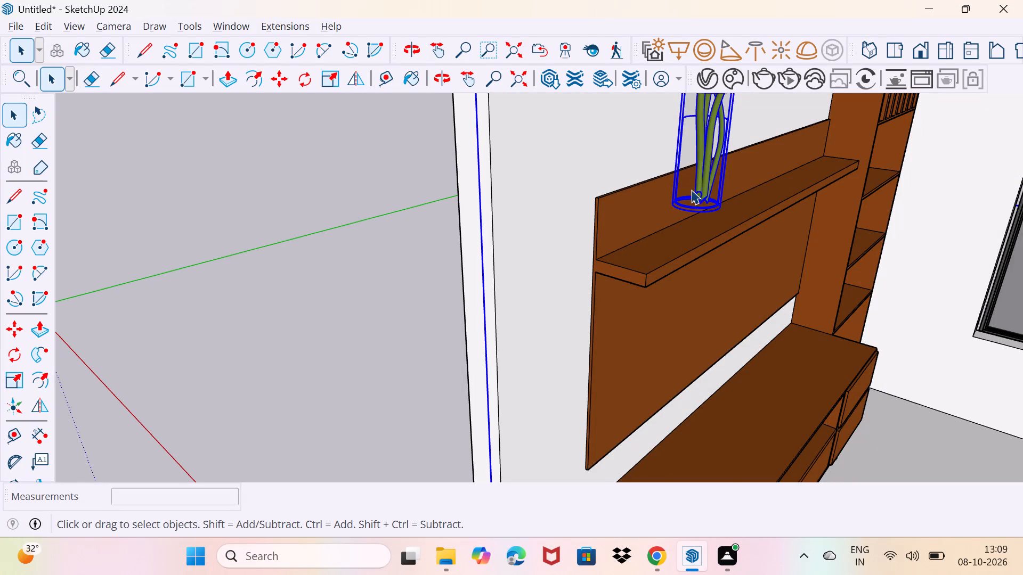
middle_drag(692, 190, 750, 310)
scroll(750, 310, down, 14)
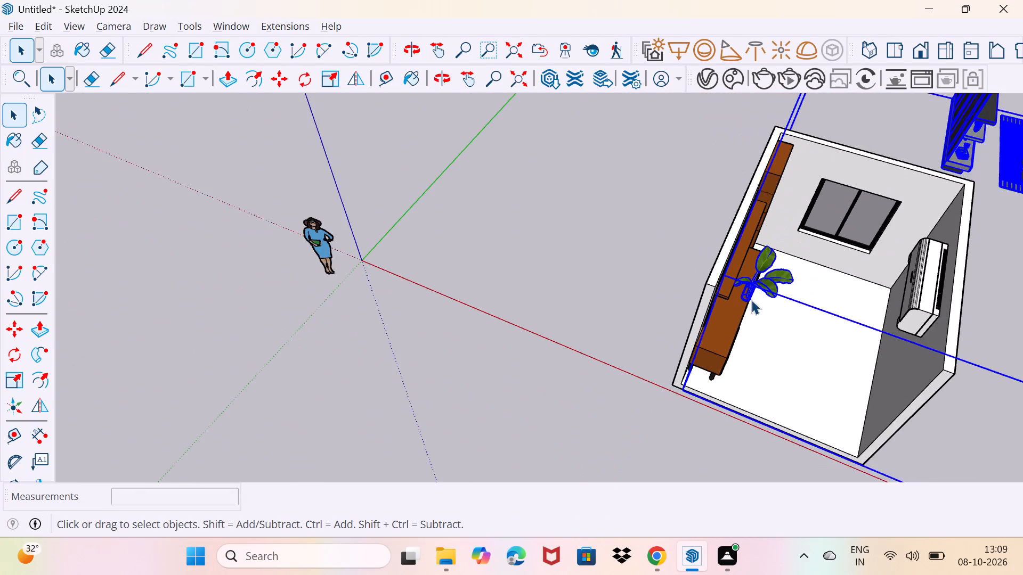
scroll(751, 300, down, 3)
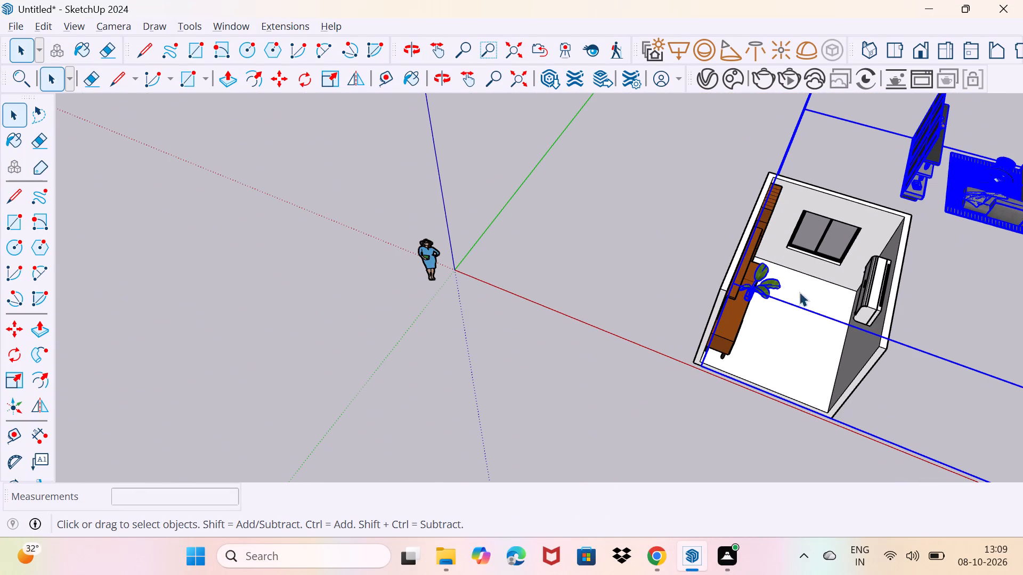
scroll(770, 321, up, 4)
middle_drag(761, 302, 742, 224)
scroll(742, 225, up, 1)
double_click(728, 235)
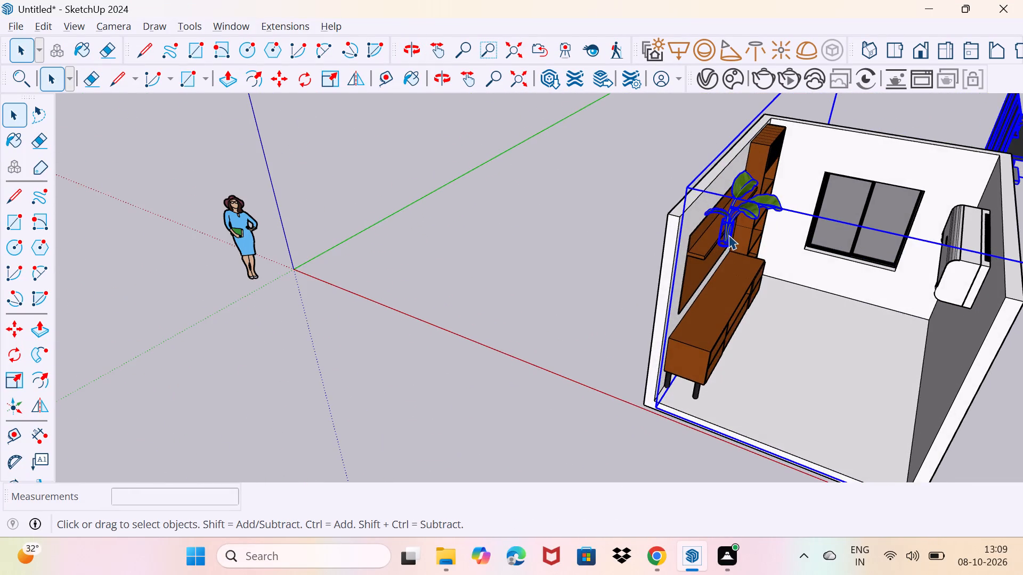
click(728, 235)
scroll(733, 261, up, 4)
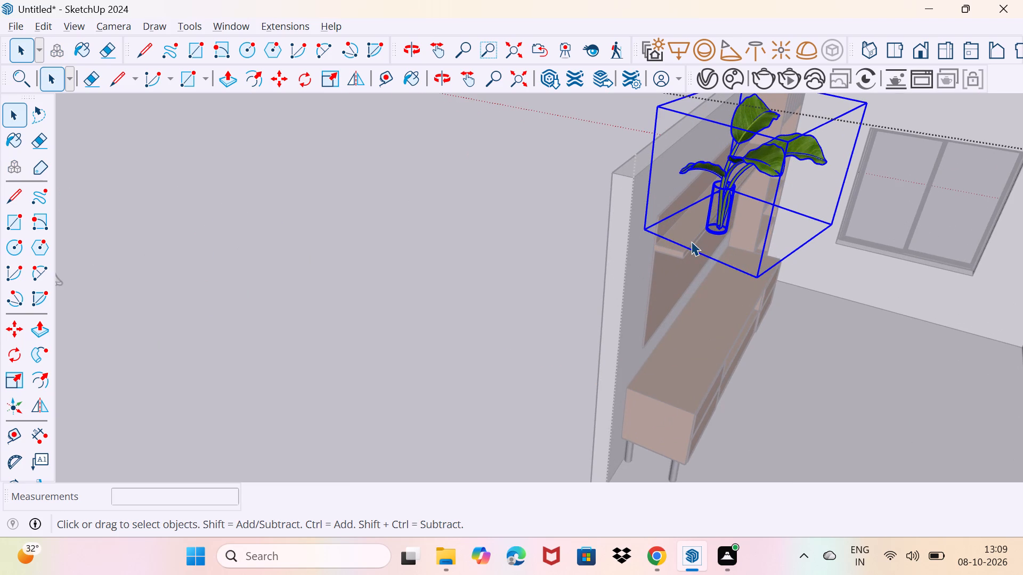
key(m)
click(644, 231)
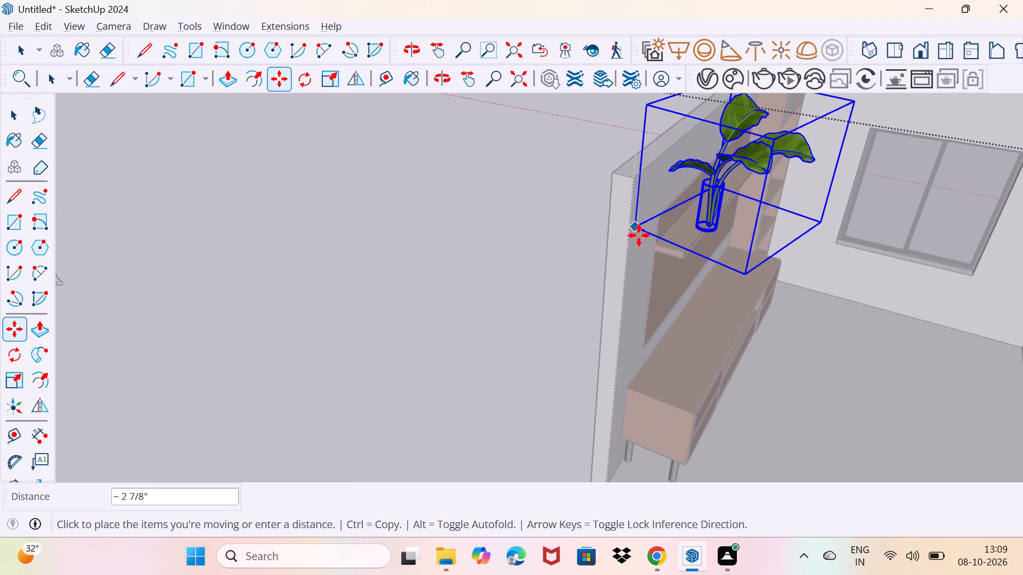
click(611, 248)
scroll(676, 300, up, 4)
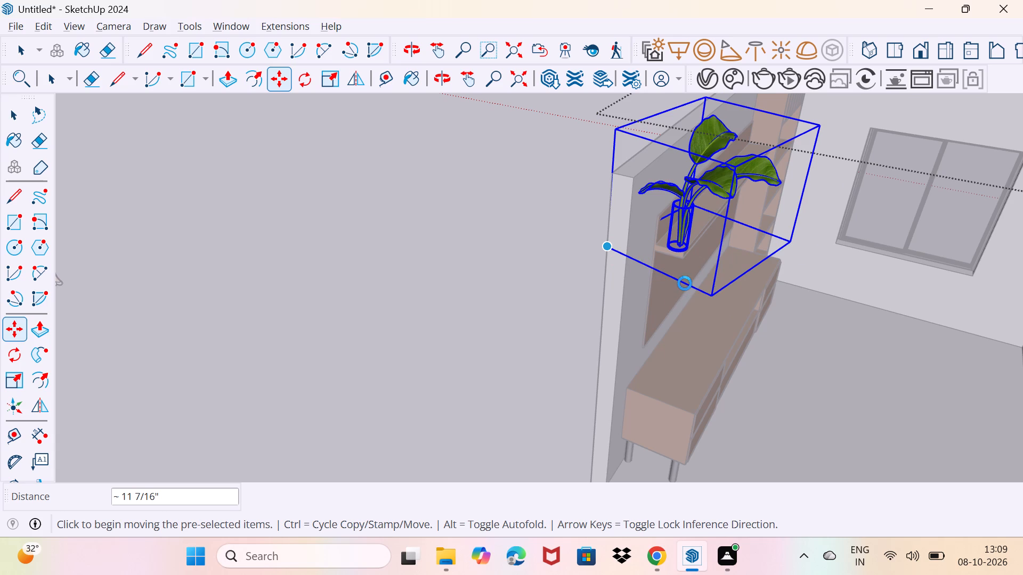
scroll(685, 283, up, 4)
Nudge the plant down toward the end of the room's wall shelf in small moves, the last about 4 15/16".
scroll(705, 299, up, 3)
scroll(705, 243, up, 2)
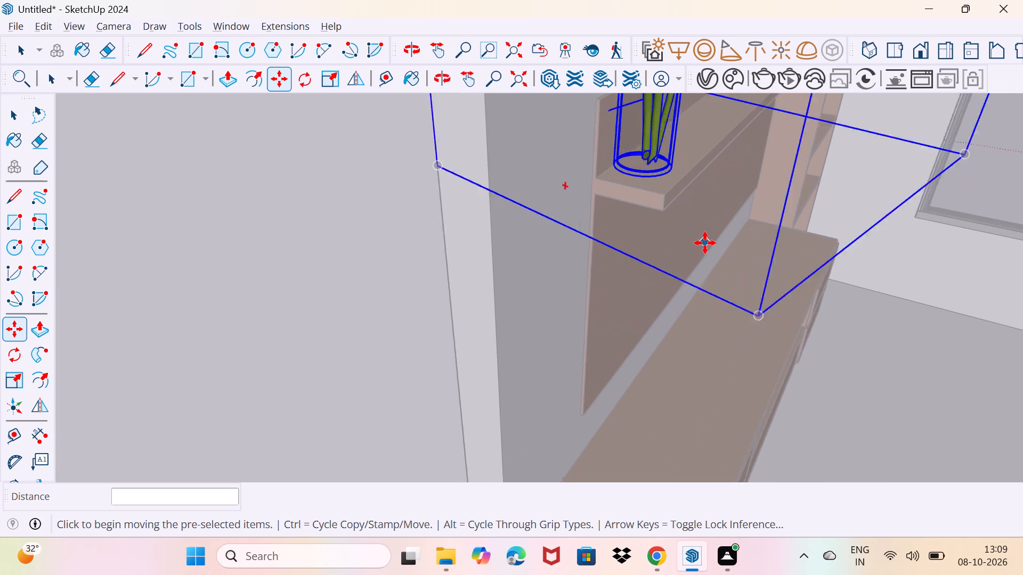
scroll(705, 243, up, 1)
middle_drag(733, 306, 728, 283)
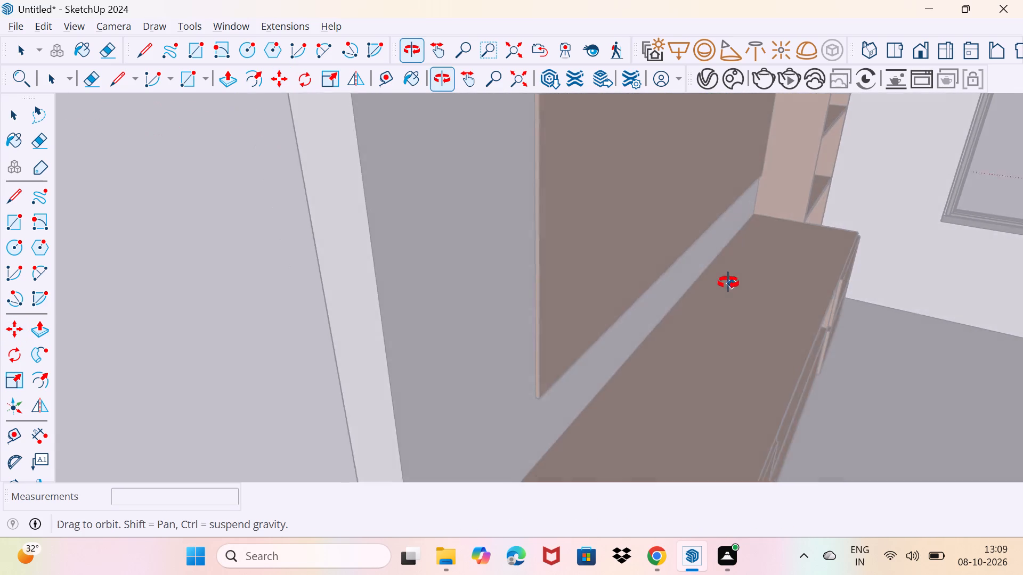
middle_drag(728, 283, 728, 283)
scroll(728, 283, down, 5)
drag(728, 212, 728, 218)
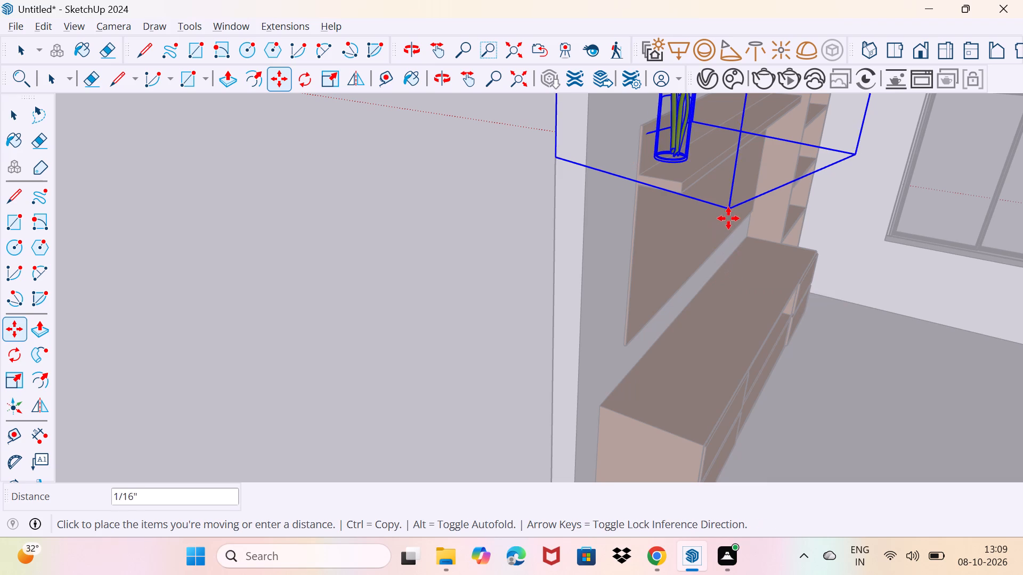
drag(728, 218, 734, 212)
drag(556, 161, 555, 170)
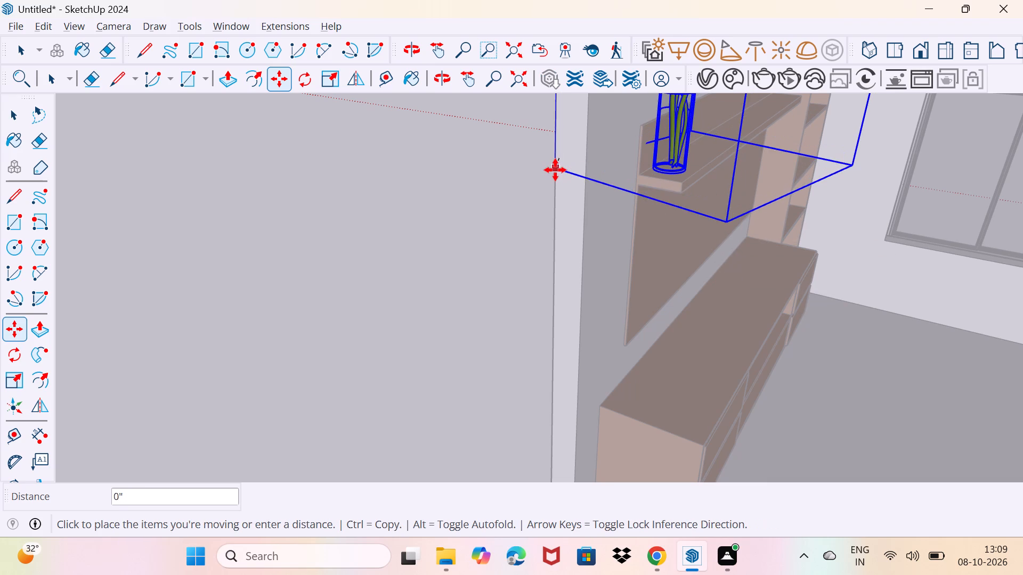
drag(555, 170, 557, 177)
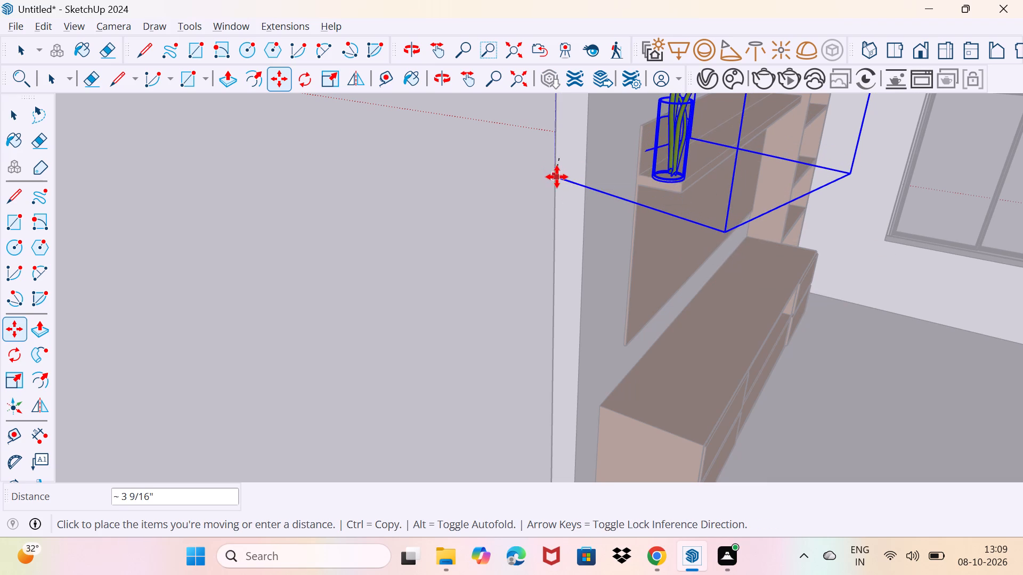
drag(557, 177, 566, 175)
click(567, 175)
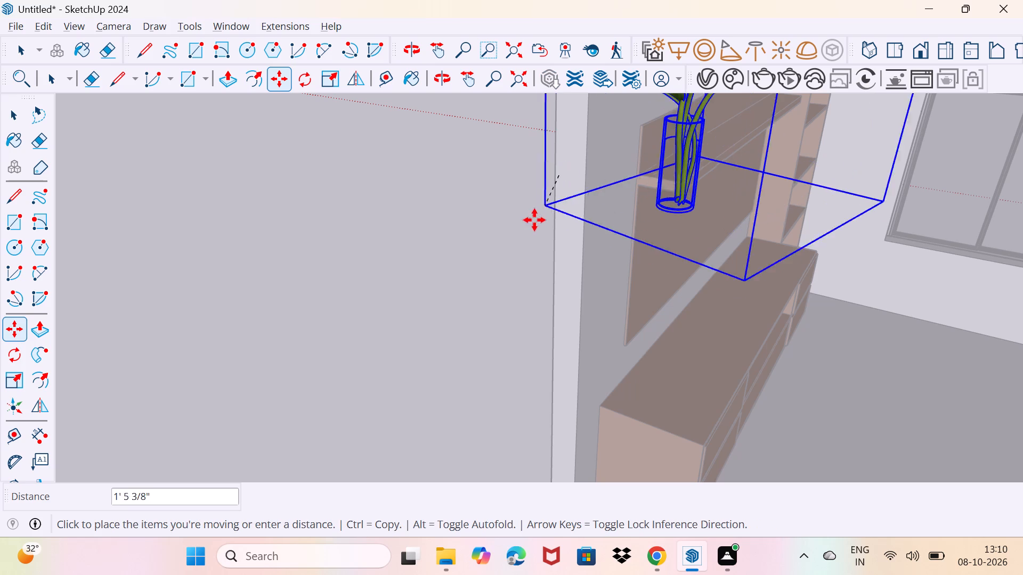
click(572, 165)
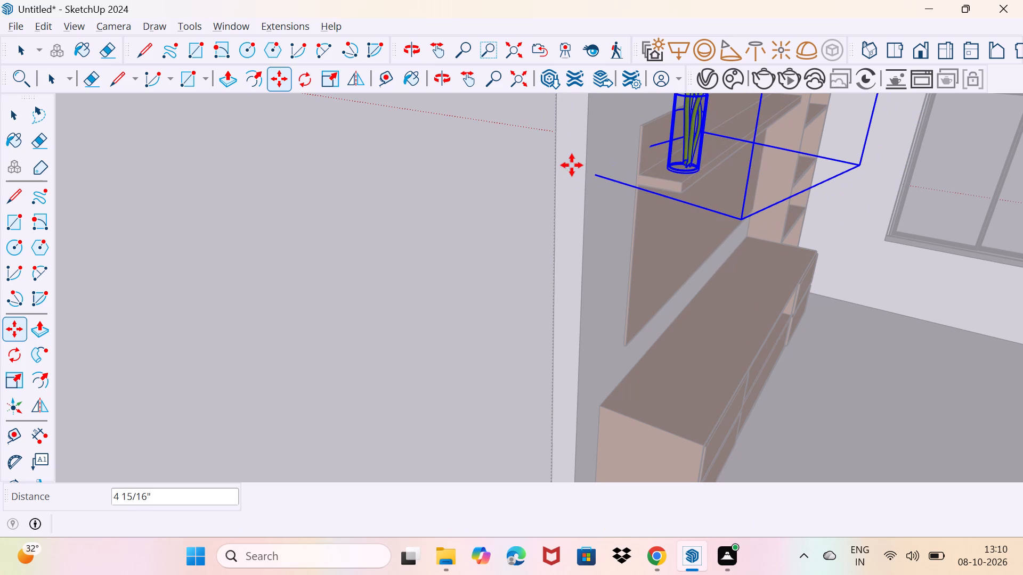
Deselect the plant and leave the living room component's editing to return to the full model.
key(space)
drag(453, 242, 463, 225)
drag(459, 221, 464, 215)
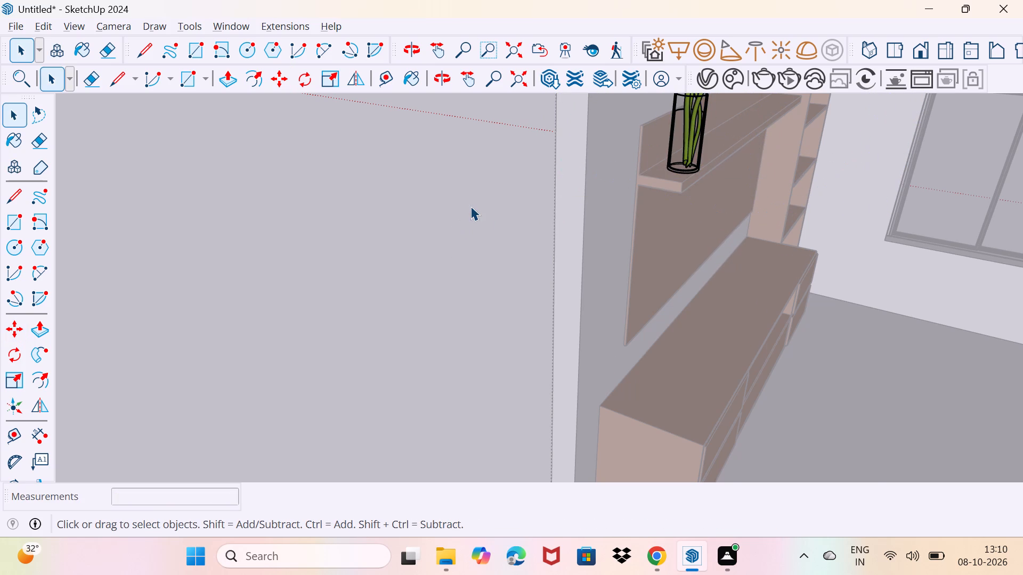
scroll(470, 206, down, 4)
drag(410, 250, 439, 207)
drag(405, 225, 412, 214)
click(412, 213)
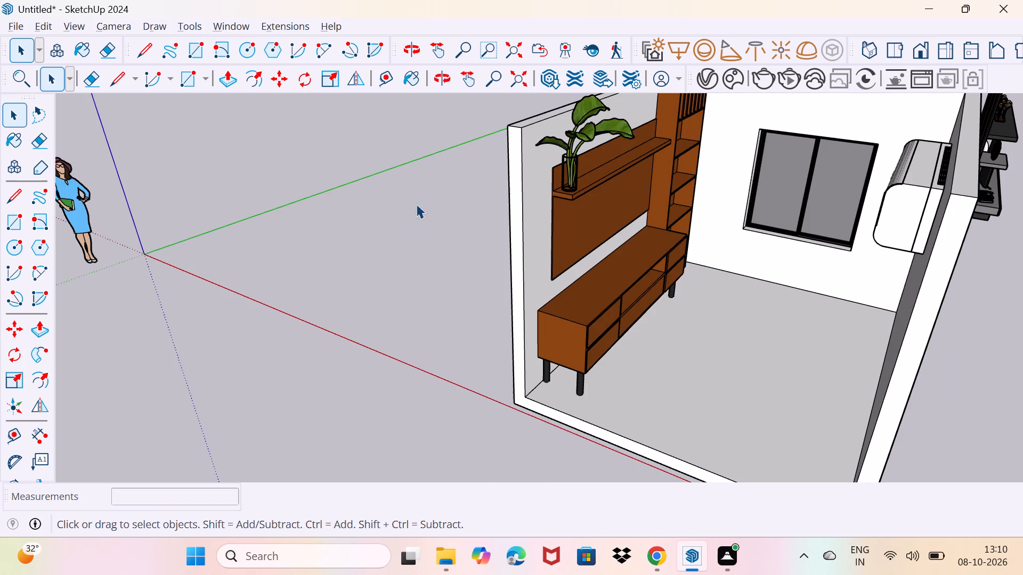
Explode the imported living room component that contains the plant.
middle_drag(614, 172, 508, 202)
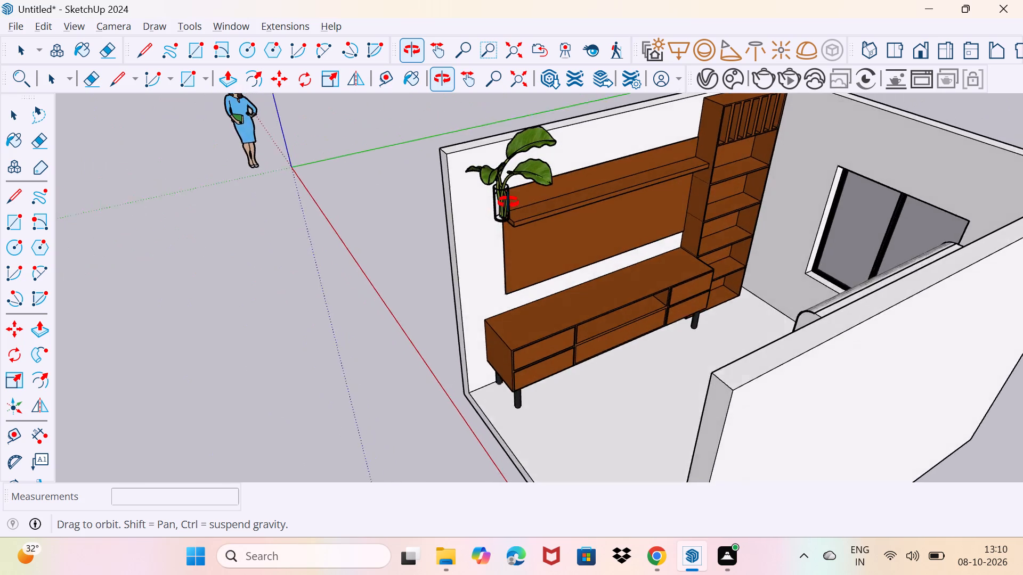
middle_drag(508, 202, 572, 169)
scroll(522, 193, up, 9)
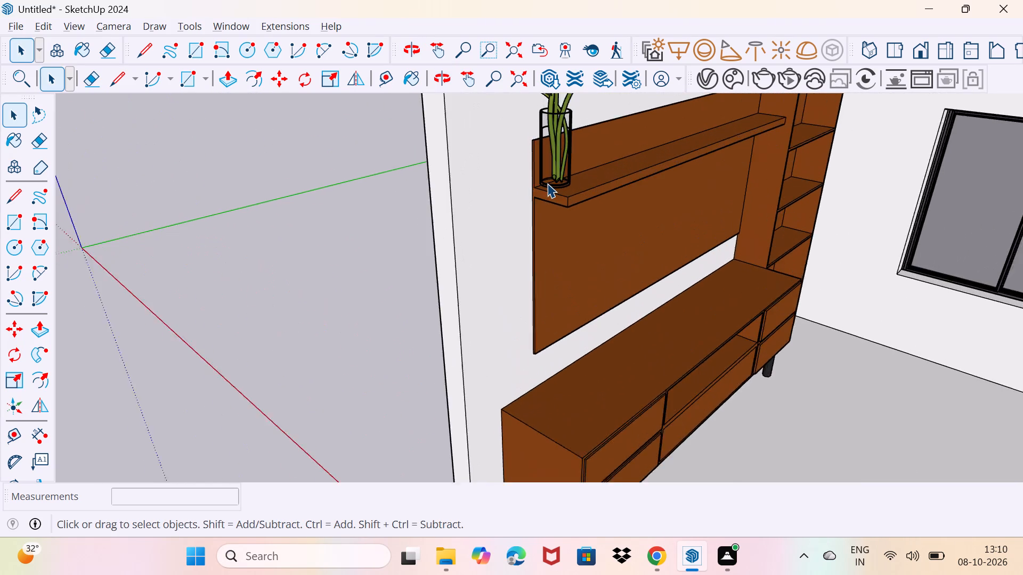
scroll(547, 183, up, 11)
middle_drag(550, 182, 630, 204)
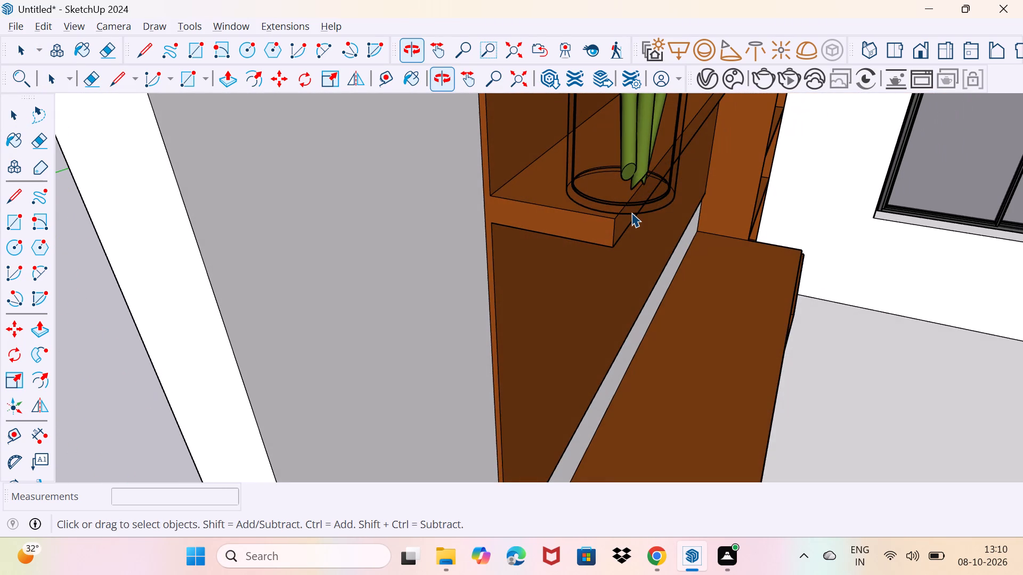
click(631, 212)
right_click(631, 203)
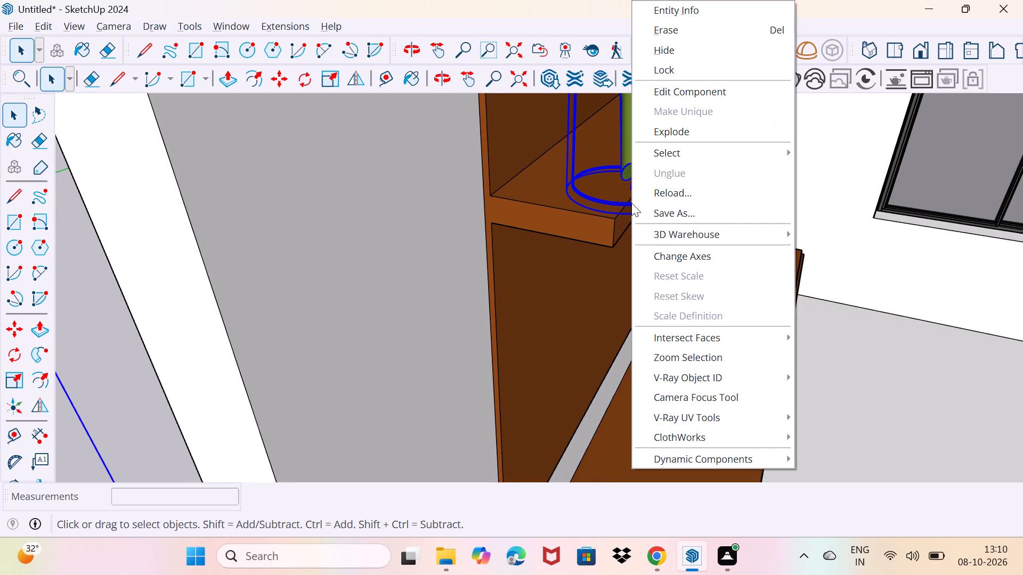
click(694, 132)
Move the exploded items so the plant's vase sits over the wall shelf, finishing with a move of about 1' 6 9/16".
scroll(656, 198, down, 5)
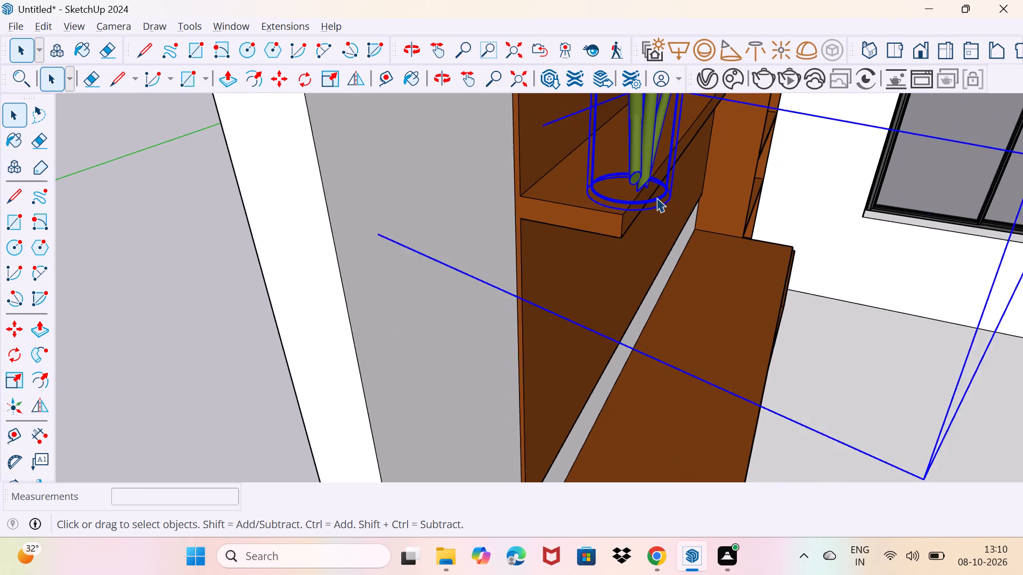
scroll(656, 198, down, 5)
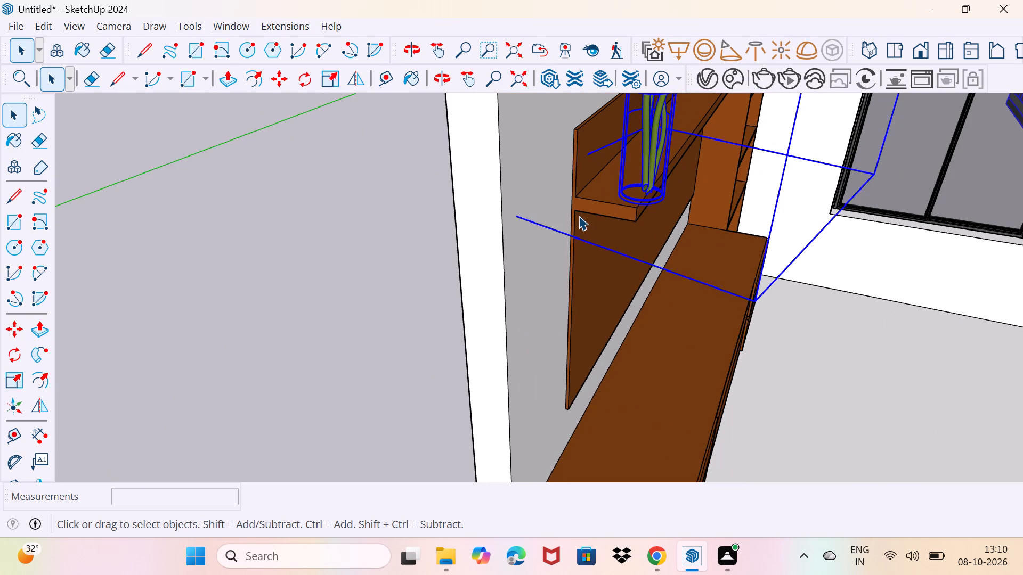
scroll(578, 216, up, 2)
key(m)
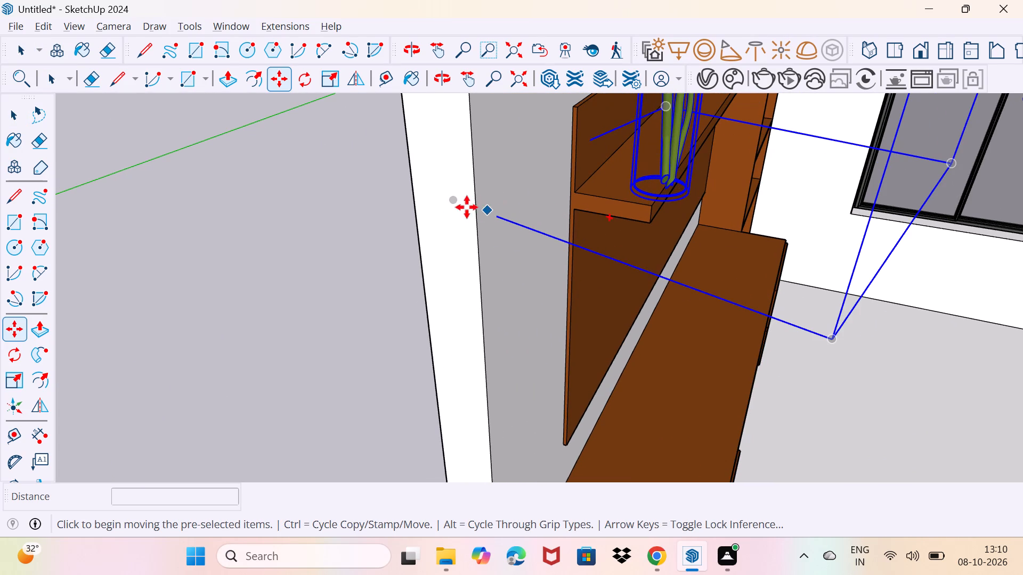
drag(669, 106, 640, 109)
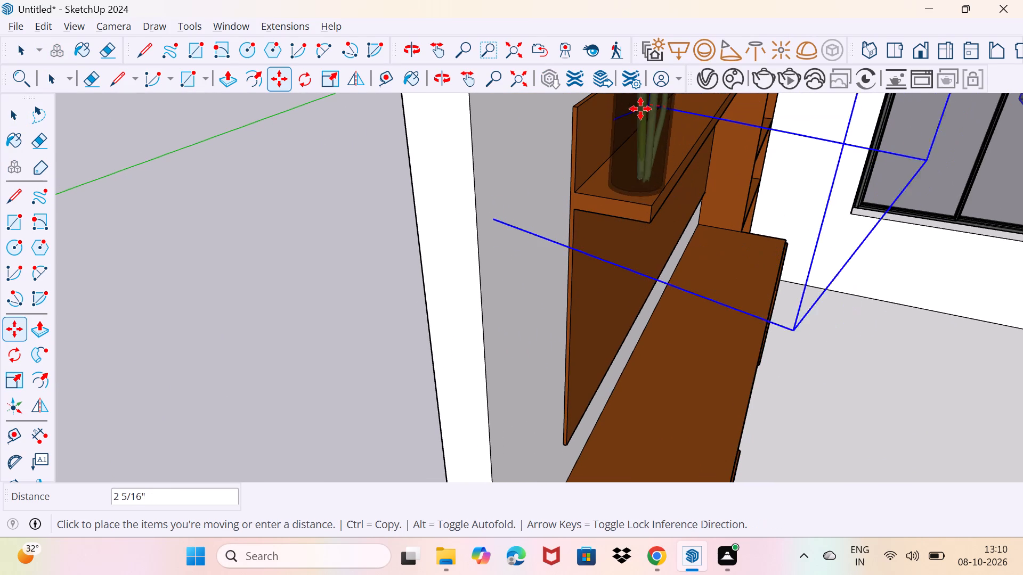
drag(640, 109, 651, 104)
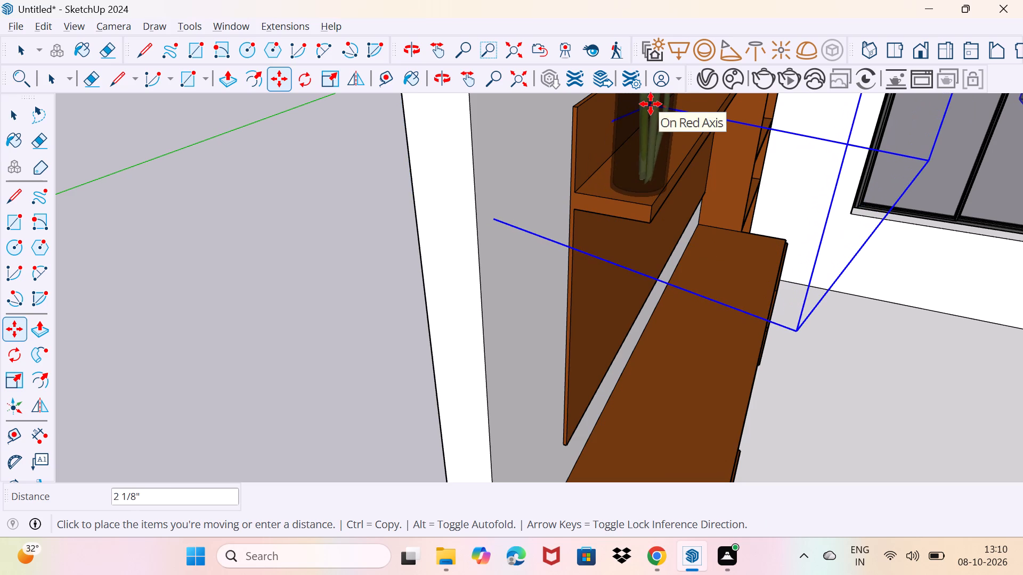
drag(651, 104, 645, 103)
click(645, 103)
middle_drag(678, 187, 587, 153)
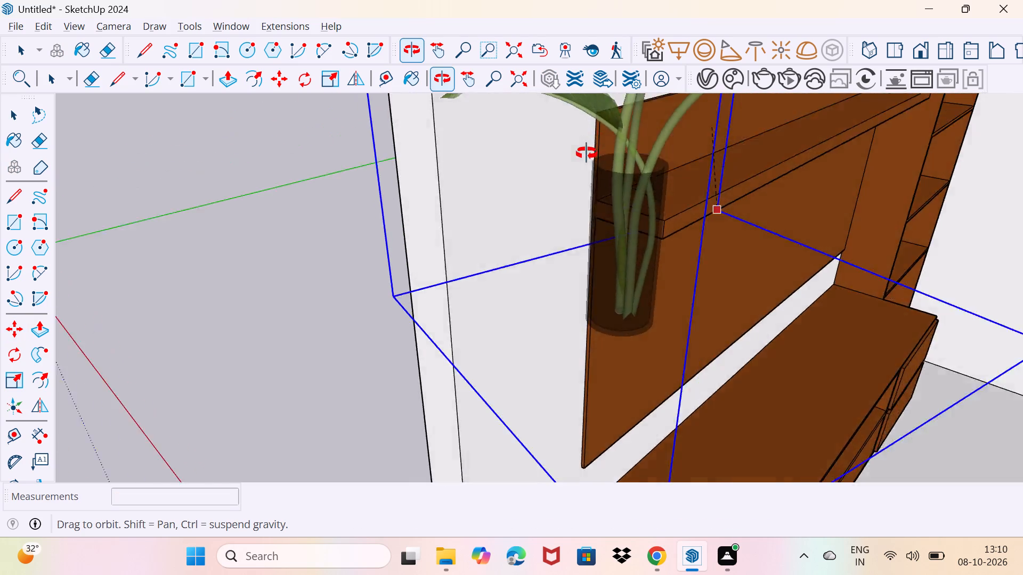
middle_drag(587, 153, 433, 137)
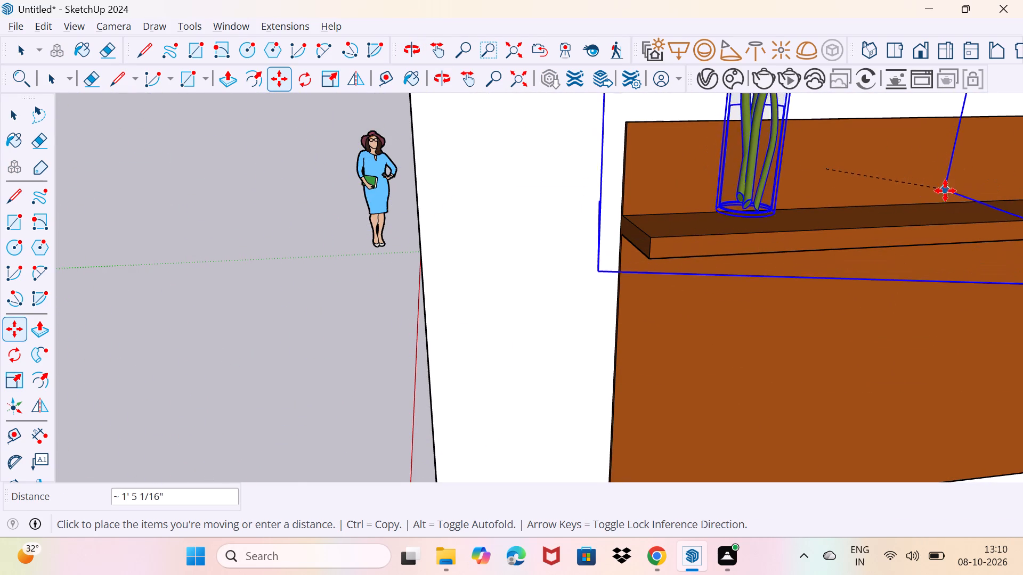
click(959, 184)
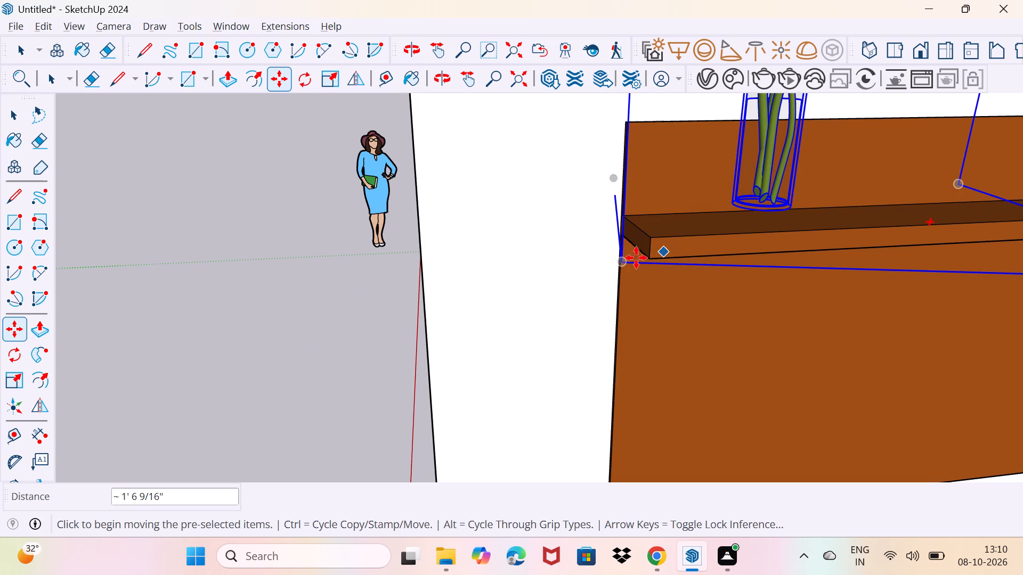
Fine-tune the vase's position on the wall shelf with short moves, the last about 1 9/16", and clear the selection.
drag(628, 264, 624, 267)
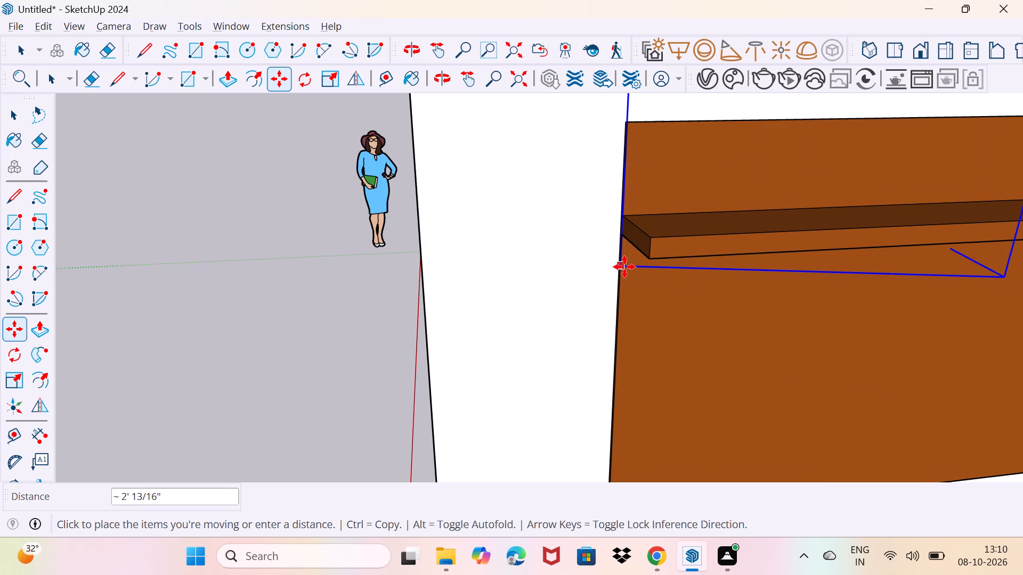
drag(624, 267, 635, 280)
scroll(842, 248, down, 3)
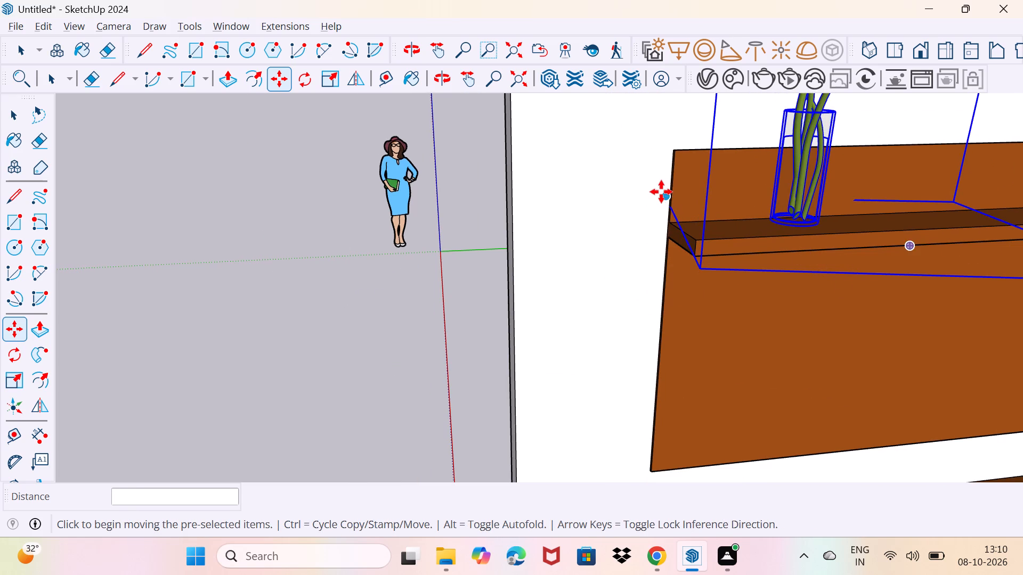
drag(661, 192, 661, 207)
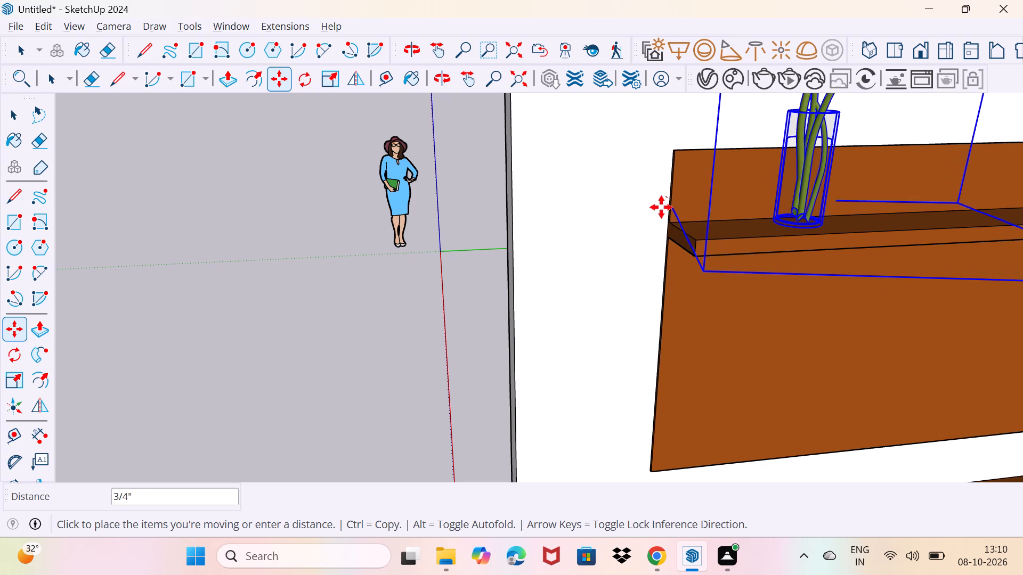
drag(661, 207, 660, 209)
click(660, 209)
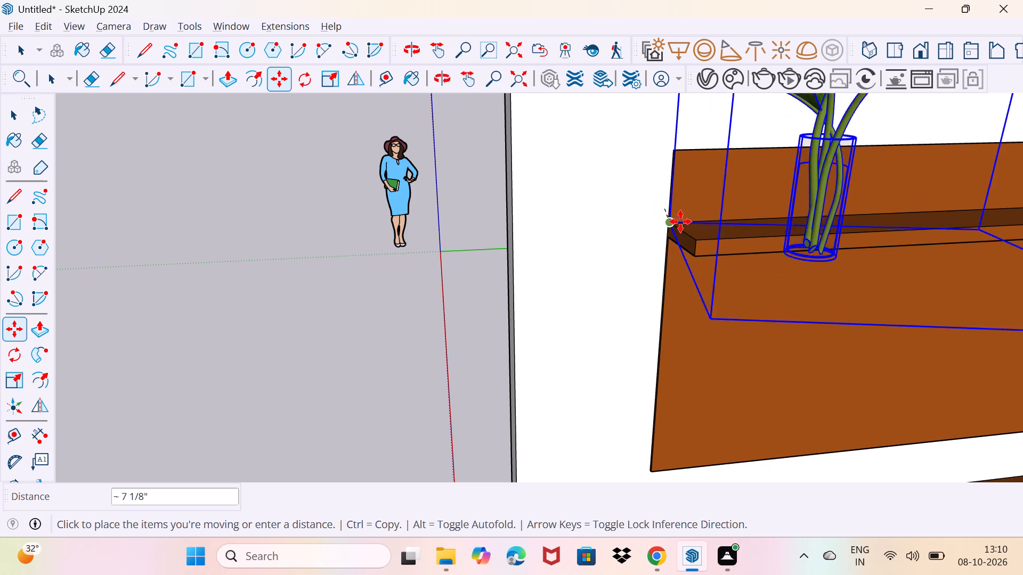
click(664, 201)
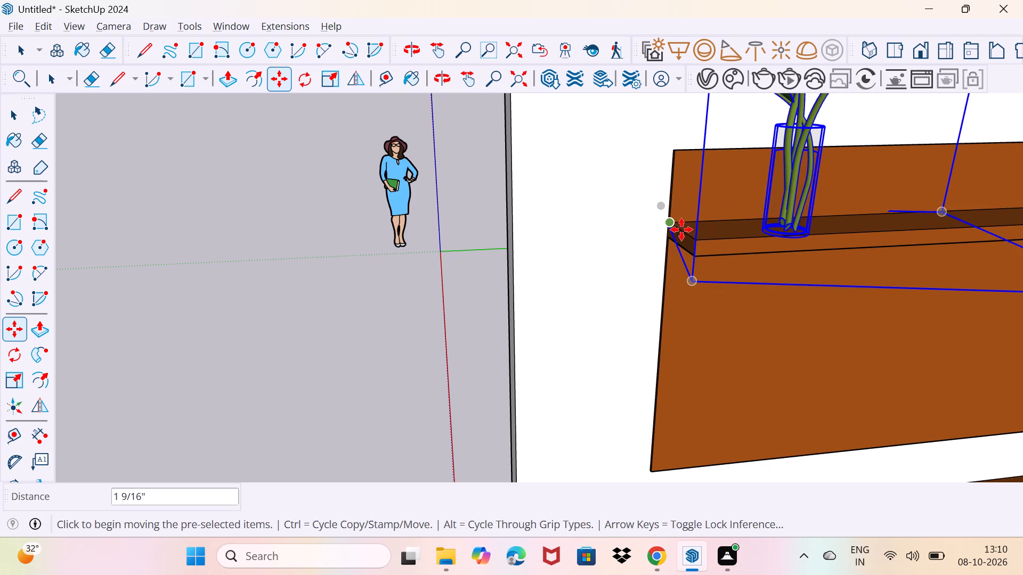
key(space)
drag(287, 306, 315, 267)
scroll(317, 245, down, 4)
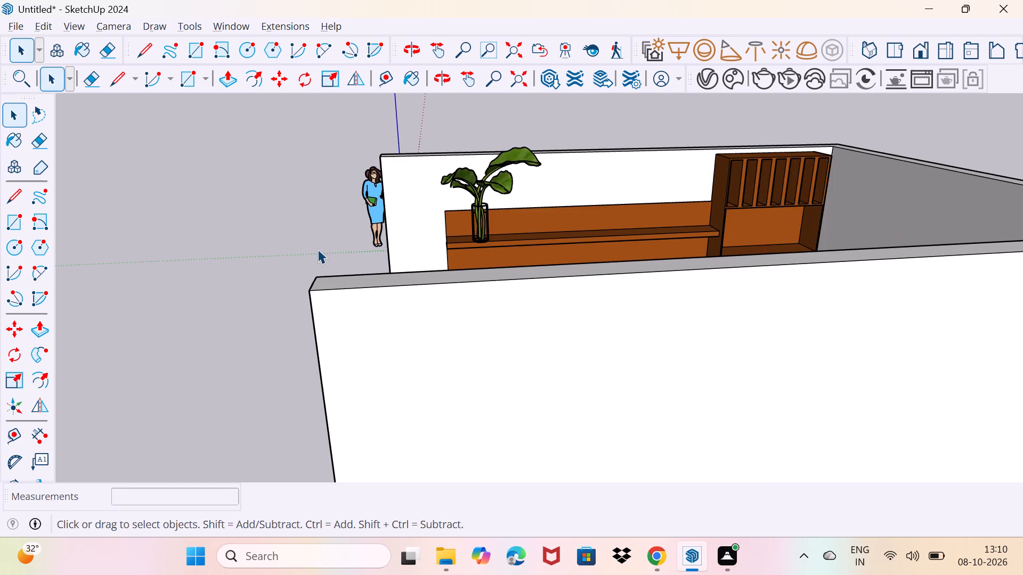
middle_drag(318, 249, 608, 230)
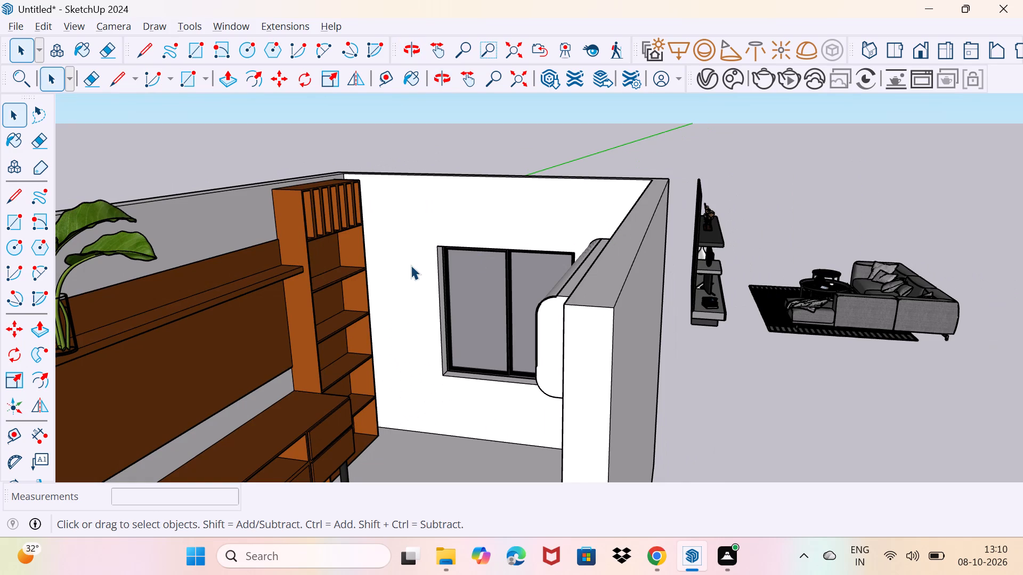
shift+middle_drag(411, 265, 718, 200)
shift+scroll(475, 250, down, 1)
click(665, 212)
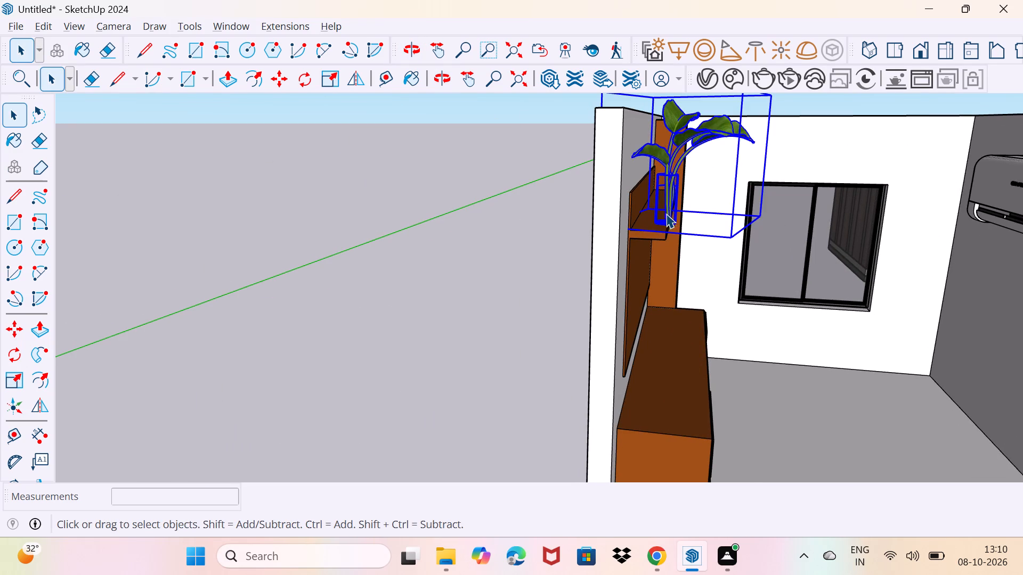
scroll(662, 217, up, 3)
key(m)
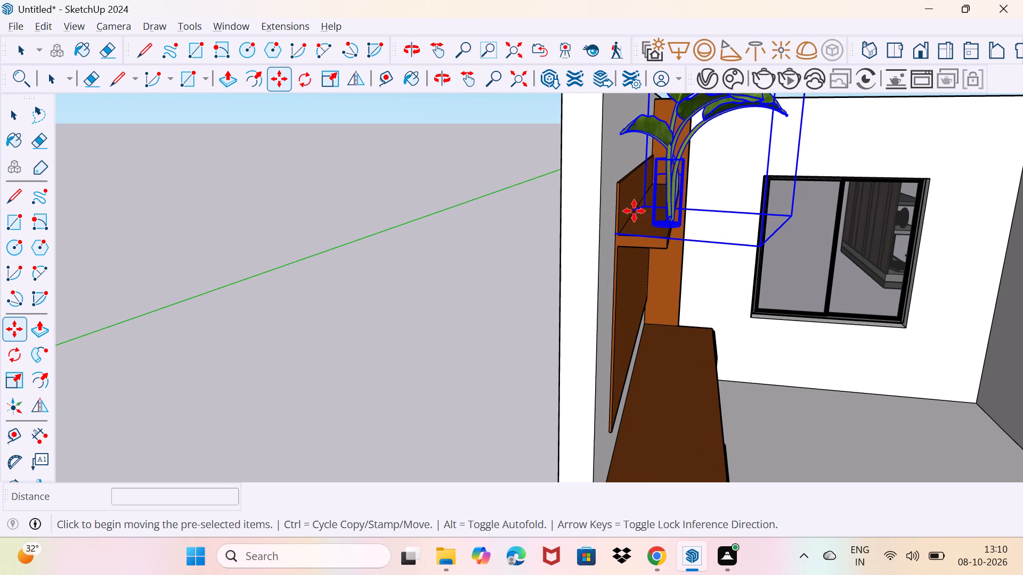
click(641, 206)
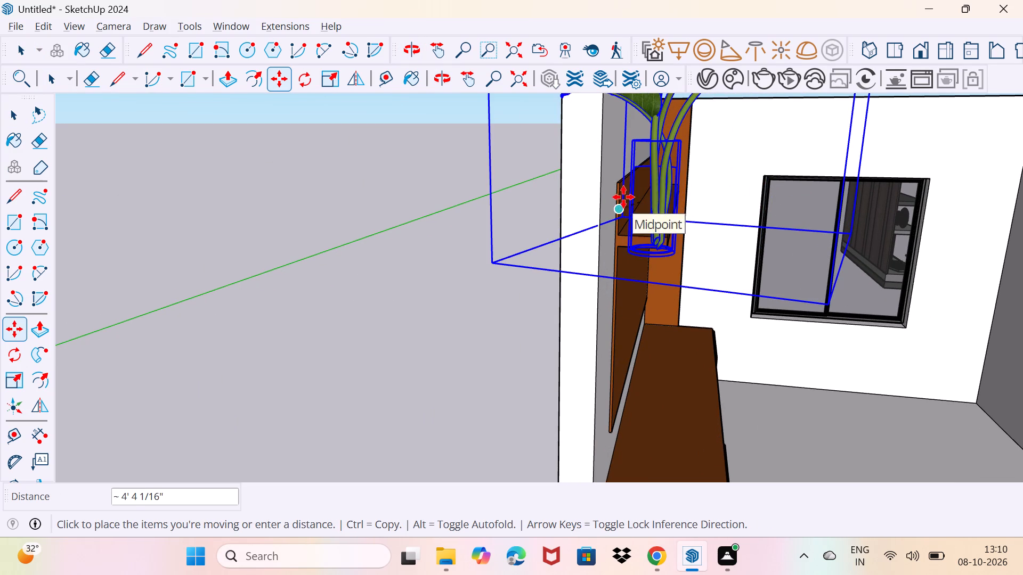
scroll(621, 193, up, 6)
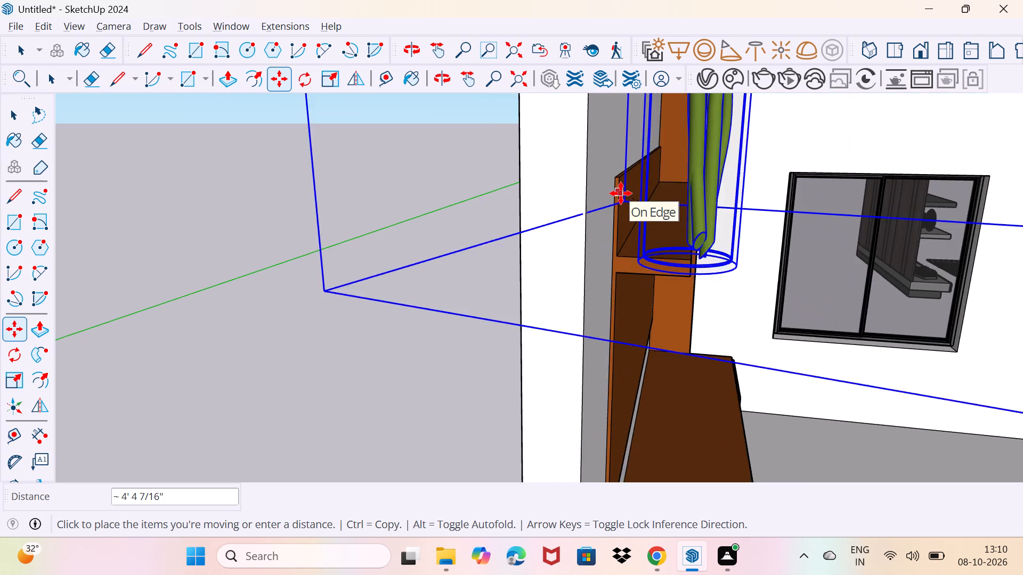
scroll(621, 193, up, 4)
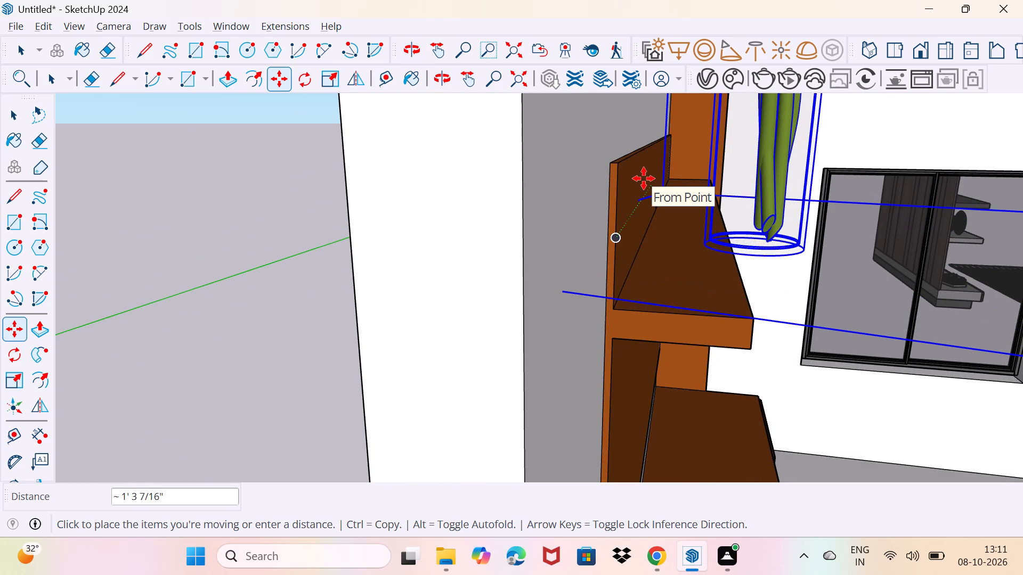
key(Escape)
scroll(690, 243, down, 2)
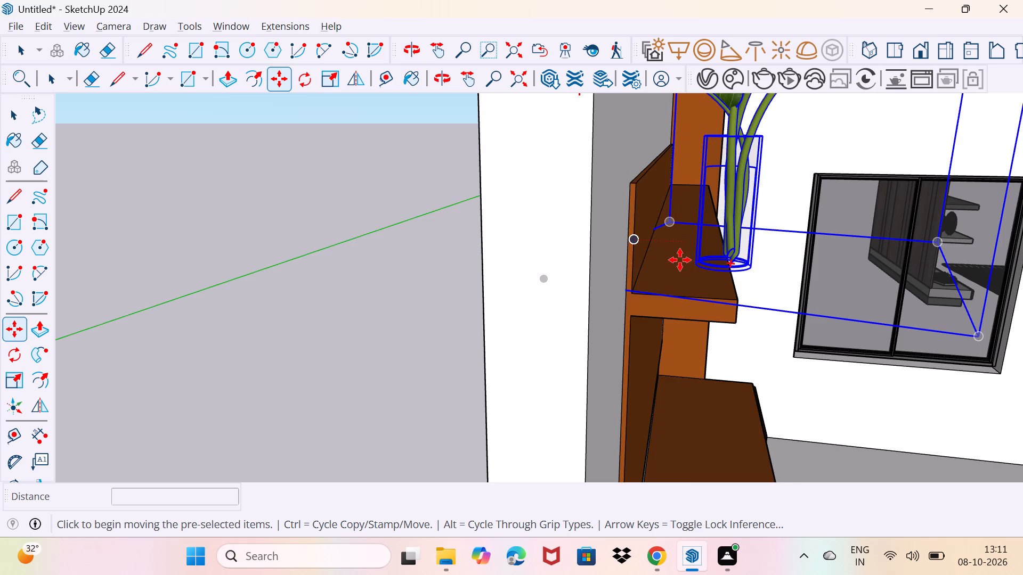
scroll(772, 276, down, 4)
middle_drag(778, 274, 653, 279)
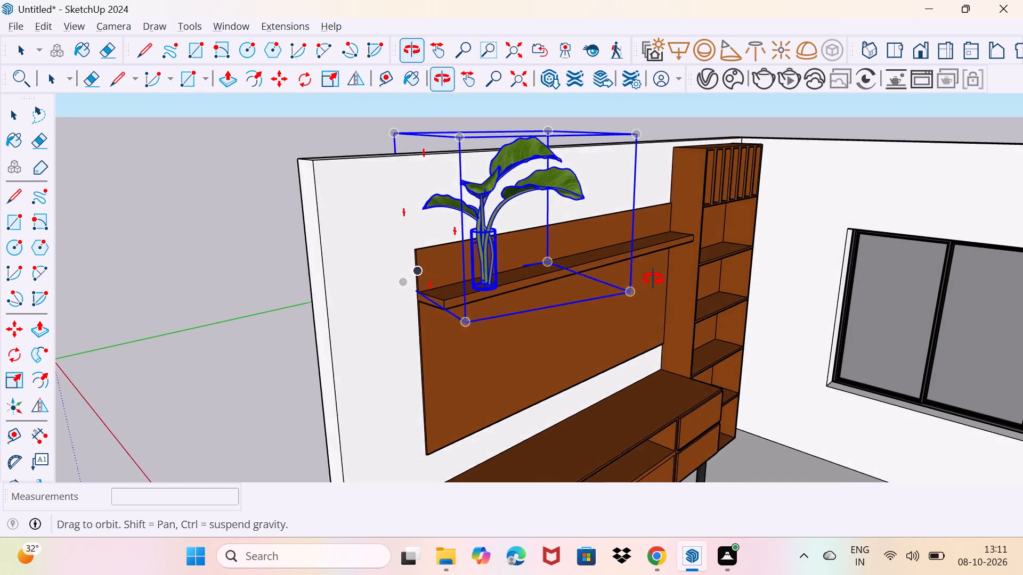
Move the plant about 6" along the red axis over the end of the wall shelf and clear the selection.
middle_drag(653, 279, 672, 287)
drag(681, 312, 667, 313)
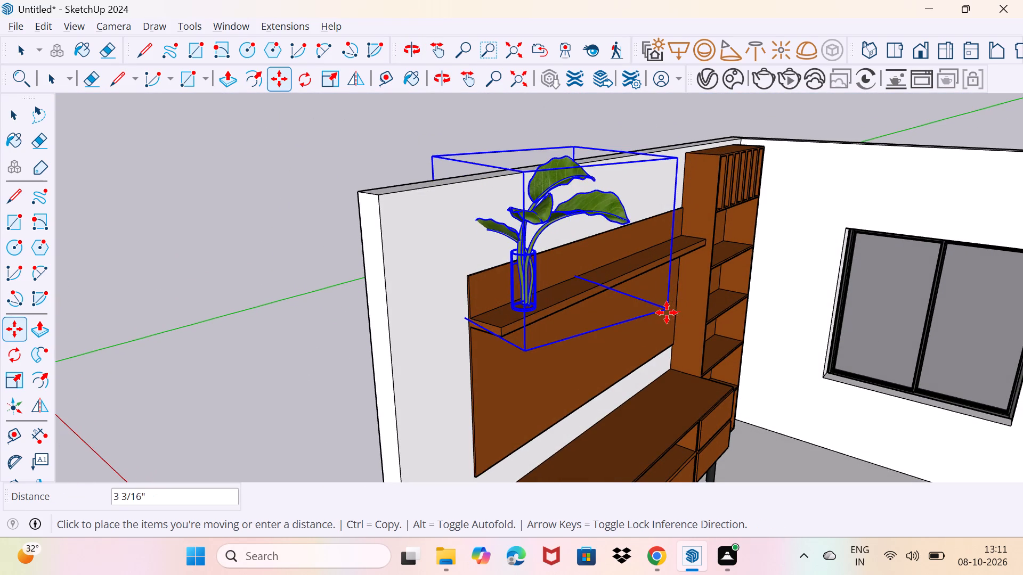
drag(667, 313, 660, 315)
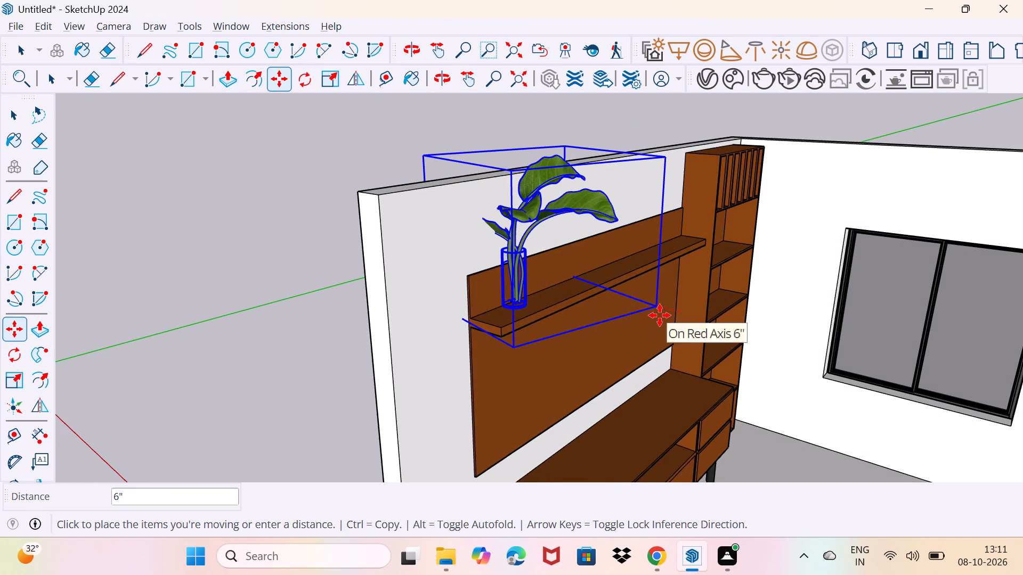
drag(660, 315, 664, 316)
click(662, 317)
key(space)
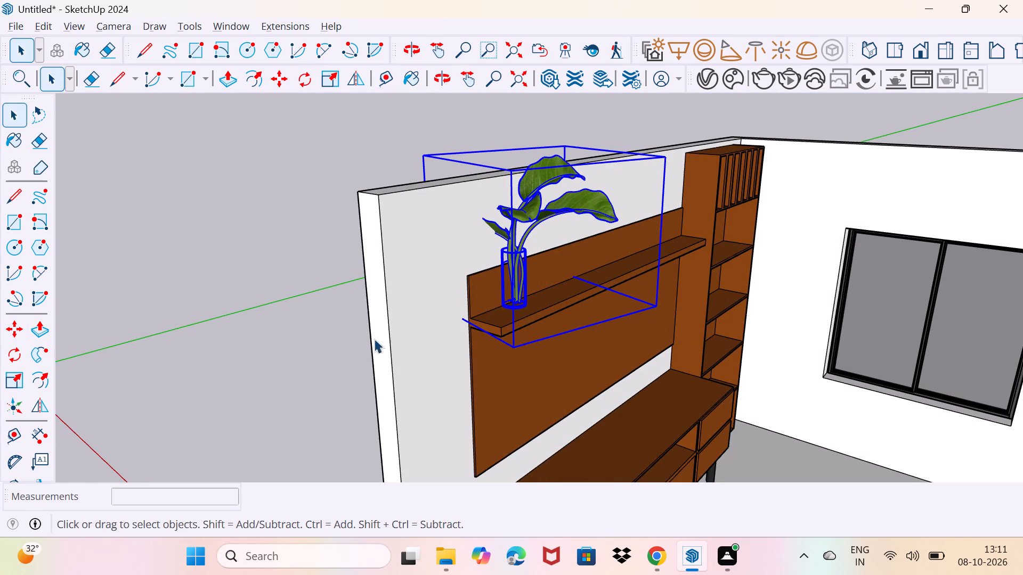
drag(345, 341, 356, 321)
scroll(323, 299, down, 2)
middle_drag(323, 308, 385, 367)
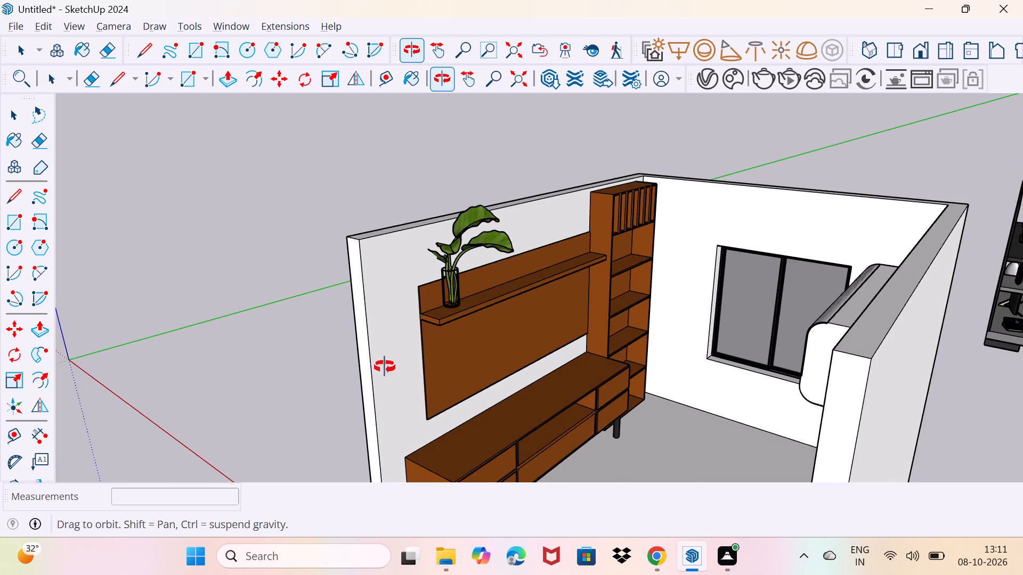
middle_drag(385, 367, 429, 381)
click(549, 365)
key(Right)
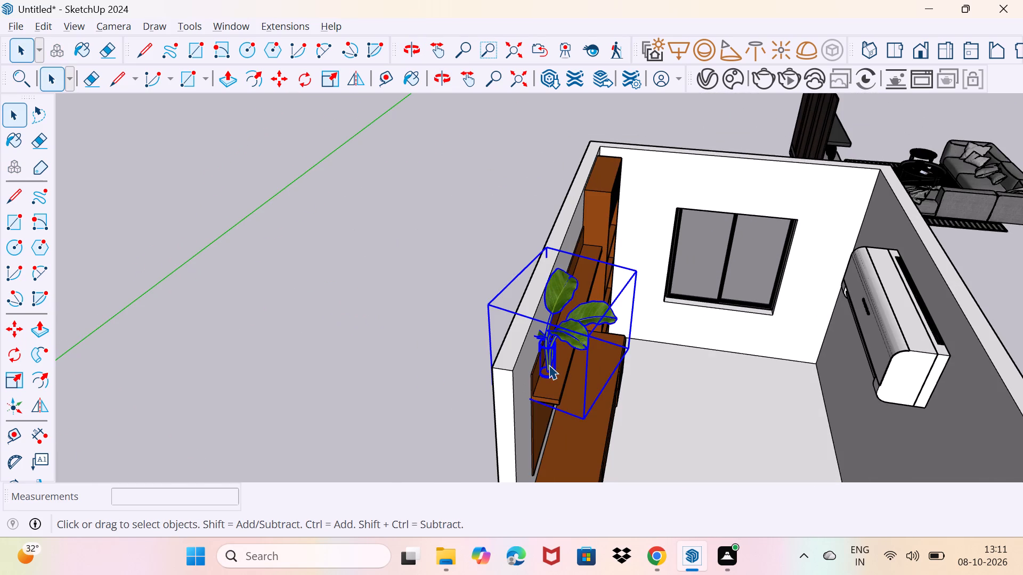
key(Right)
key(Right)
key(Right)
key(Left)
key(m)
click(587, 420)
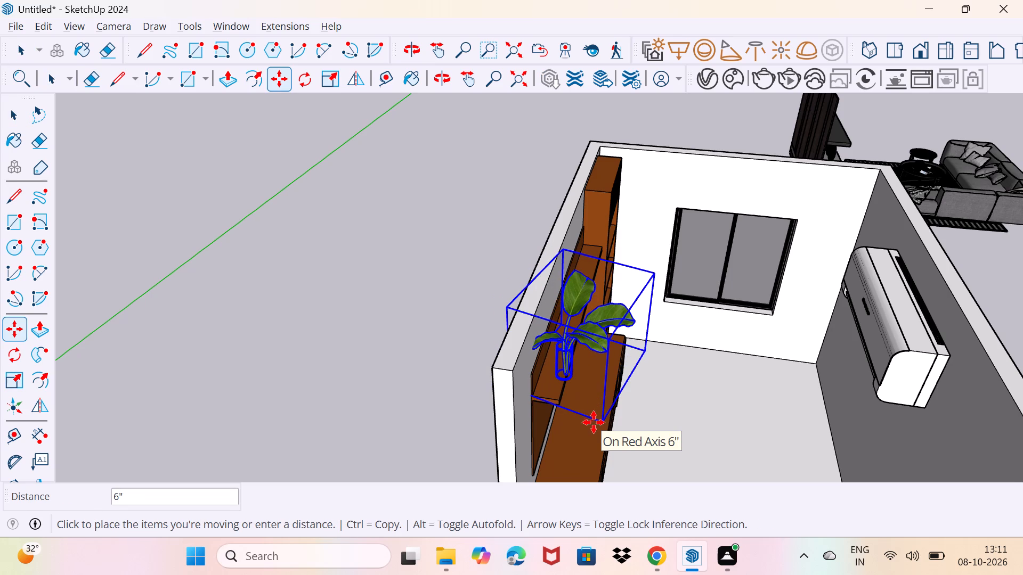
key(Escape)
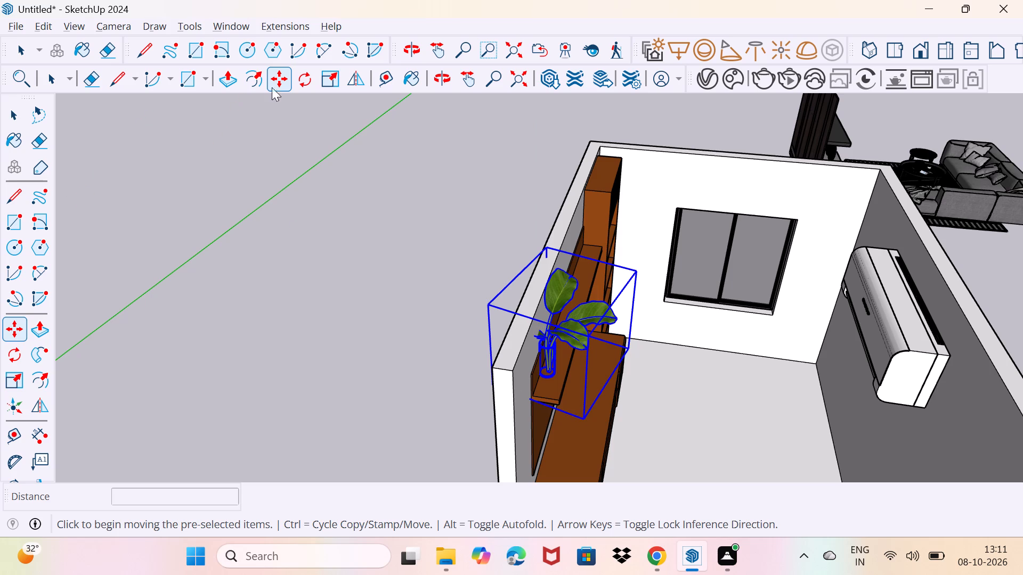
Rotate the selected plant 15° in the horizontal plane about a point on the room floor.
click(11, 351)
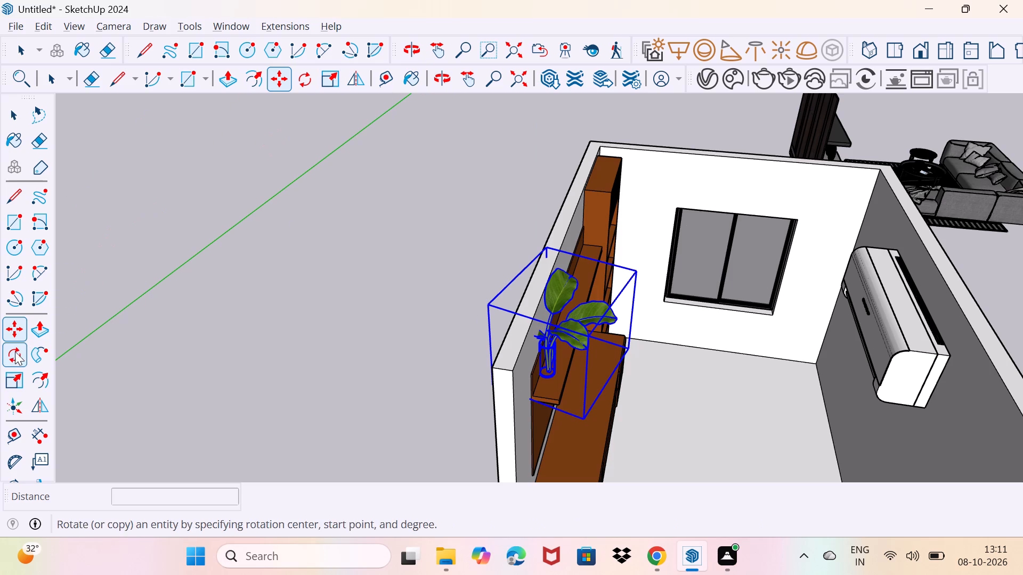
click(702, 418)
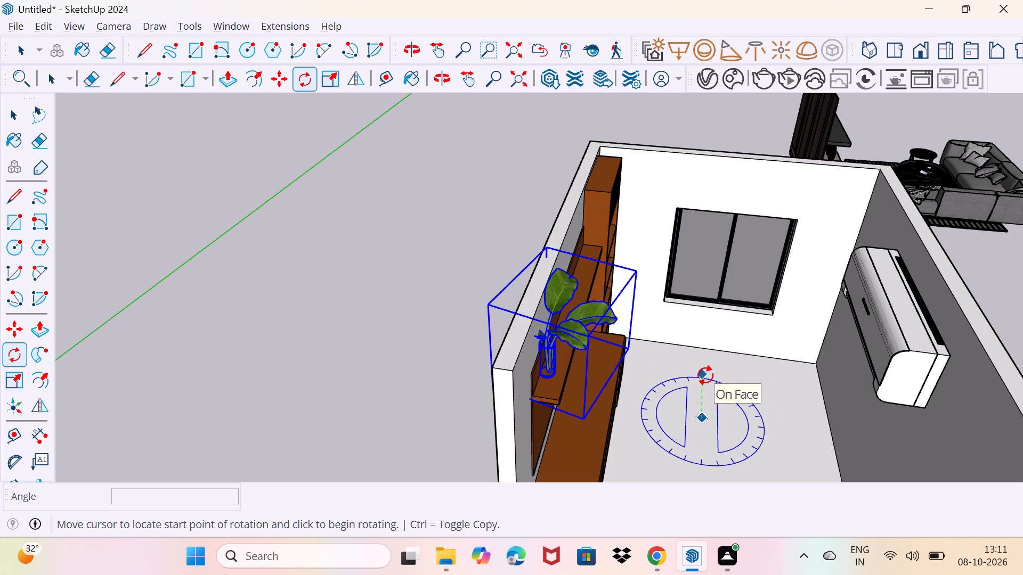
click(705, 375)
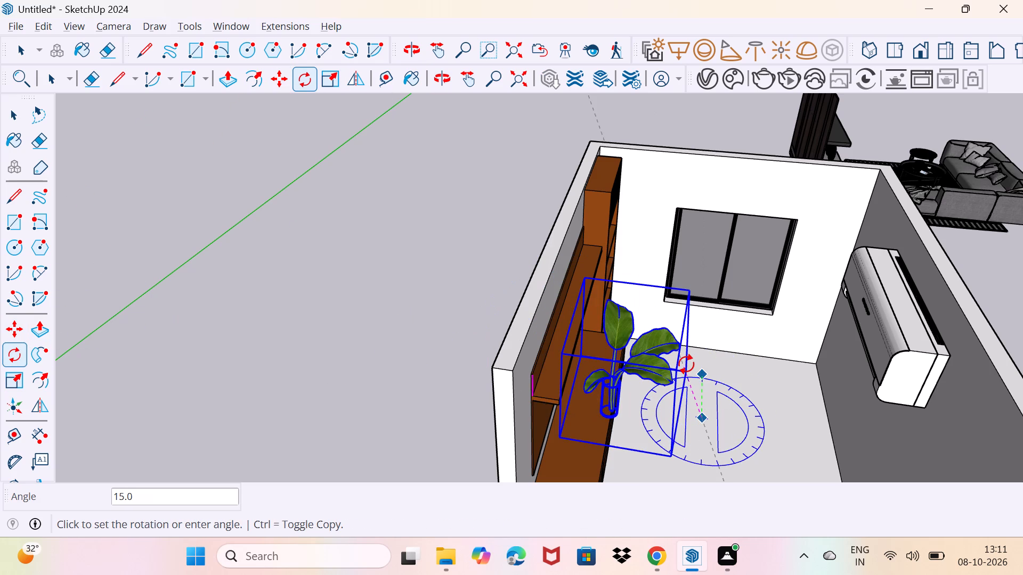
click(686, 364)
key(space)
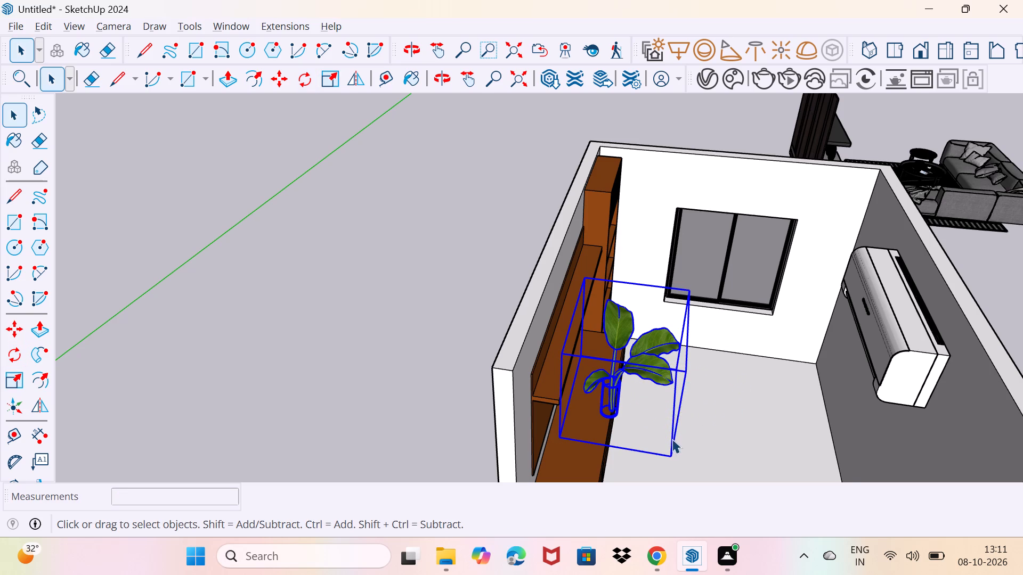
Move the rotated plant about 1' 7 1/8" back toward the wall shelf and clear the selection.
middle_drag(671, 438, 657, 387)
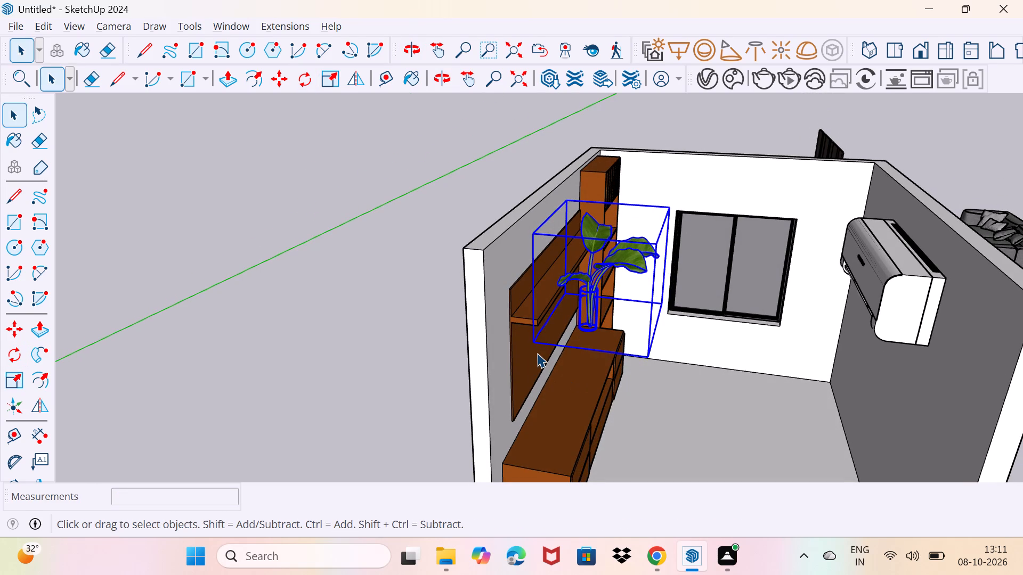
key(m)
click(534, 345)
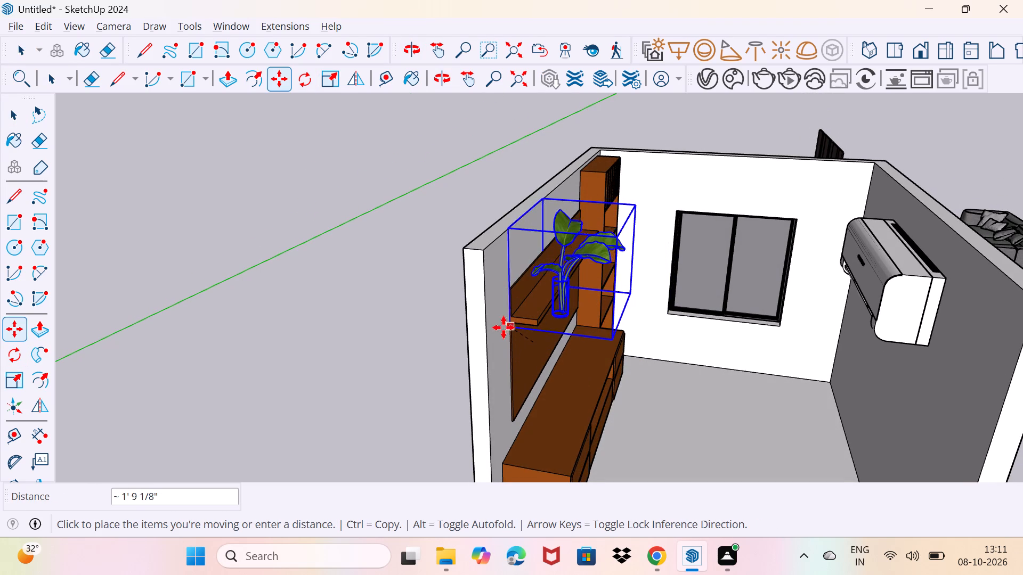
click(474, 321)
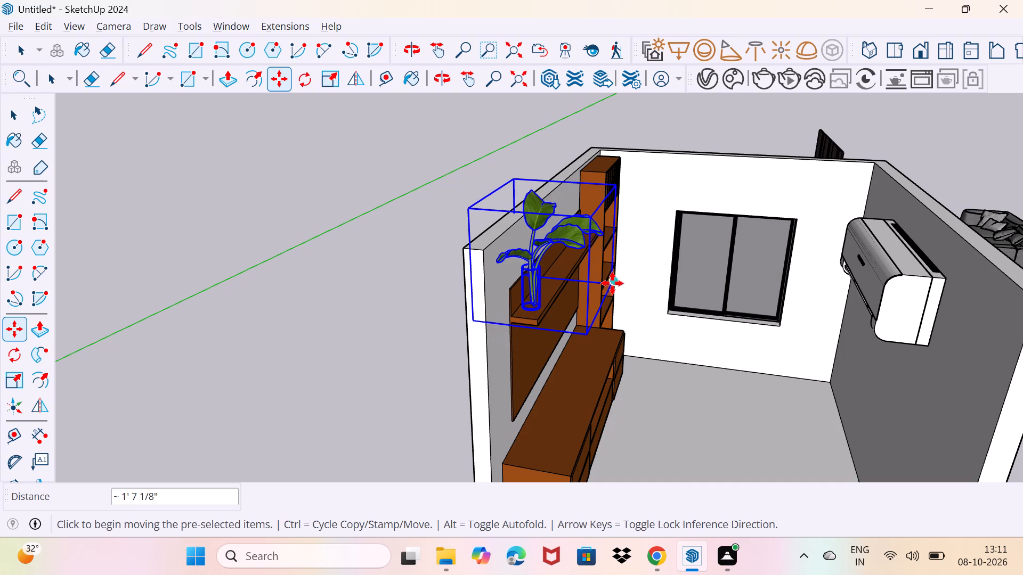
click(612, 283)
click(612, 287)
key(space)
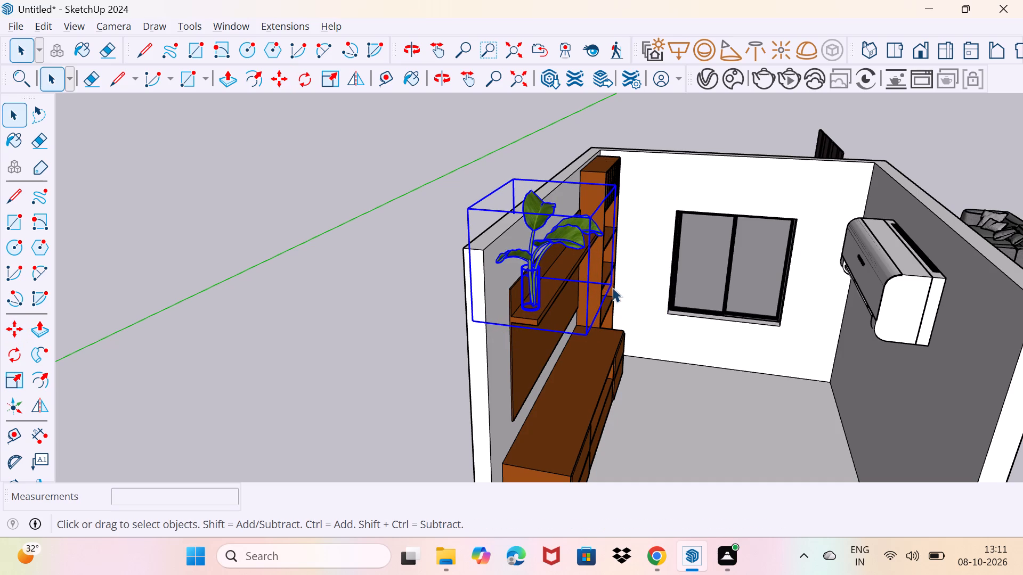
drag(356, 347, 362, 334)
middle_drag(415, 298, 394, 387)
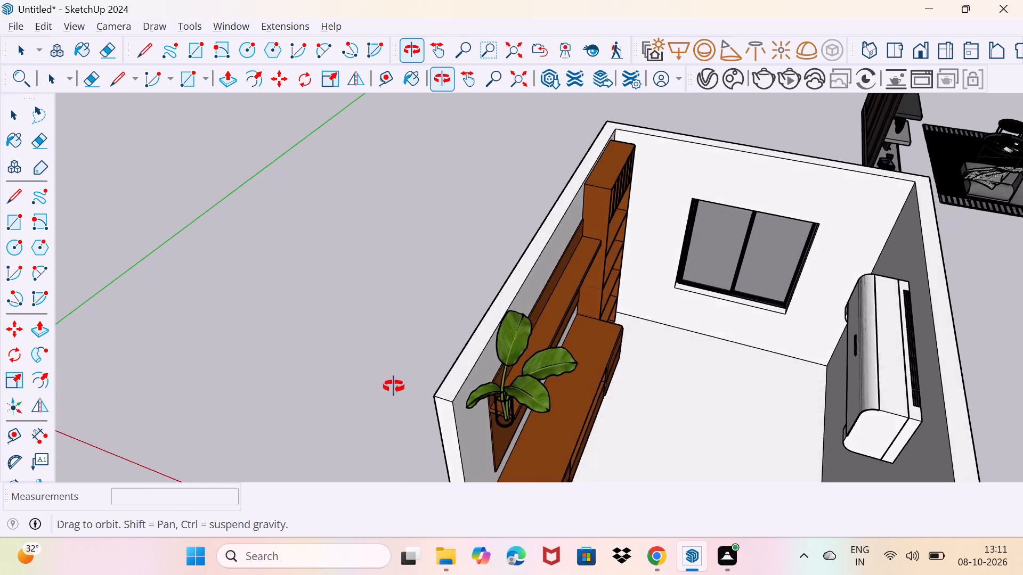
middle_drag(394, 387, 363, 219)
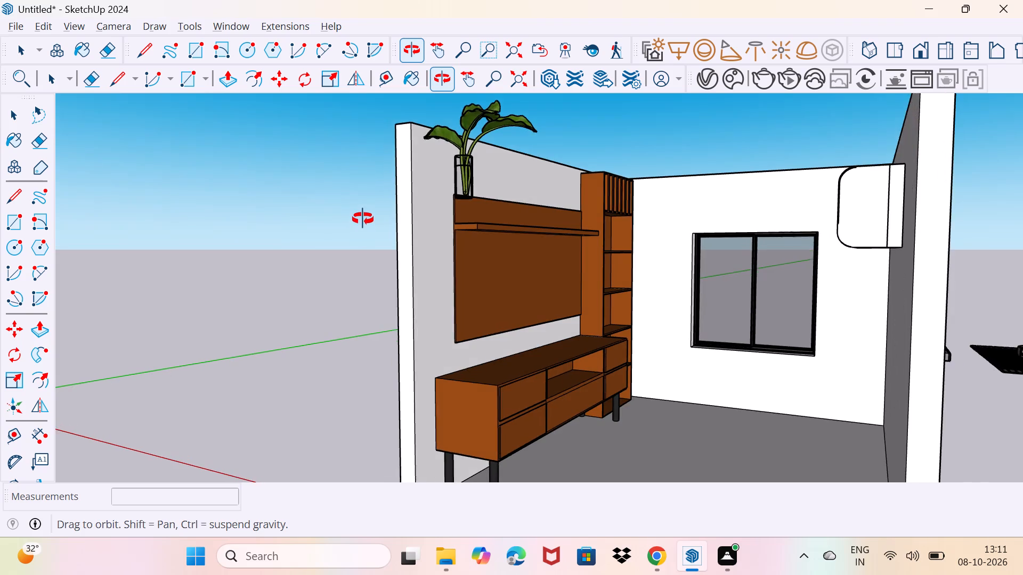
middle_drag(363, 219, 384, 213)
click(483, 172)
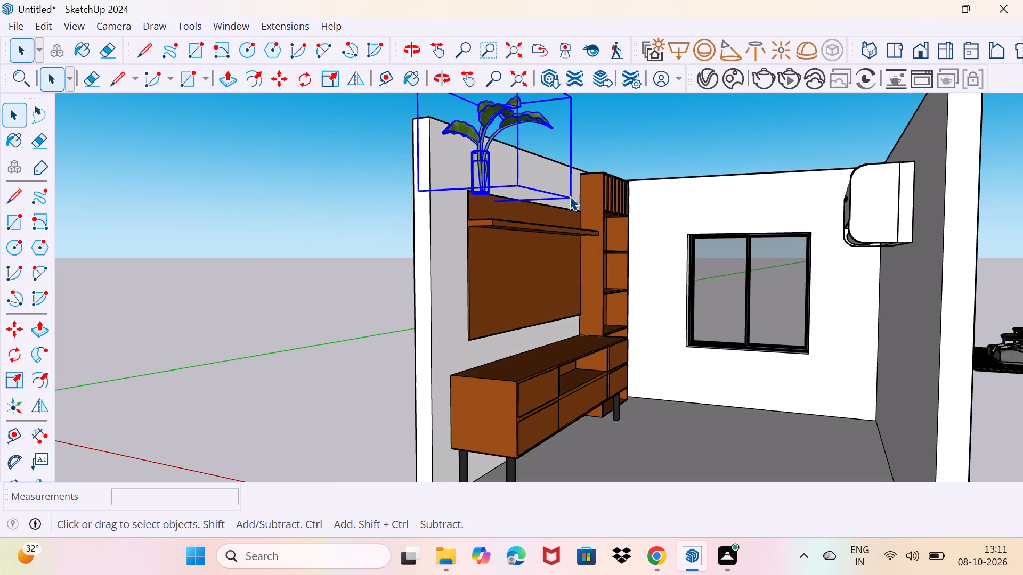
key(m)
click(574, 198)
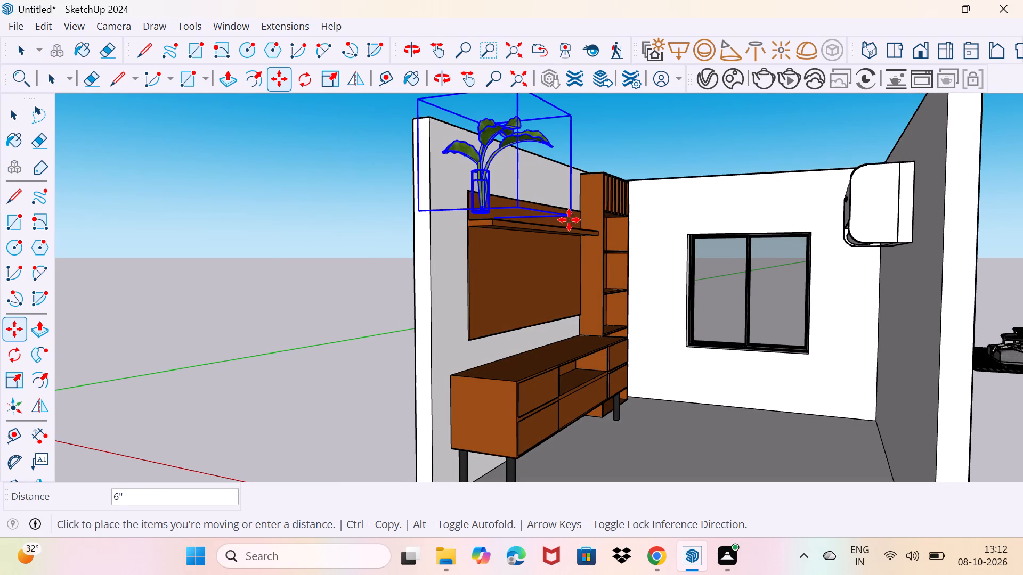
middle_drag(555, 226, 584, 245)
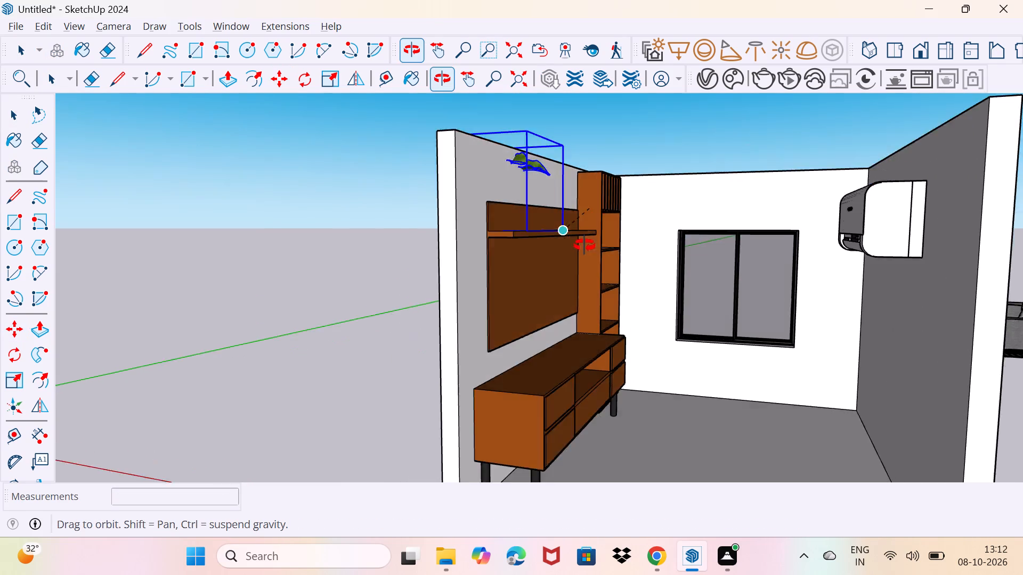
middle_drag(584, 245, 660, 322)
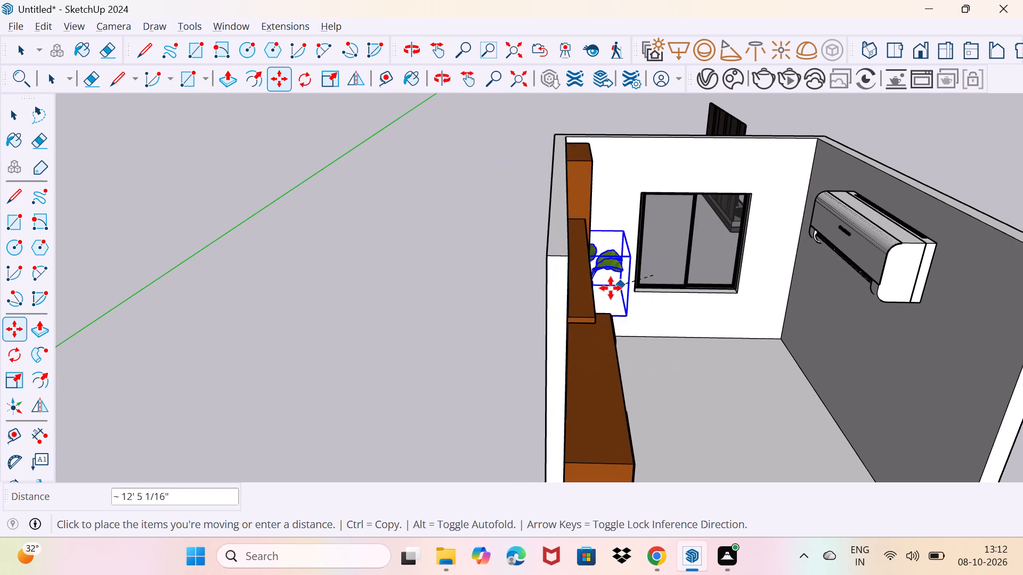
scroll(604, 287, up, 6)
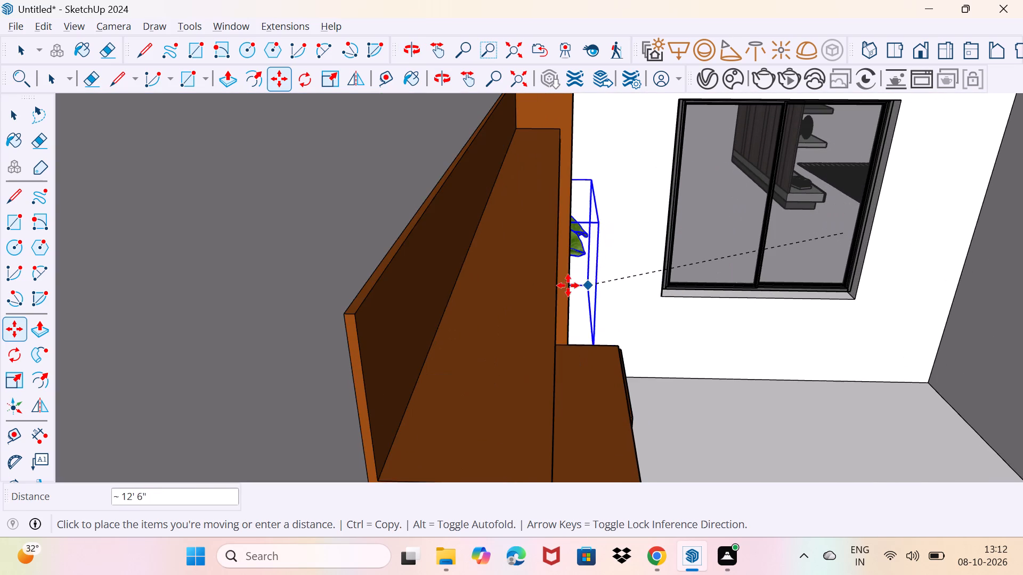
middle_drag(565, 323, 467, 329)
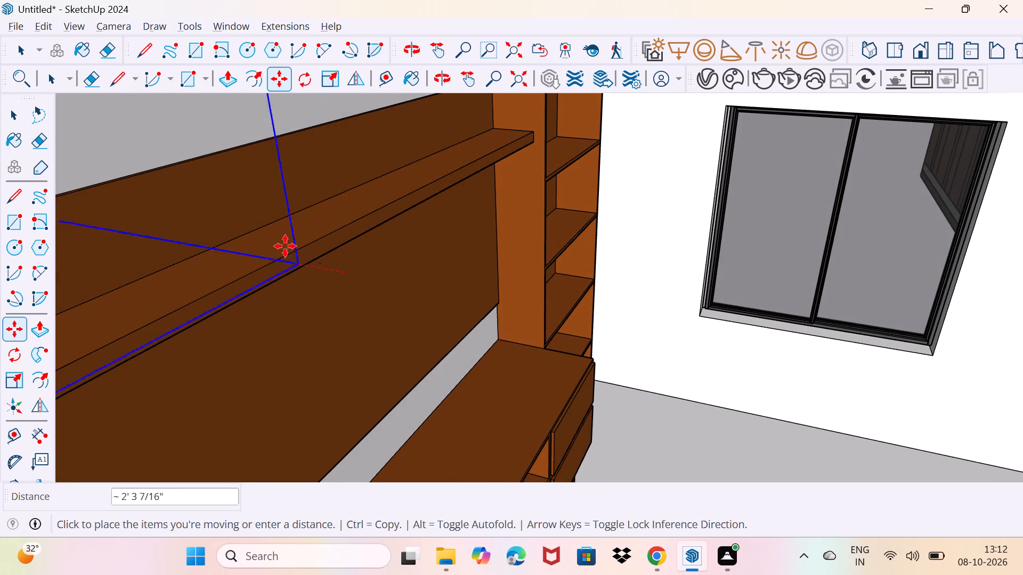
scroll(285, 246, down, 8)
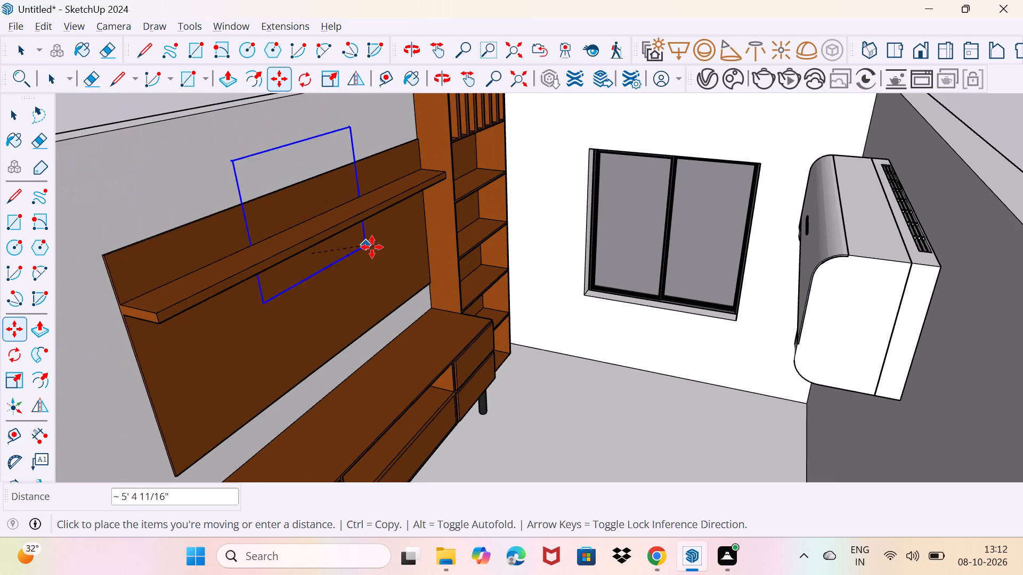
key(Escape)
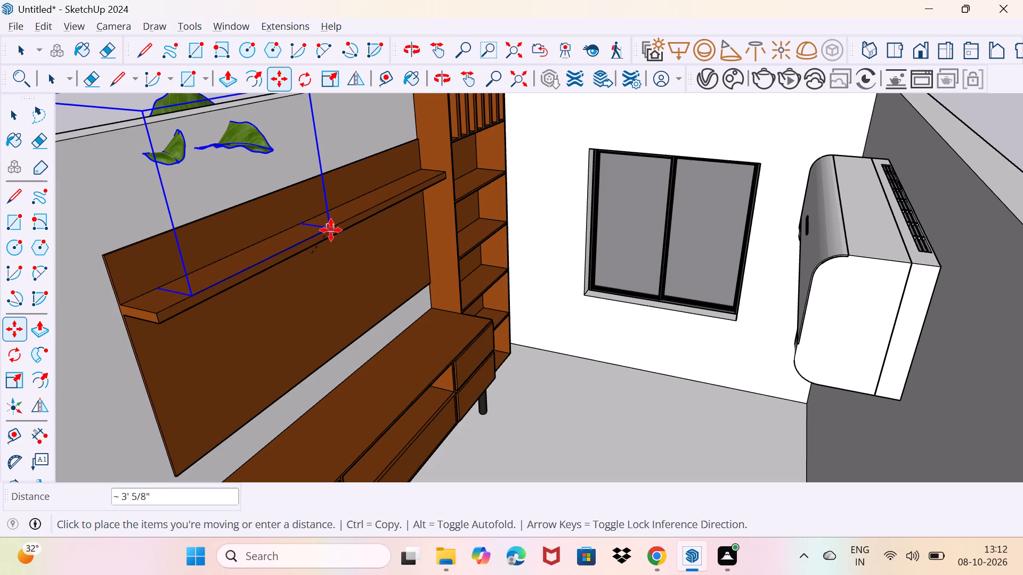
Reposition the plant by its base corner toward the wall shelf, with the last move about 10 1/2".
middle_drag(105, 341, 245, 302)
scroll(245, 302, down, 1)
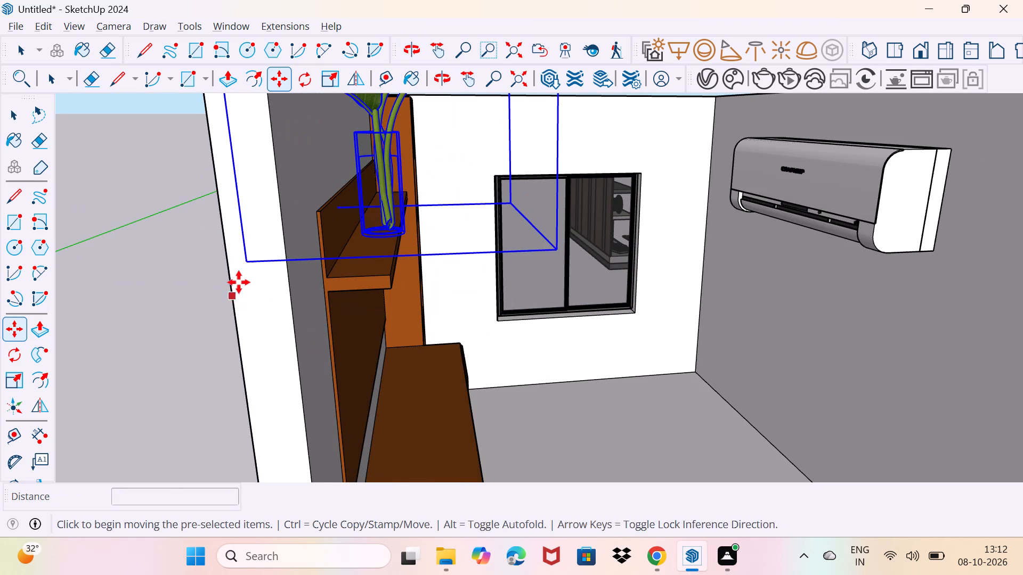
drag(242, 264, 330, 274)
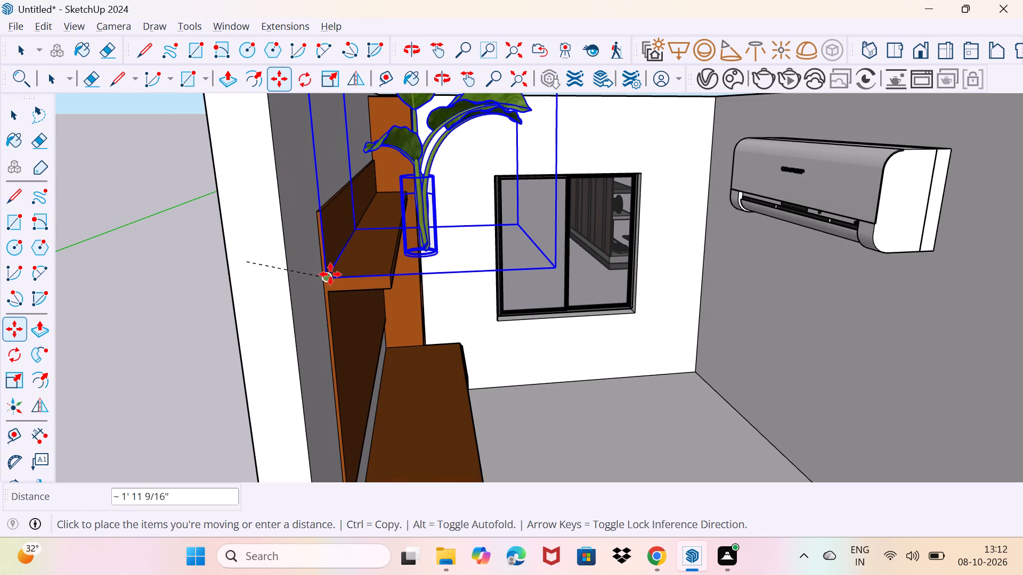
drag(330, 274, 246, 292)
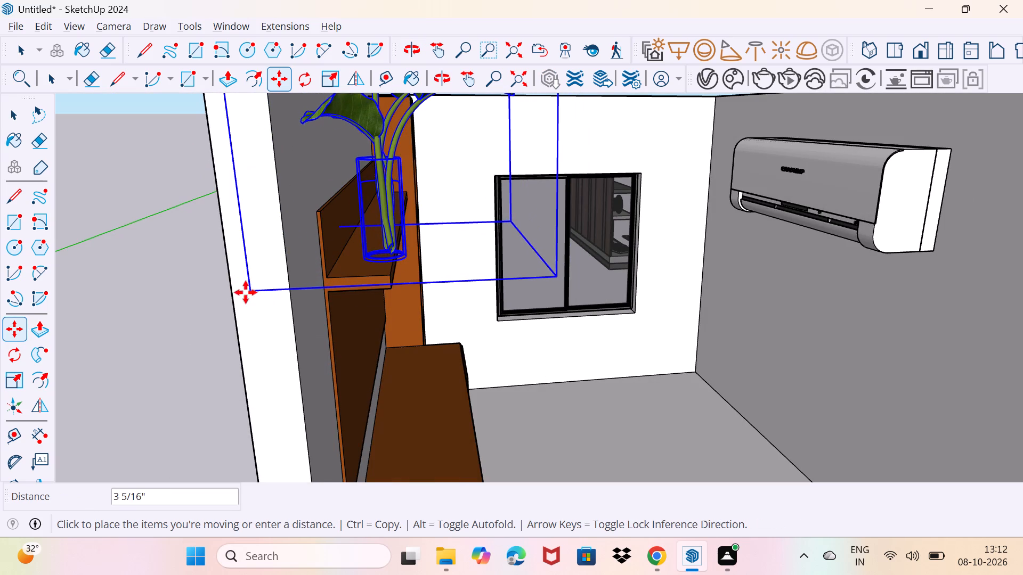
drag(246, 292, 223, 298)
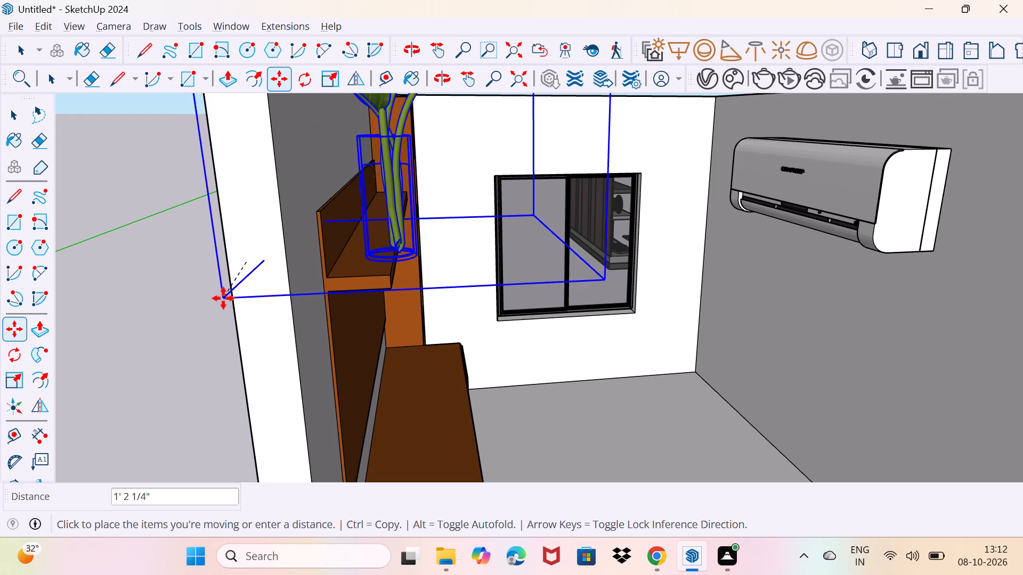
drag(223, 298, 194, 295)
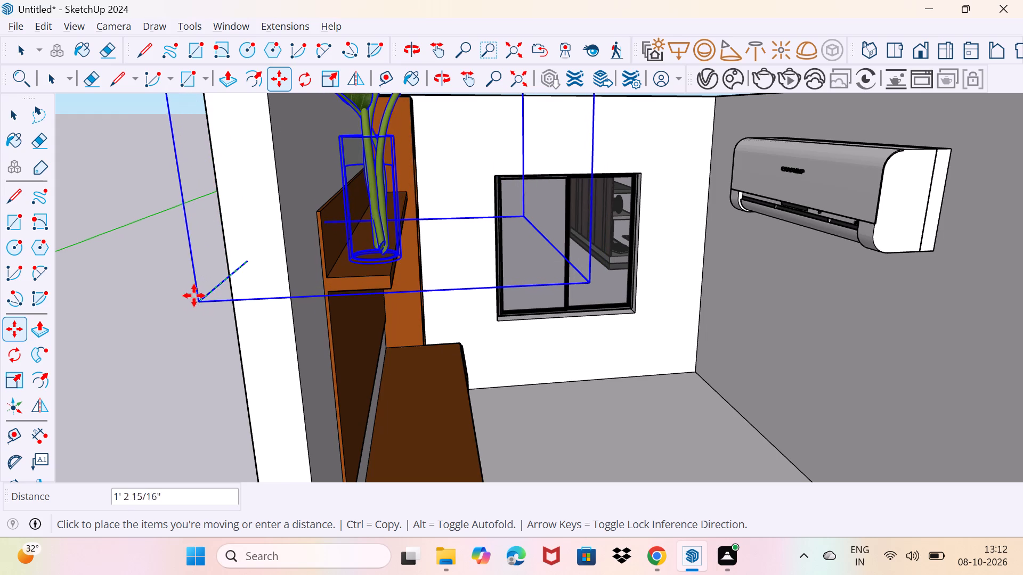
drag(194, 295, 191, 287)
click(191, 287)
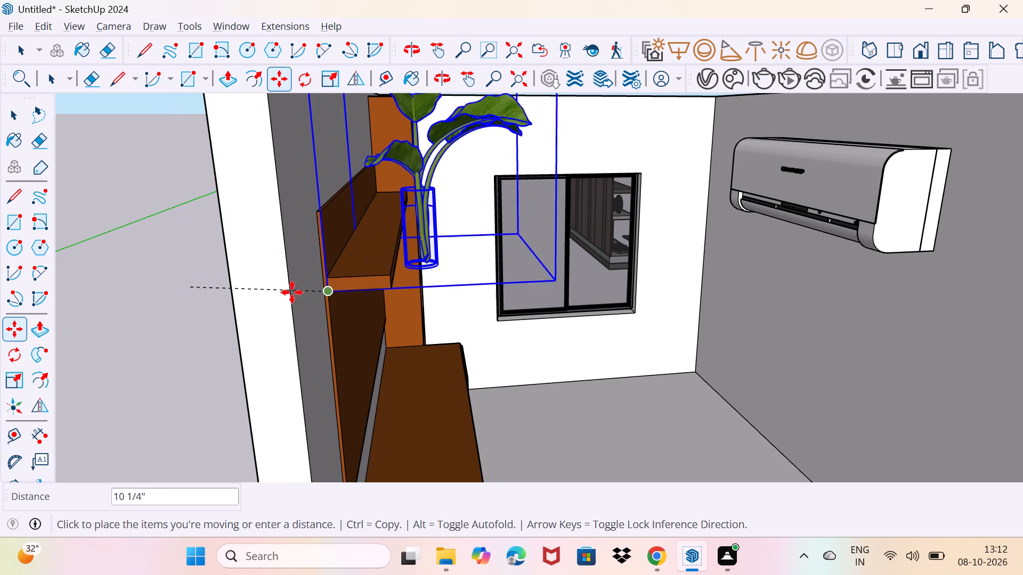
click(228, 285)
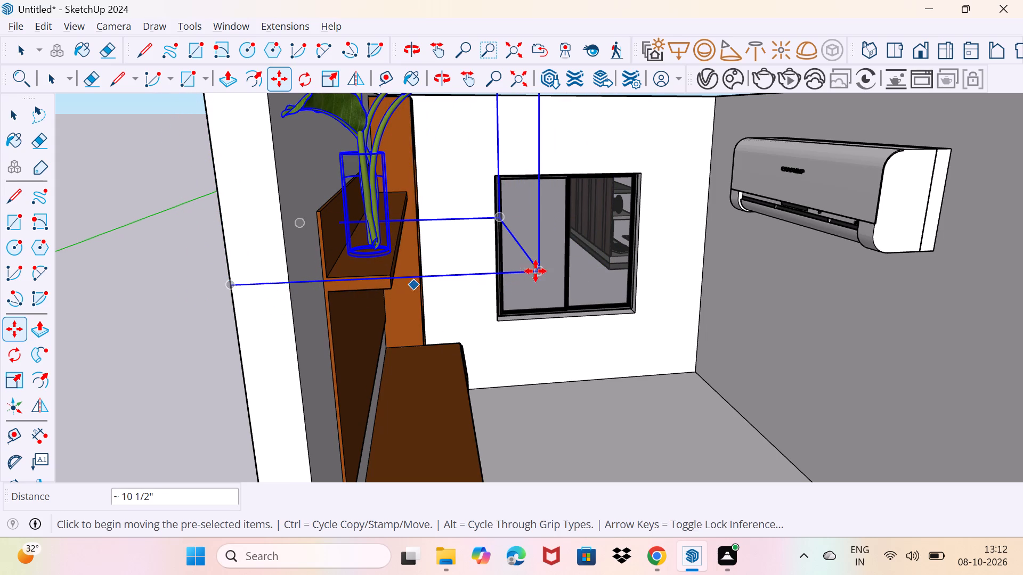
Lower the plant slightly so its vase base is near shelf height, and clear the selection.
drag(537, 269, 538, 292)
click(538, 292)
key(Escape)
key(space)
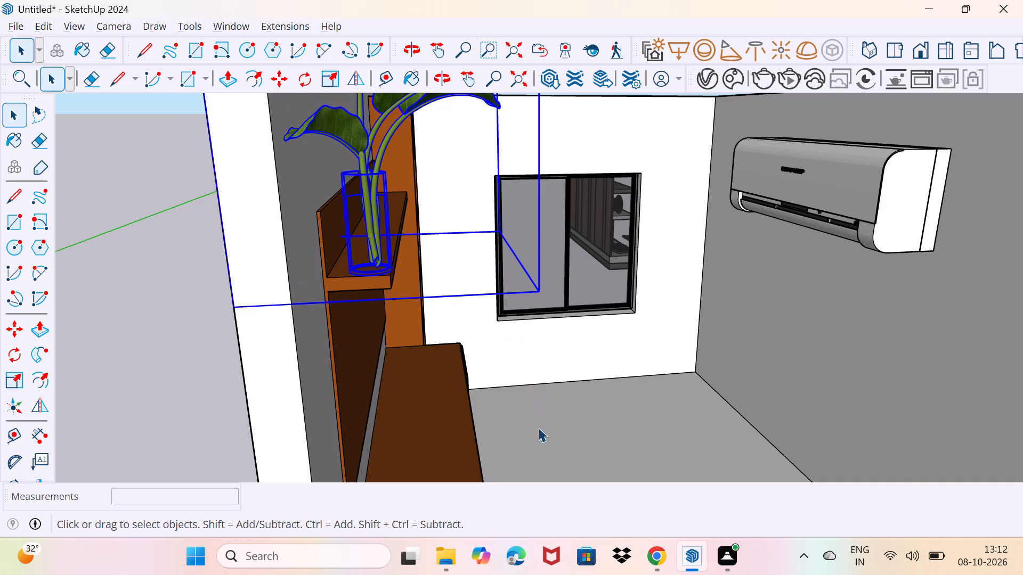
drag(538, 428, 539, 415)
scroll(542, 394, down, 3)
middle_drag(542, 390, 359, 392)
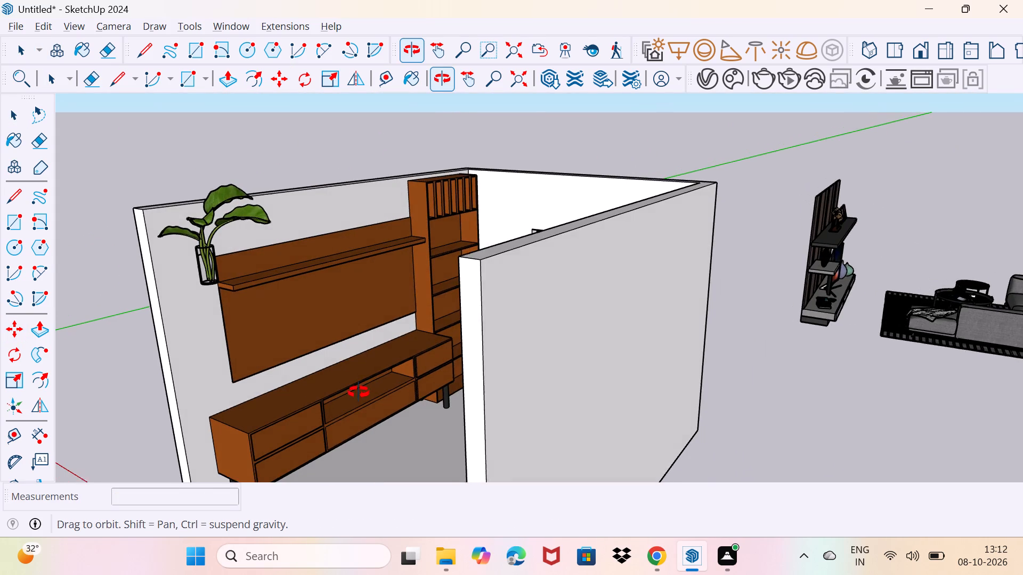
Delete the downloaded TV wall unit outside the room, including its slatted panel, shelves, television and decor.
middle_drag(359, 392, 339, 418)
scroll(339, 418, down, 3)
middle_drag(826, 273, 801, 353)
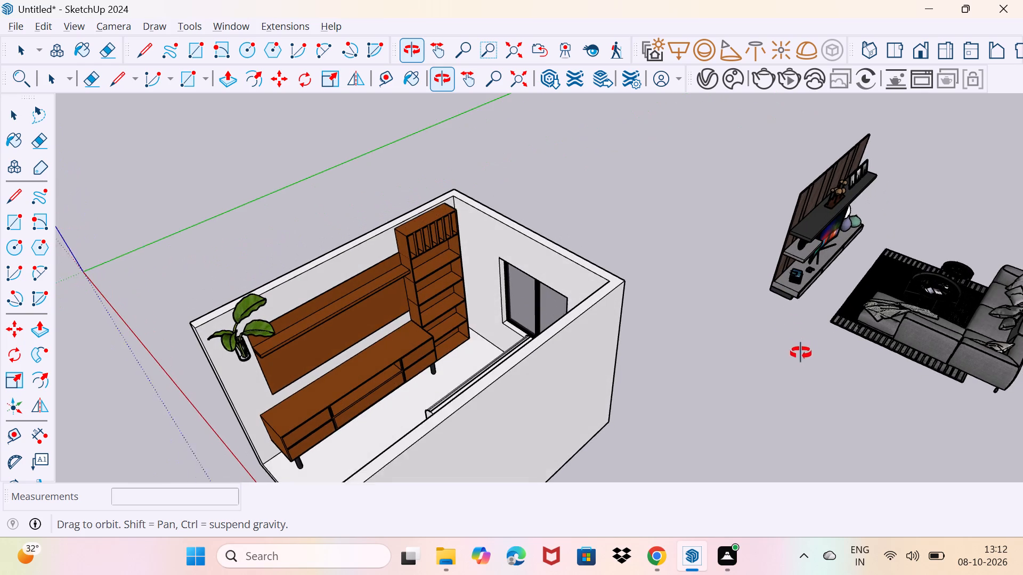
middle_drag(801, 353, 807, 348)
click(780, 246)
middle_drag(822, 282, 720, 199)
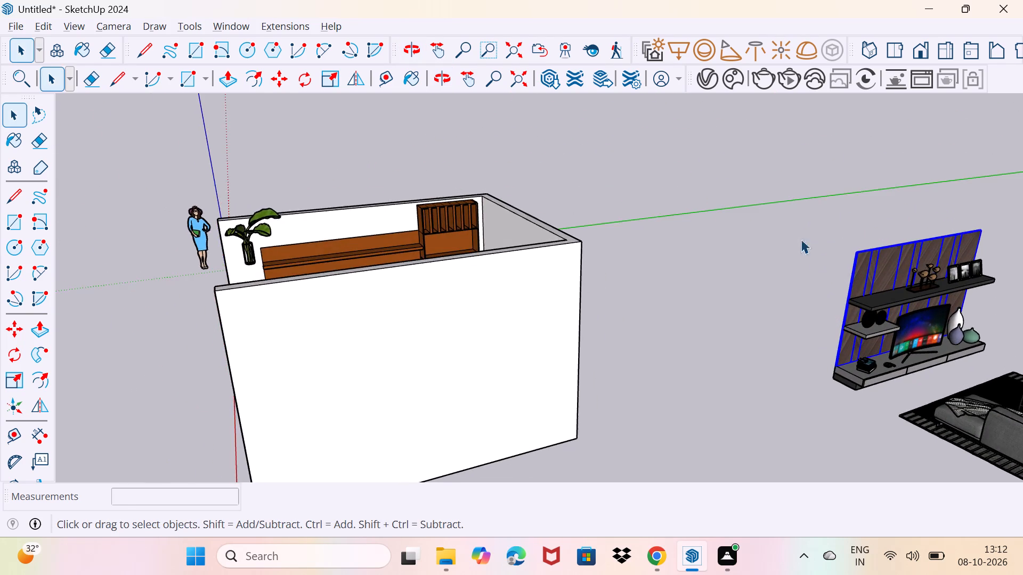
scroll(832, 267, down, 2)
middle_drag(932, 295, 738, 254)
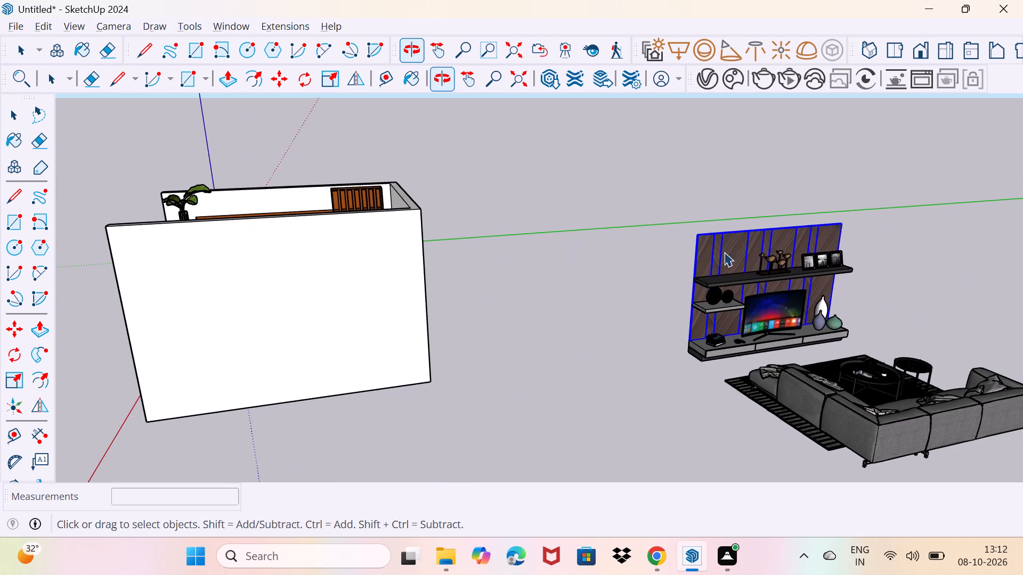
drag(602, 191, 849, 344)
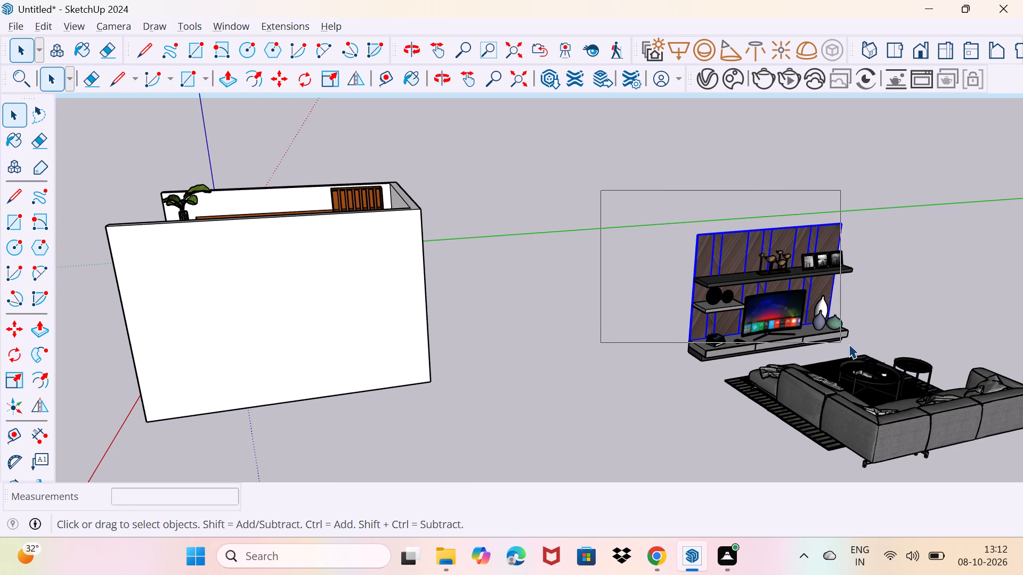
drag(849, 344, 936, 362)
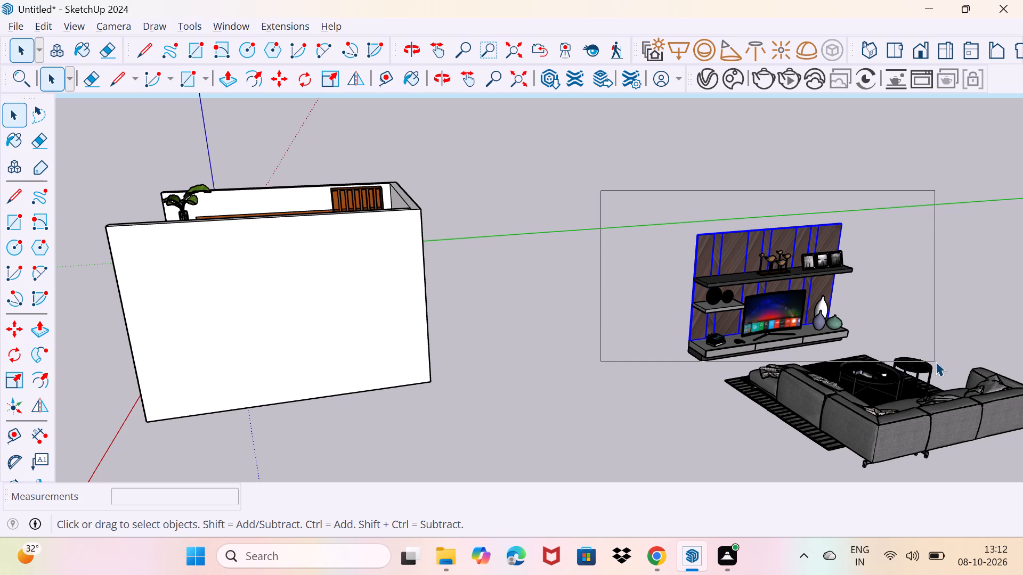
drag(936, 362, 936, 362)
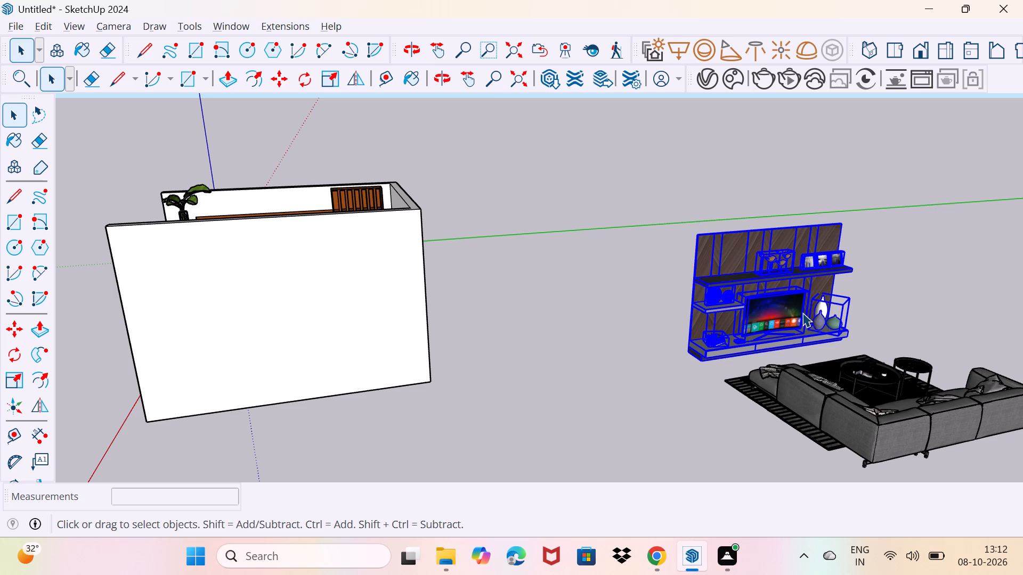
key(Delete)
Move the sofa set with its rug and coffee tables about 35' 3" by its base corner into the room's front floor corner.
click(839, 399)
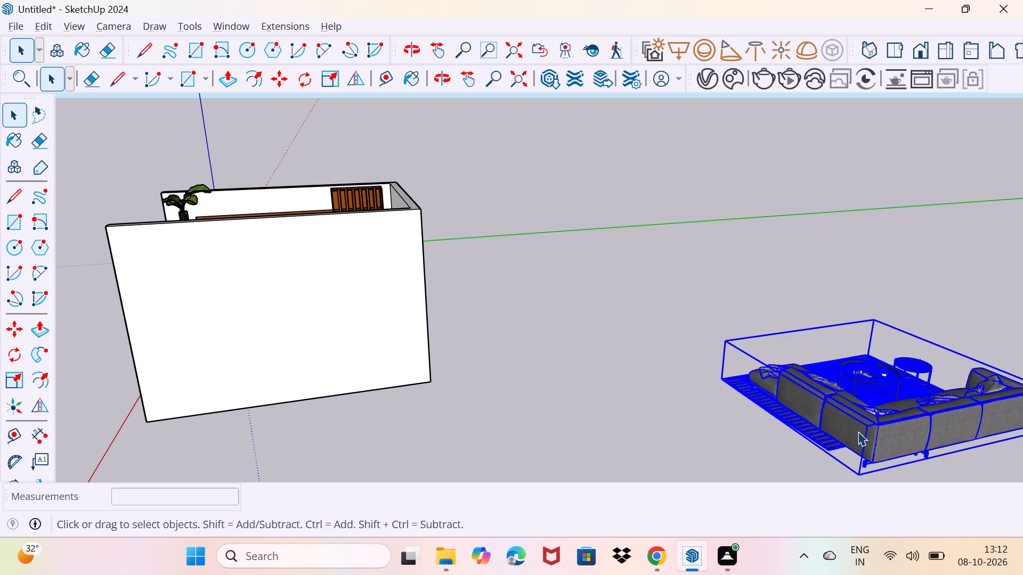
middle_drag(858, 428, 1021, 445)
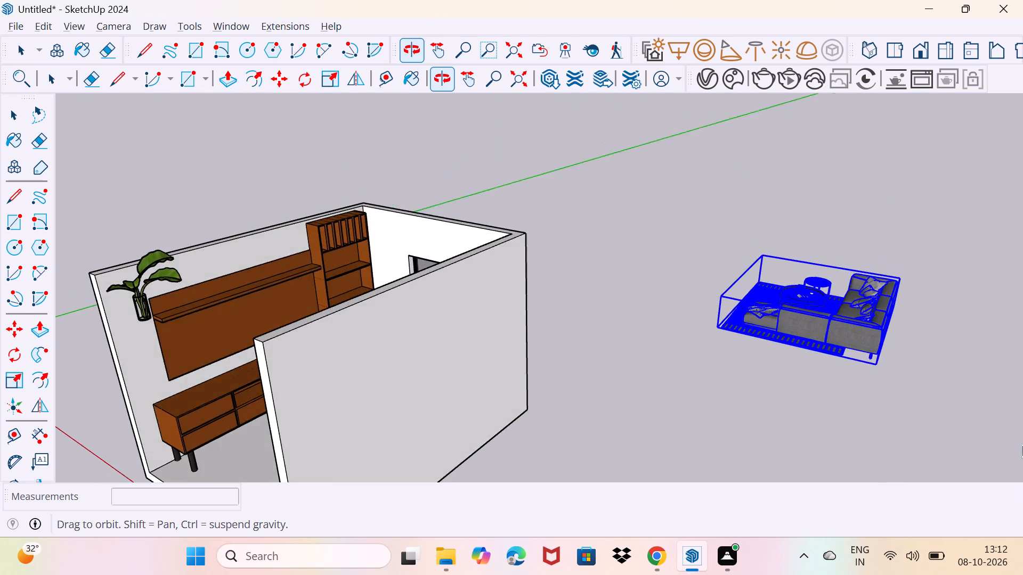
scroll(620, 389, down, 4)
middle_drag(613, 391, 746, 342)
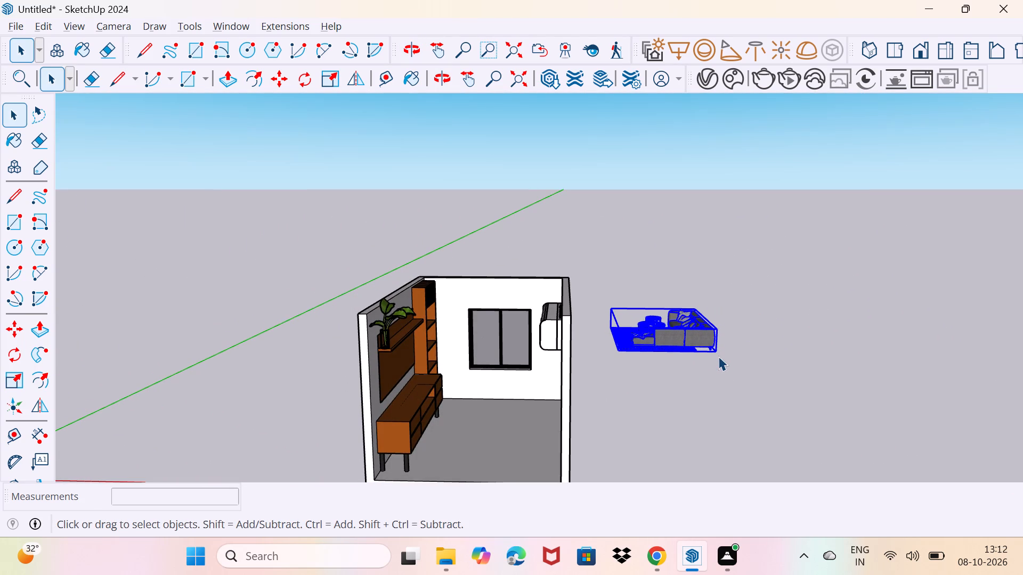
key(m)
click(716, 350)
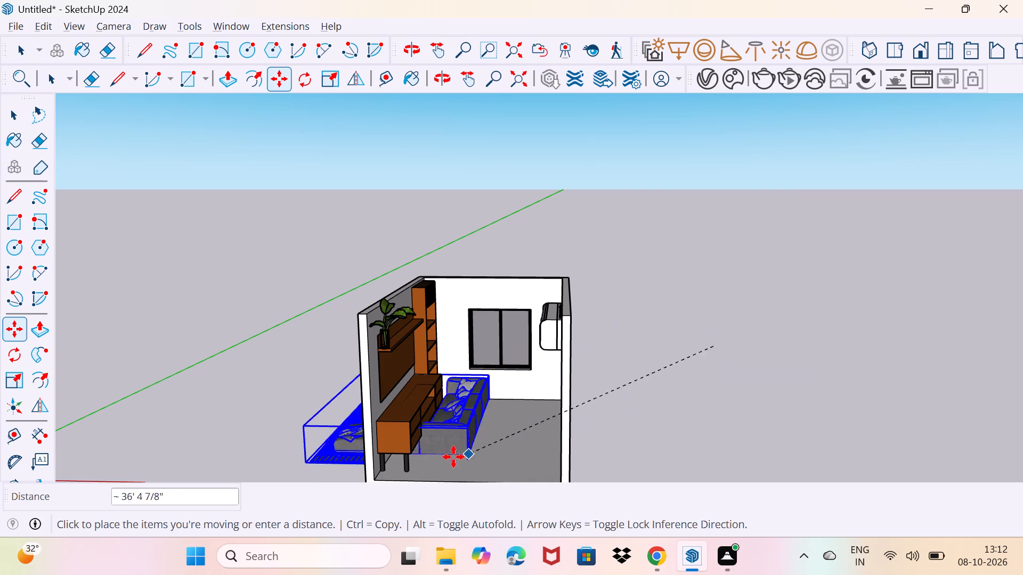
middle_drag(553, 469, 562, 400)
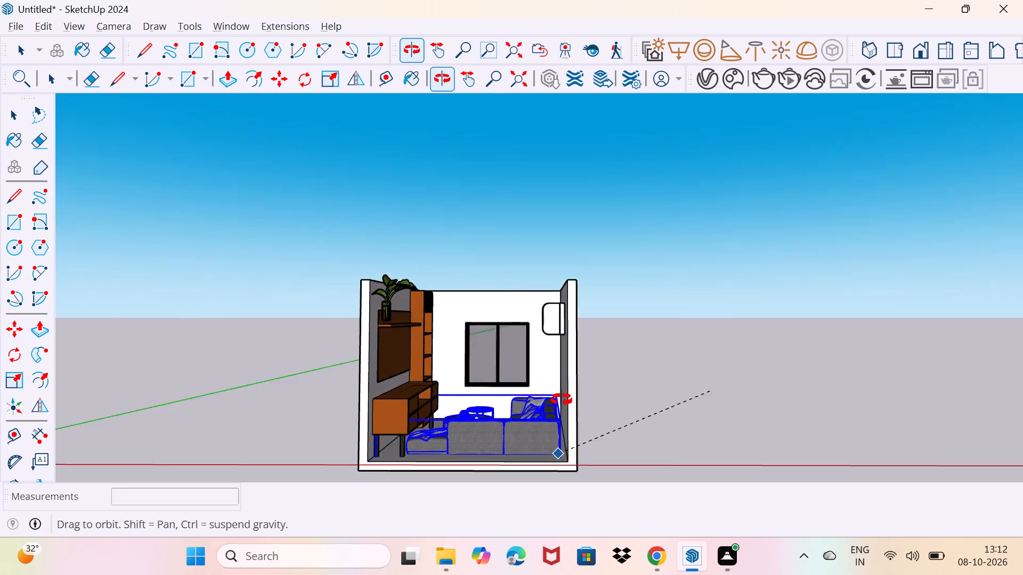
middle_drag(562, 400, 563, 391)
middle_drag(555, 423, 572, 508)
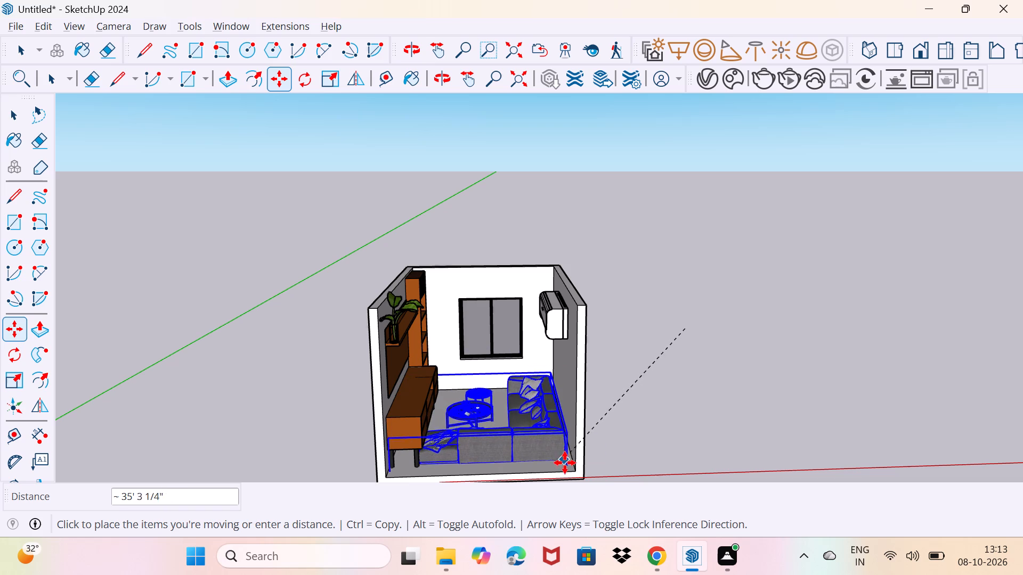
click(565, 464)
Raise the sofa set about 10" so its rug comes up above the room floor.
middle_drag(571, 465, 546, 313)
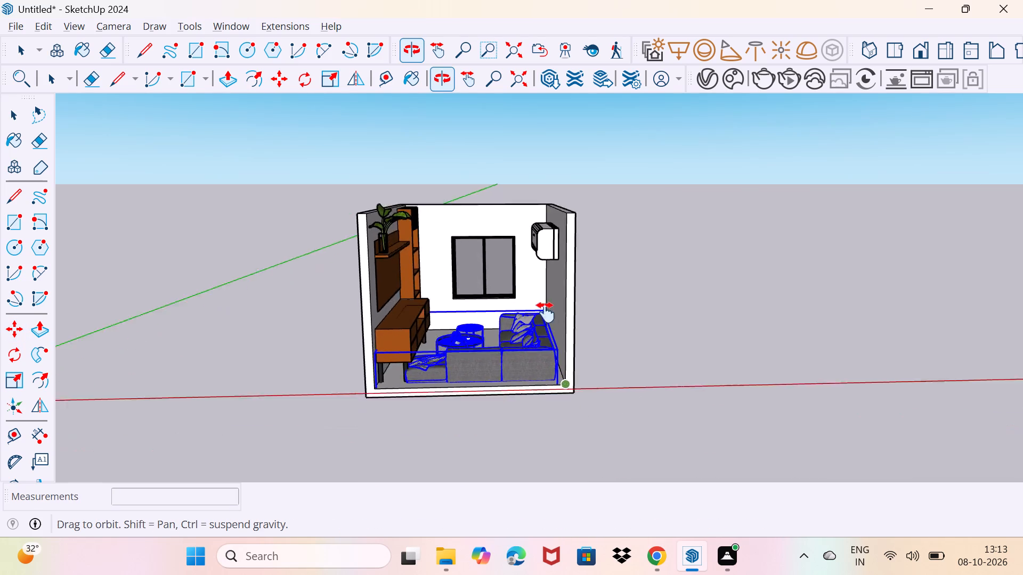
middle_drag(546, 313, 543, 309)
drag(538, 276, 539, 271)
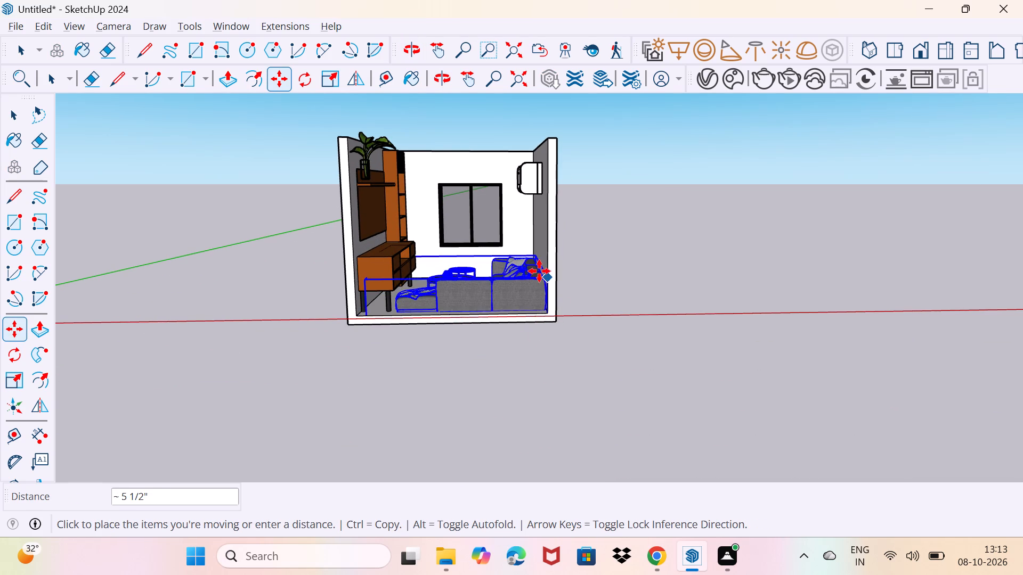
drag(539, 271, 545, 267)
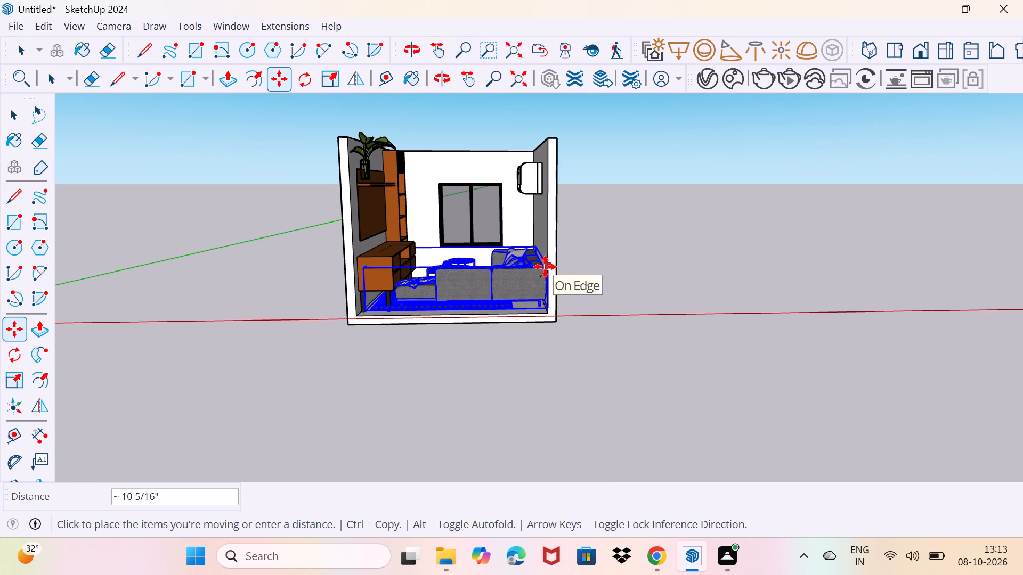
drag(545, 267, 545, 268)
Lower the sofa set slightly by its upper bounding corner along the wall edge so it meets the floor, and clear the selection.
scroll(553, 312, up, 7)
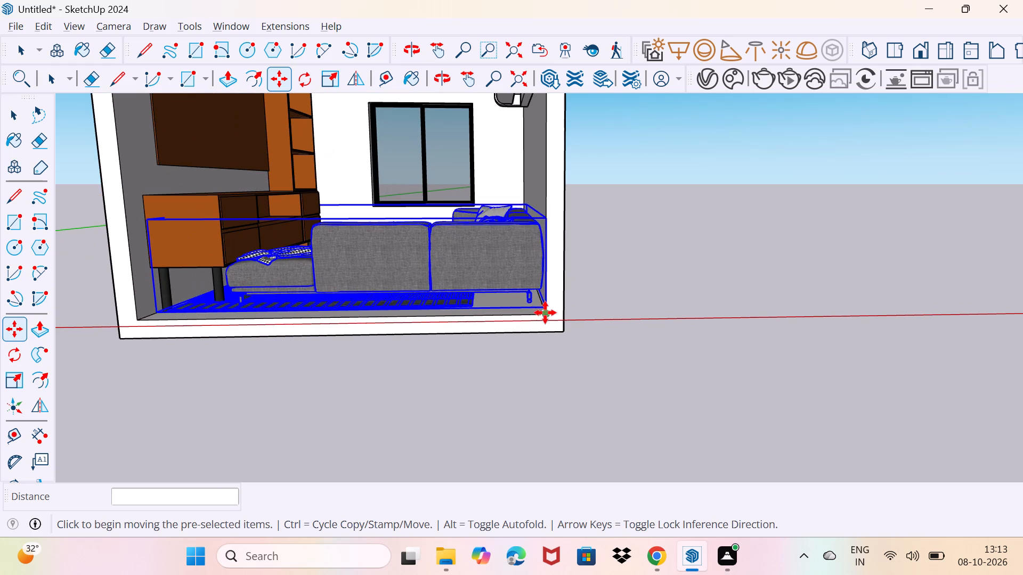
drag(545, 308, 550, 316)
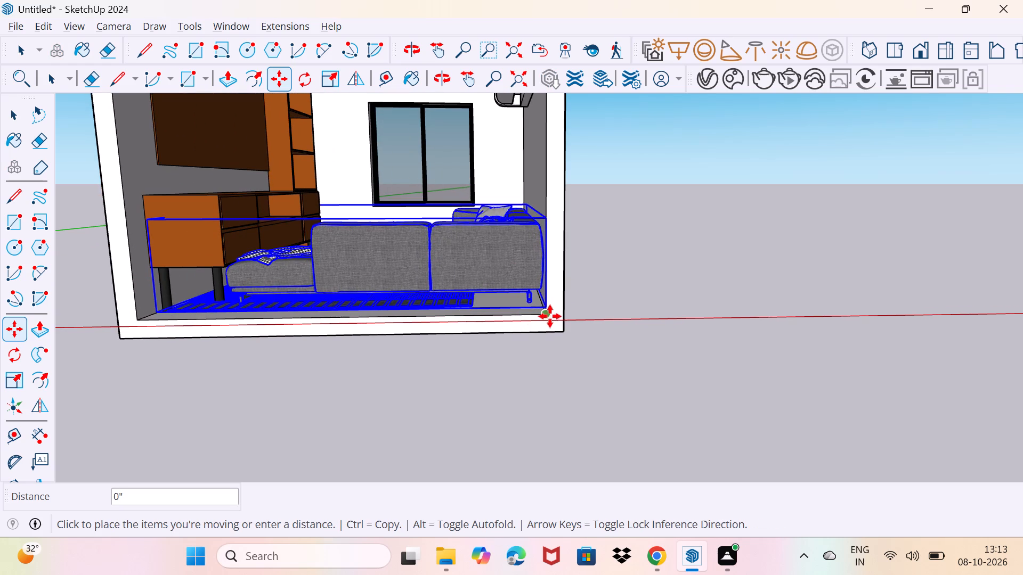
drag(550, 316, 548, 323)
drag(548, 323, 548, 327)
scroll(539, 310, up, 2)
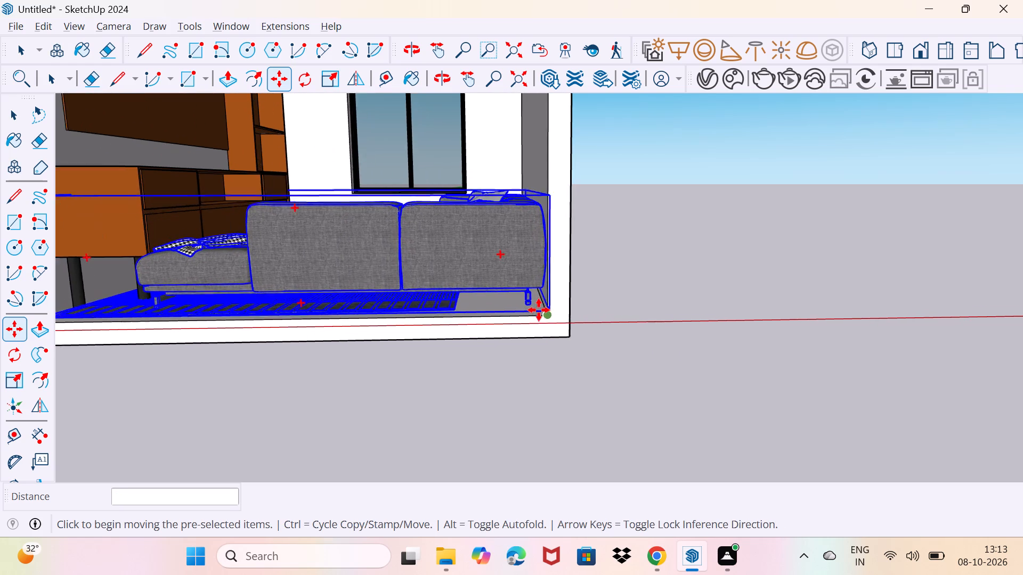
scroll(539, 310, up, 1)
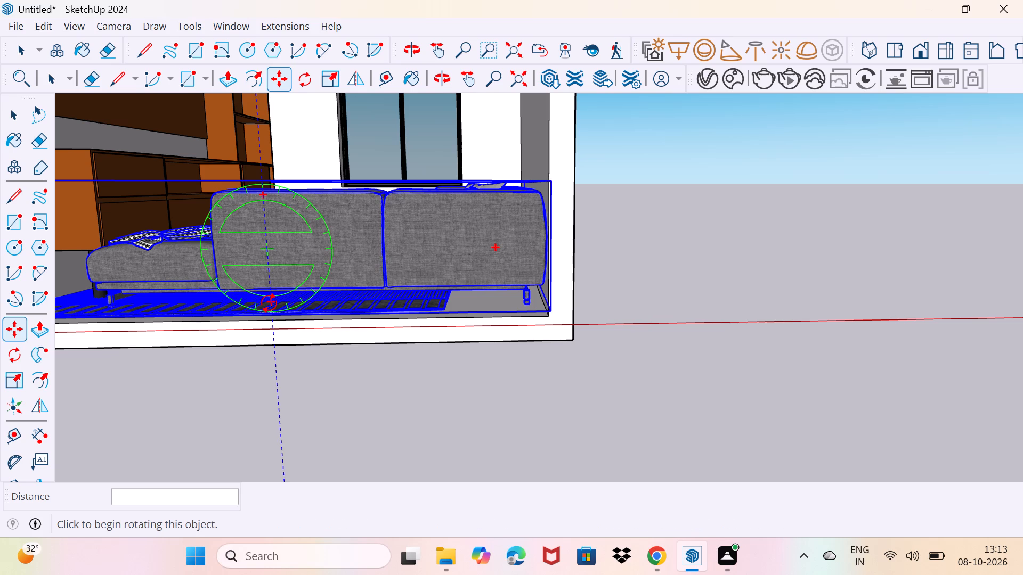
drag(551, 180, 550, 196)
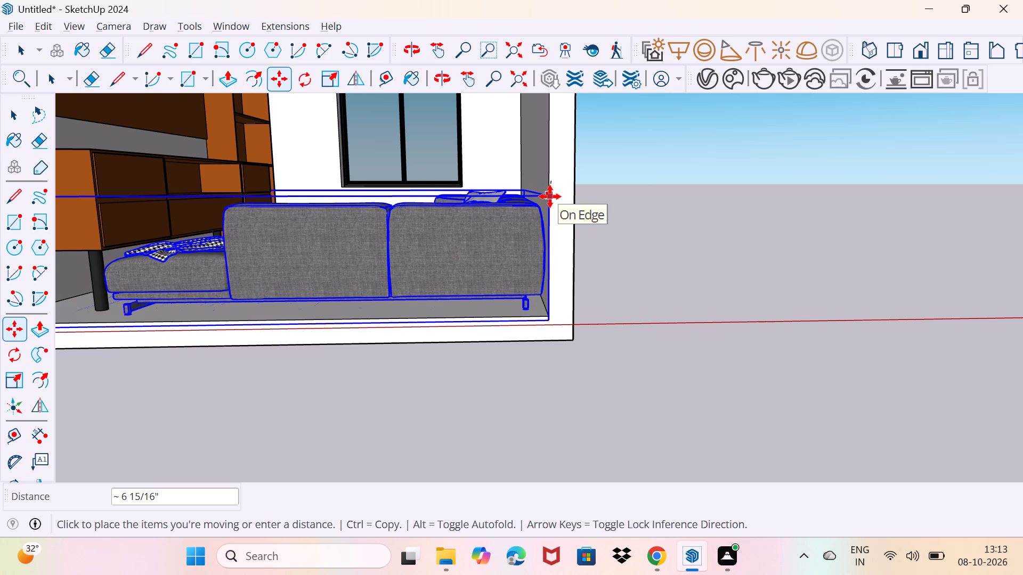
drag(550, 196, 549, 193)
click(549, 193)
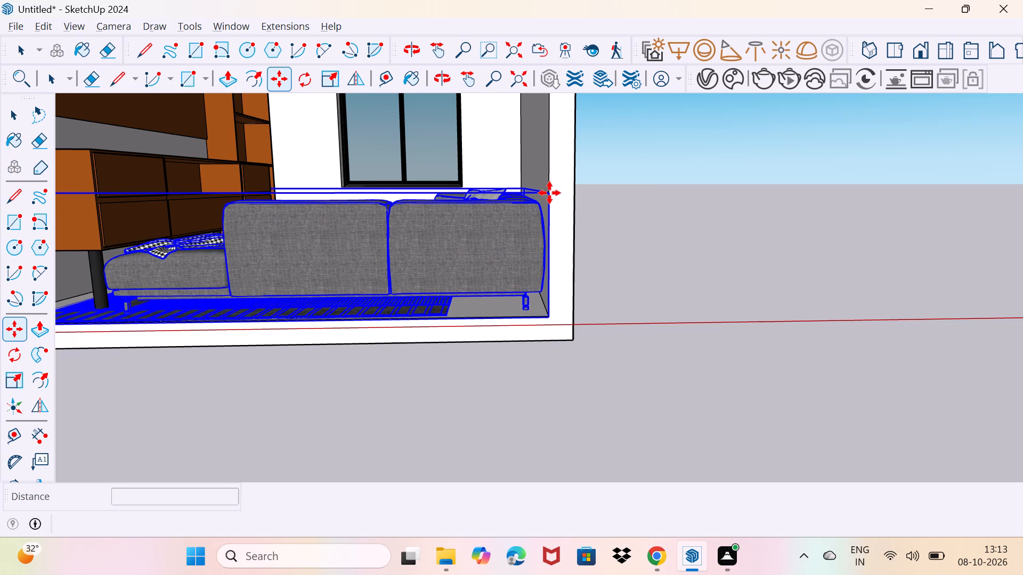
key(Escape)
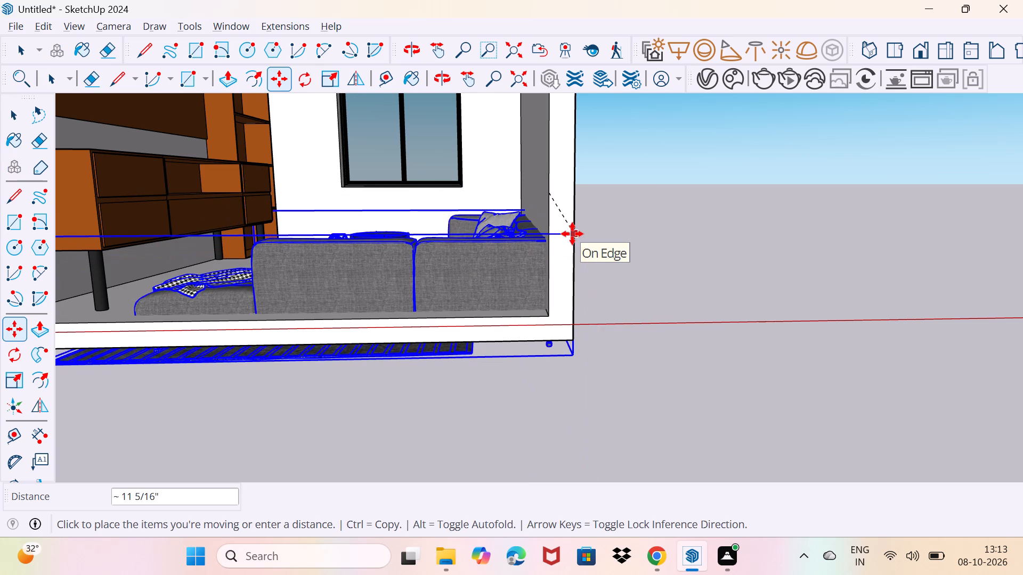
drag(588, 361, 602, 346)
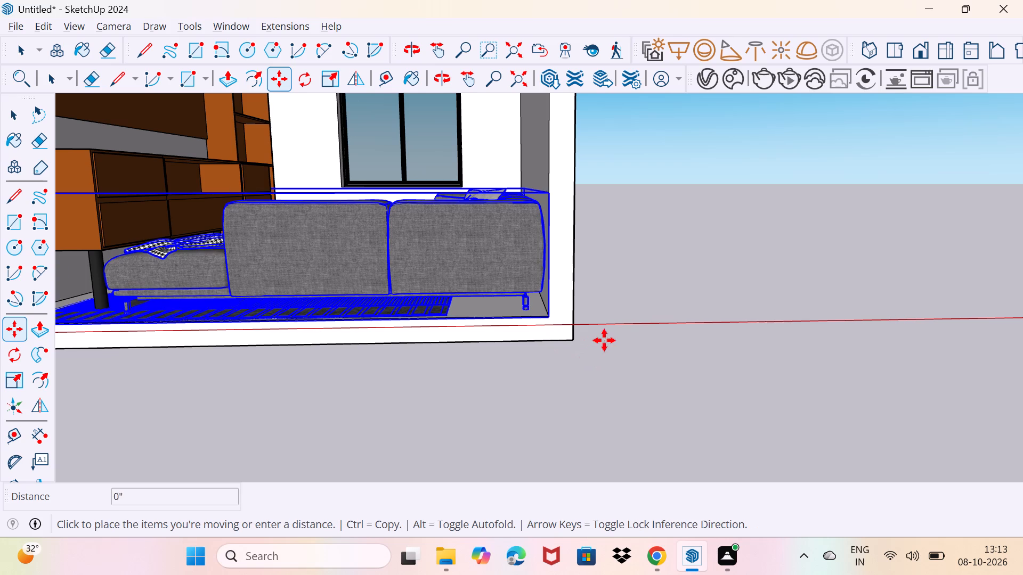
key(Escape)
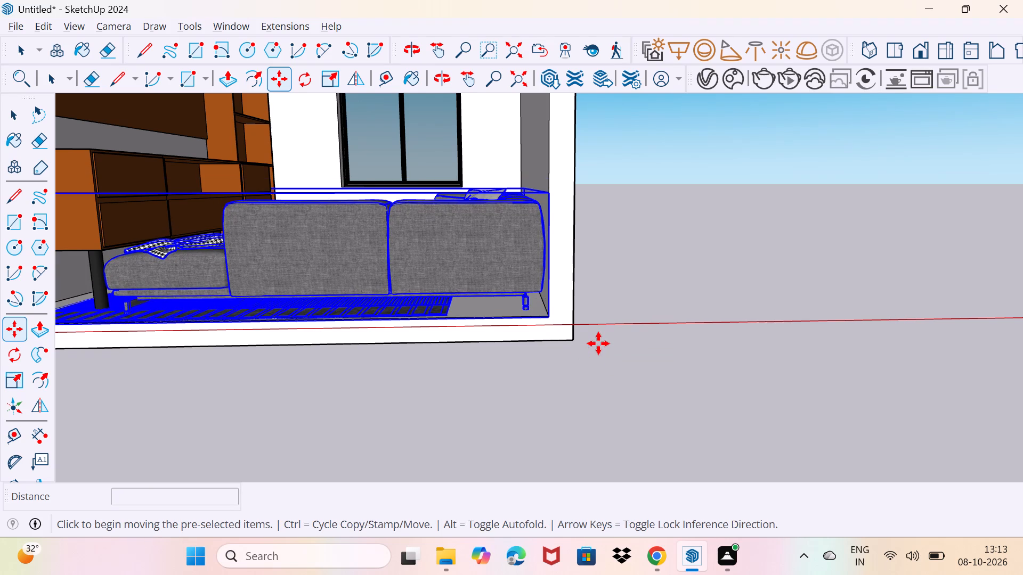
key(space)
drag(574, 412, 593, 391)
Scale the sofa set uniformly to 0.75 from its corner beside the TV console.
middle_drag(486, 375, 487, 376)
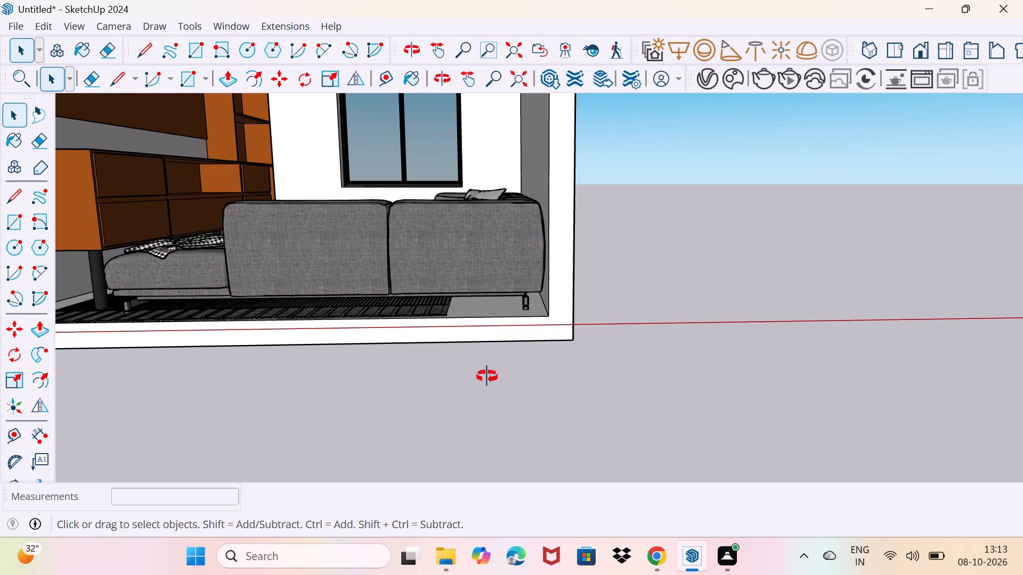
middle_drag(487, 376, 571, 448)
scroll(572, 444, down, 1)
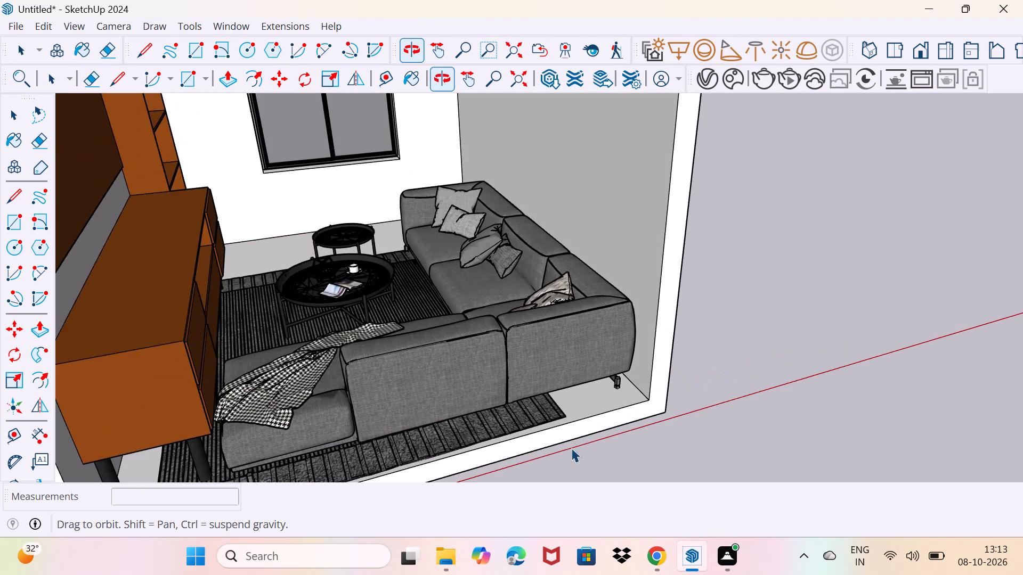
click(358, 358)
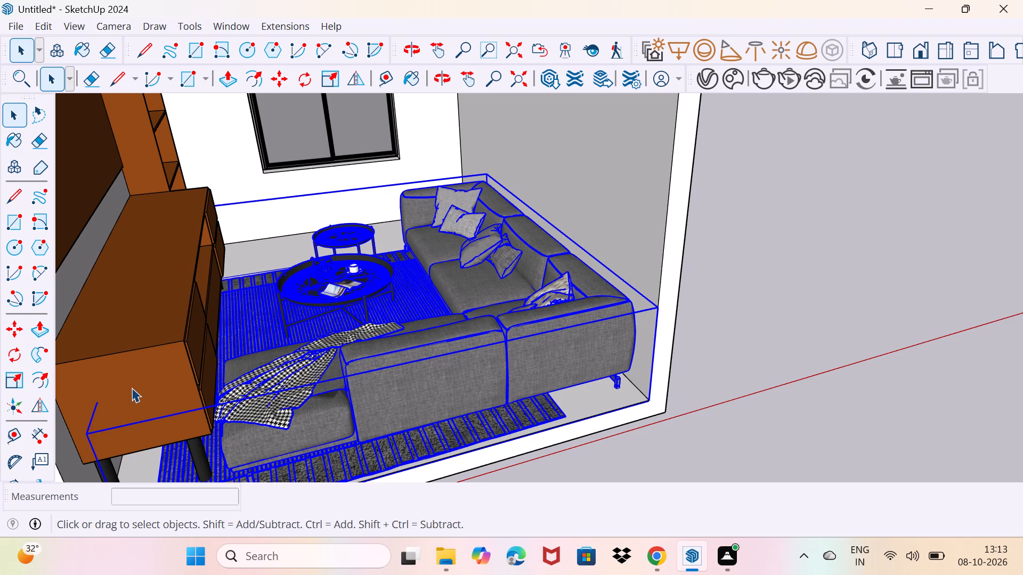
click(8, 381)
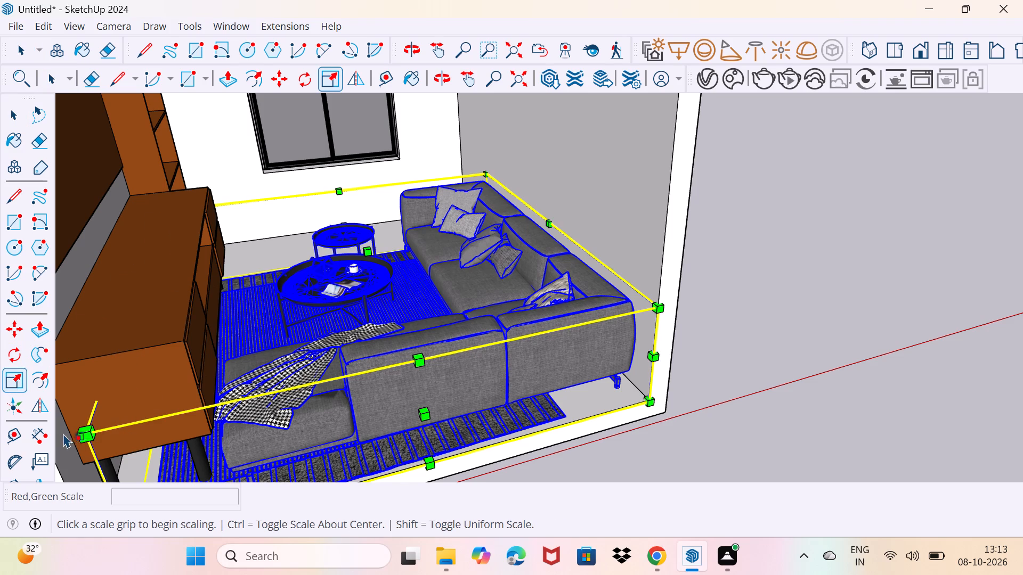
drag(92, 432, 106, 425)
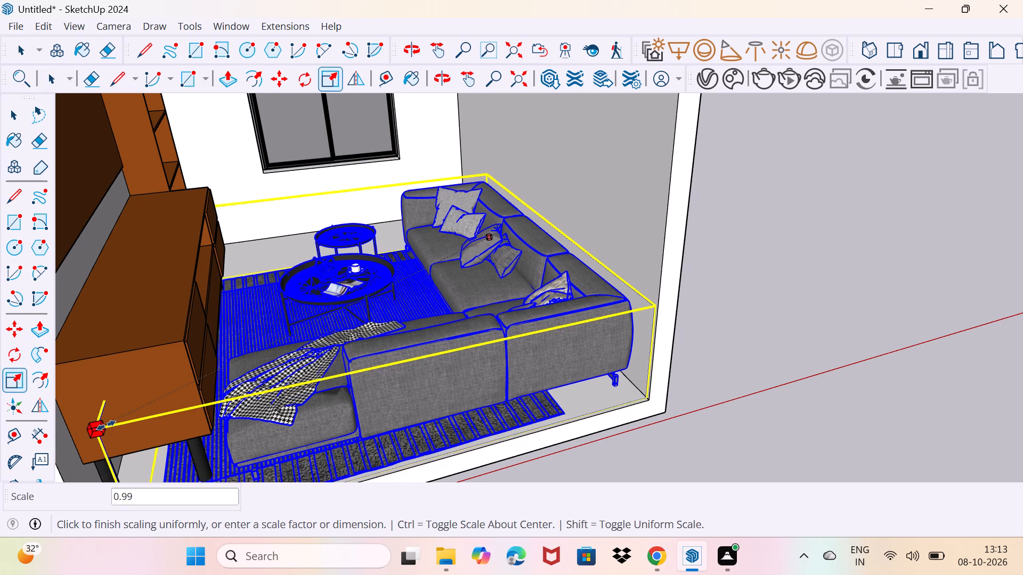
drag(106, 425, 255, 357)
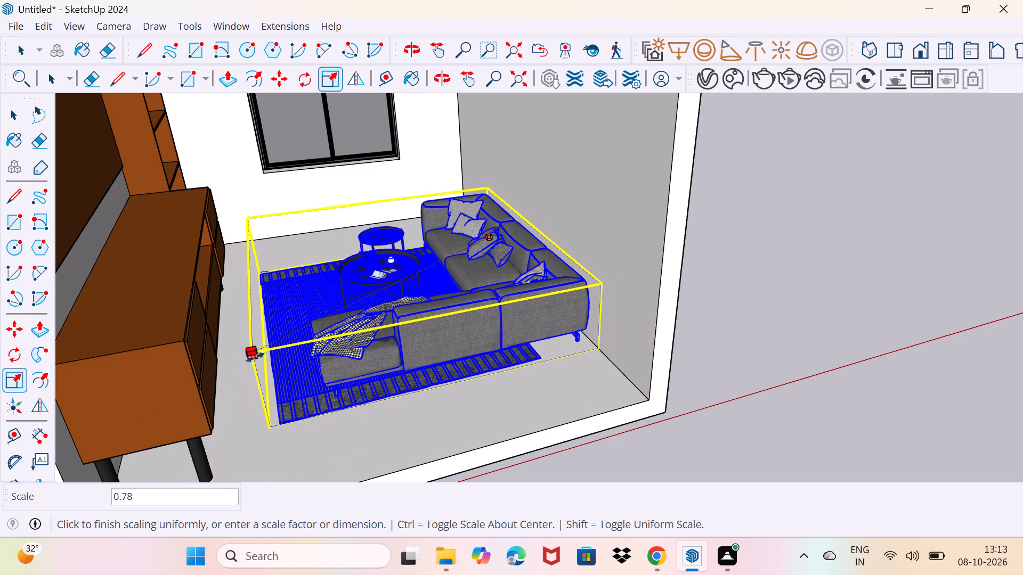
drag(255, 357, 272, 355)
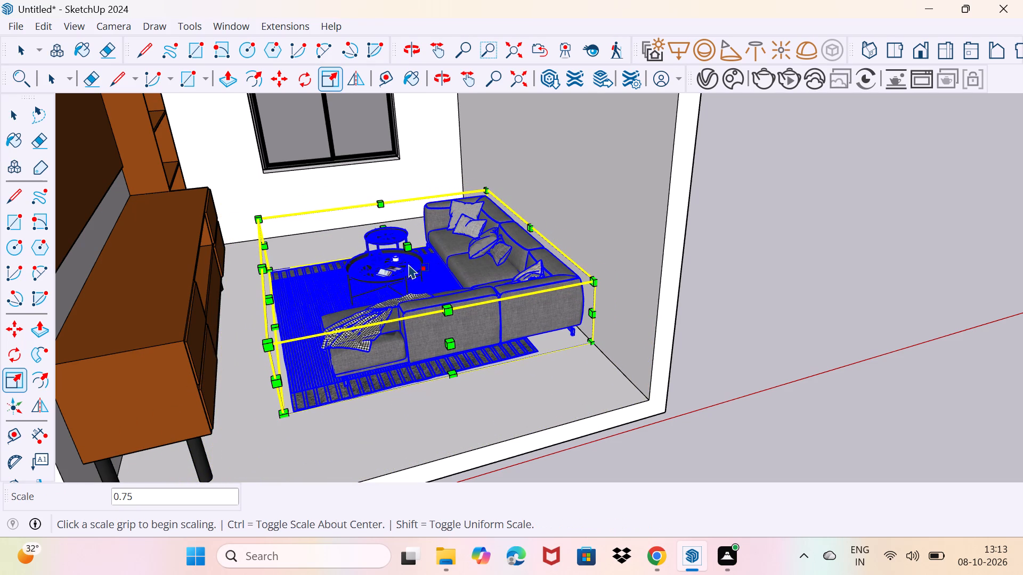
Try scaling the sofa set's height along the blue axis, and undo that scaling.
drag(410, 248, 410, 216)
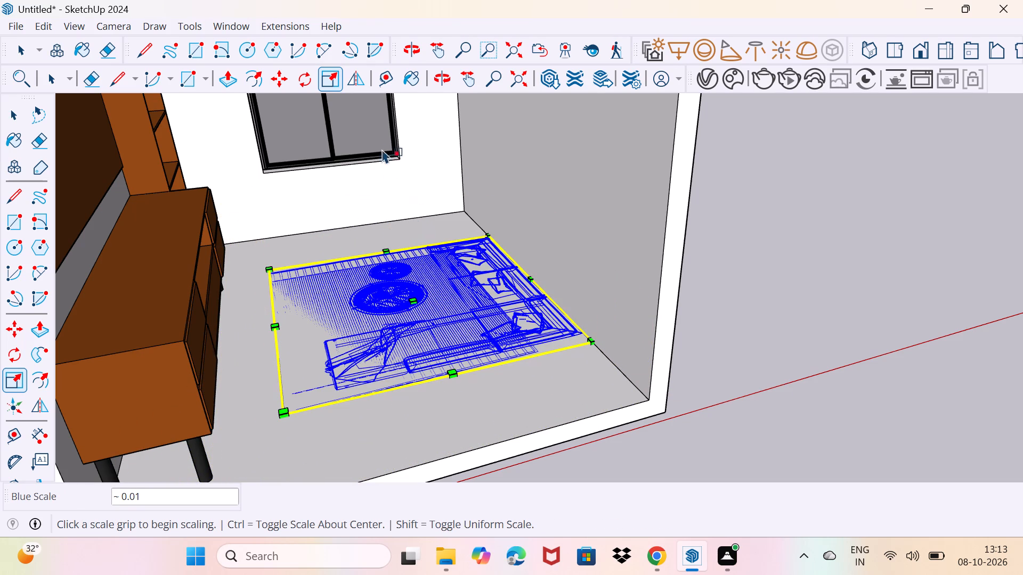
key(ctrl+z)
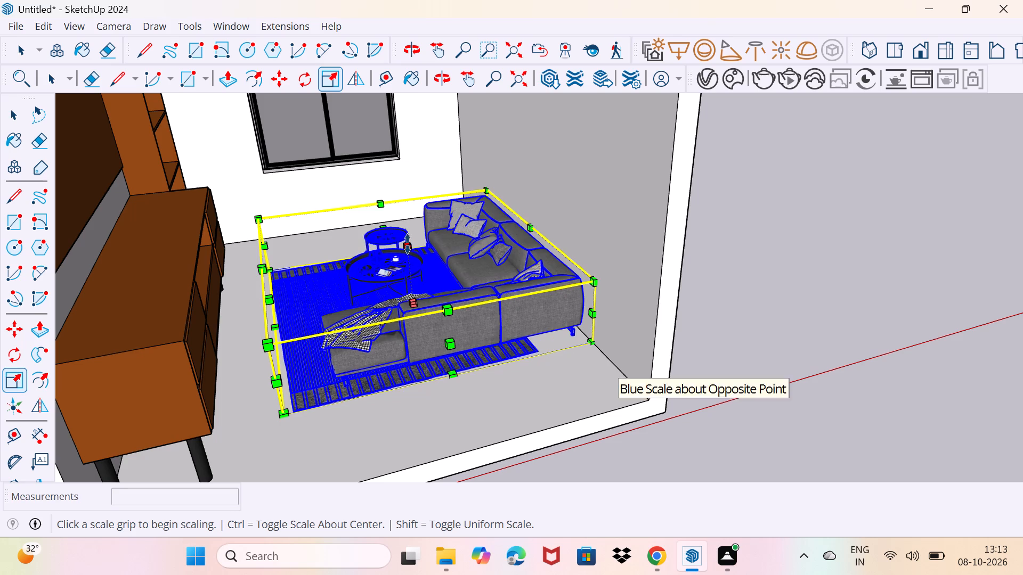
Scale the sofa set's height along the blue axis by about 1.25.
drag(408, 244, 408, 228)
click(408, 228)
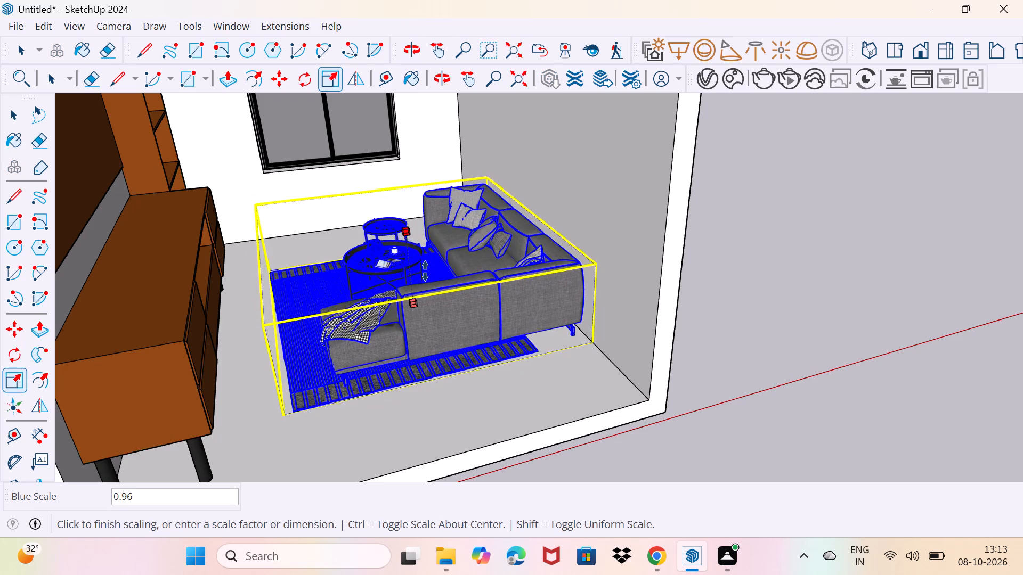
click(421, 207)
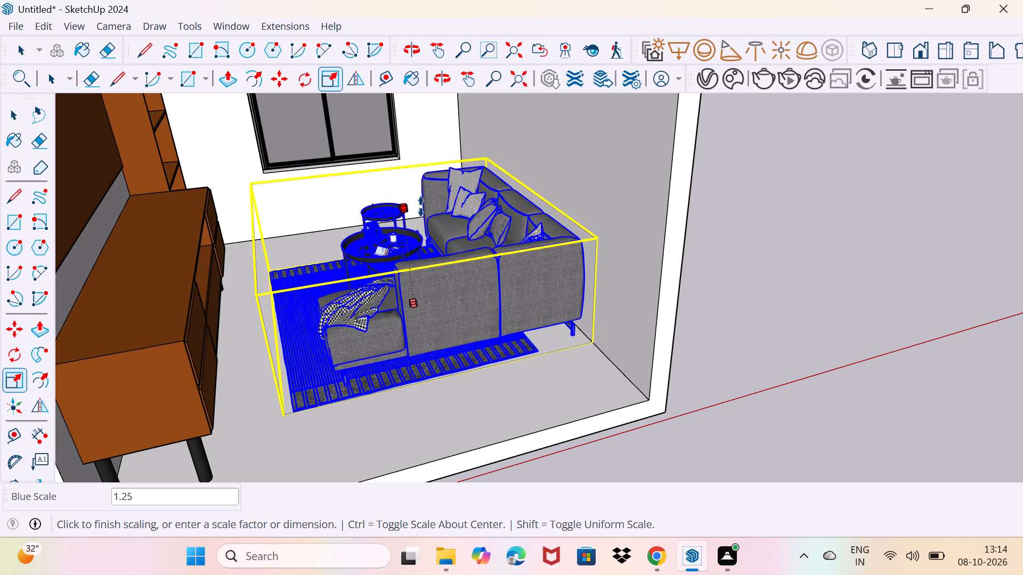
Stretch the sofa set toward the room's open front with a green, blue scale of about 1.27, 1.00.
middle_drag(428, 343, 500, 380)
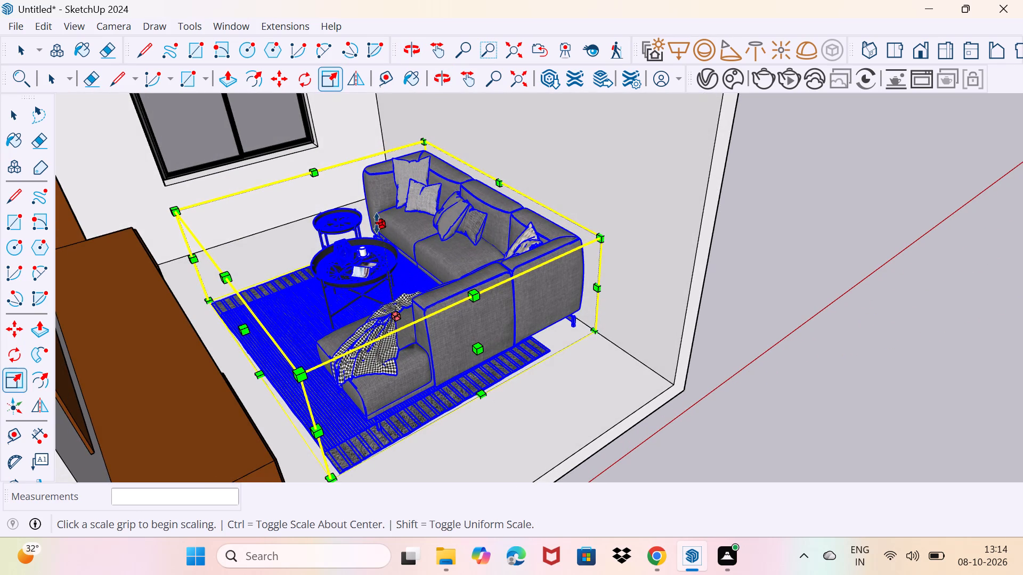
drag(475, 294, 489, 310)
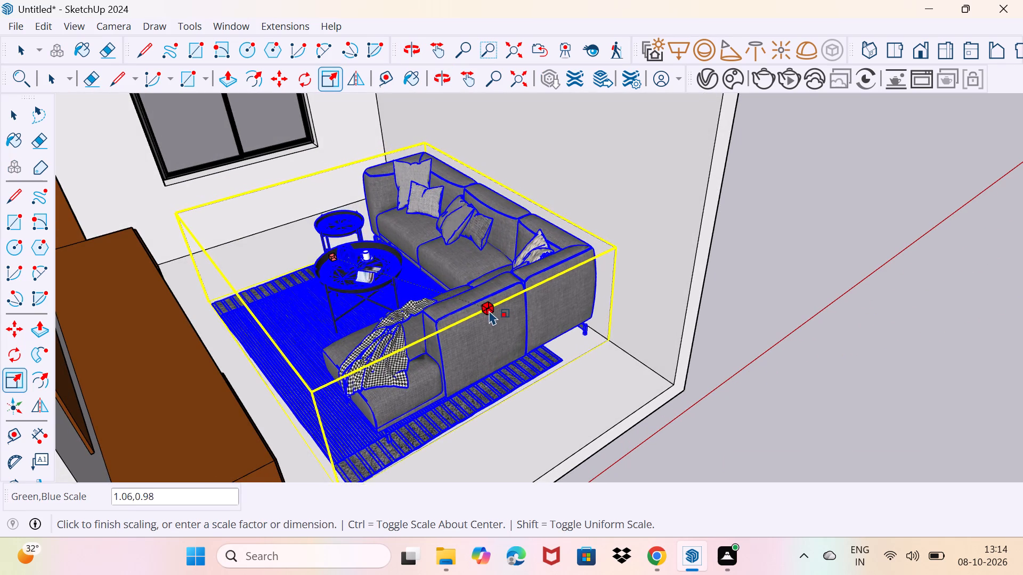
drag(489, 310, 540, 349)
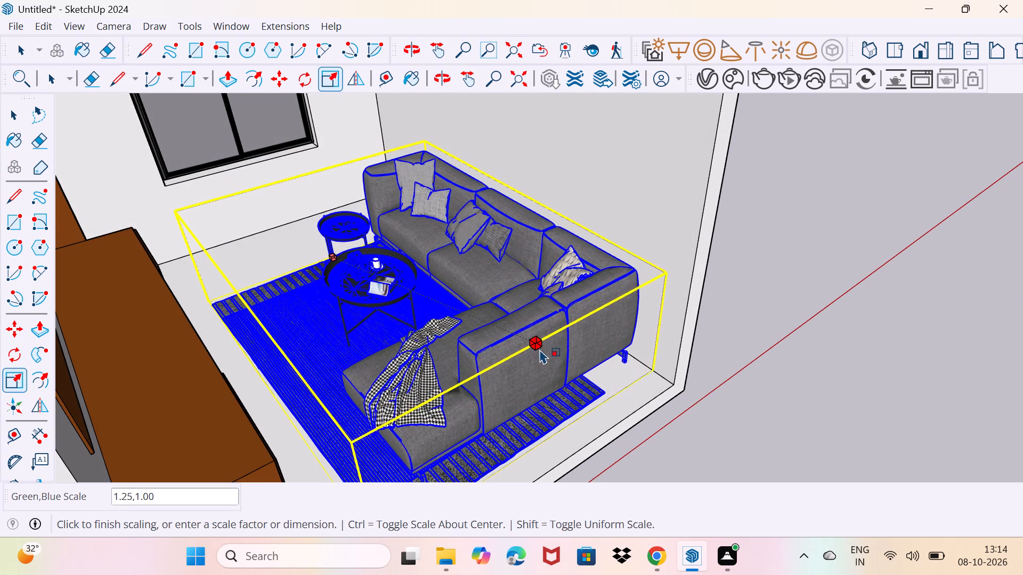
drag(540, 349, 540, 350)
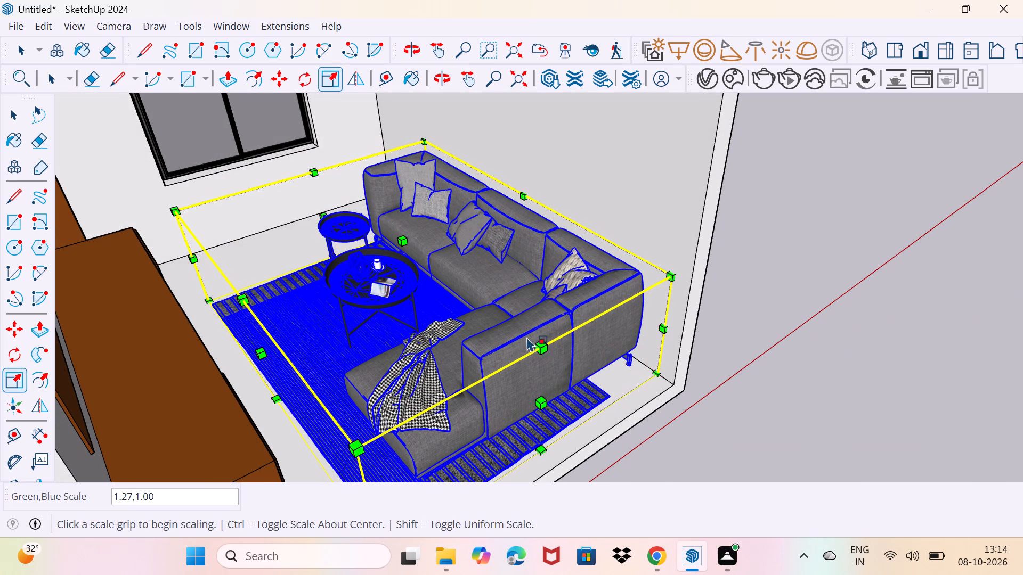
Scale the sofa set from its upper edge facing the window wall by about 1.33 green and 0.88 blue, and clear the selection.
drag(313, 169, 303, 159)
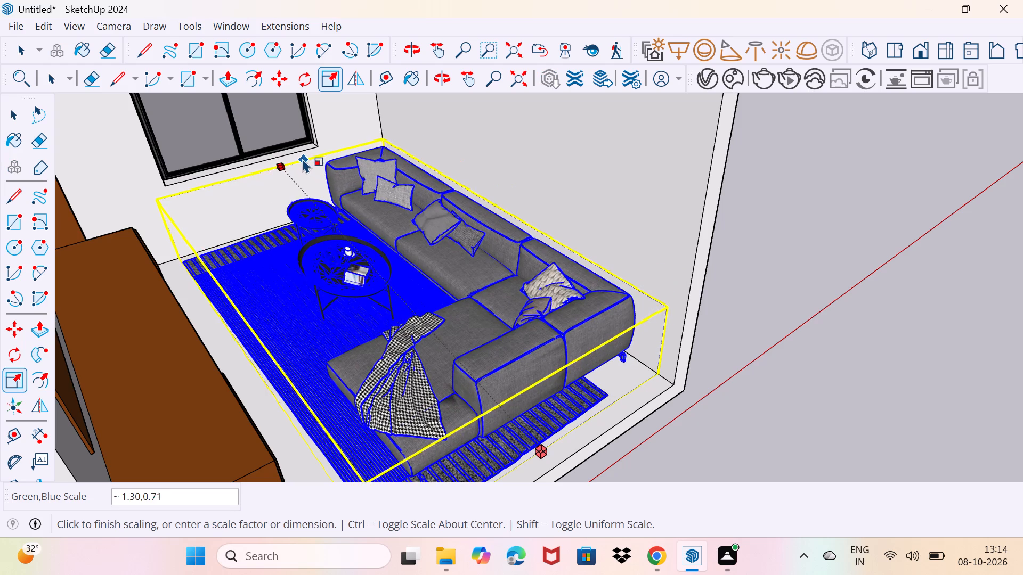
drag(303, 159, 299, 149)
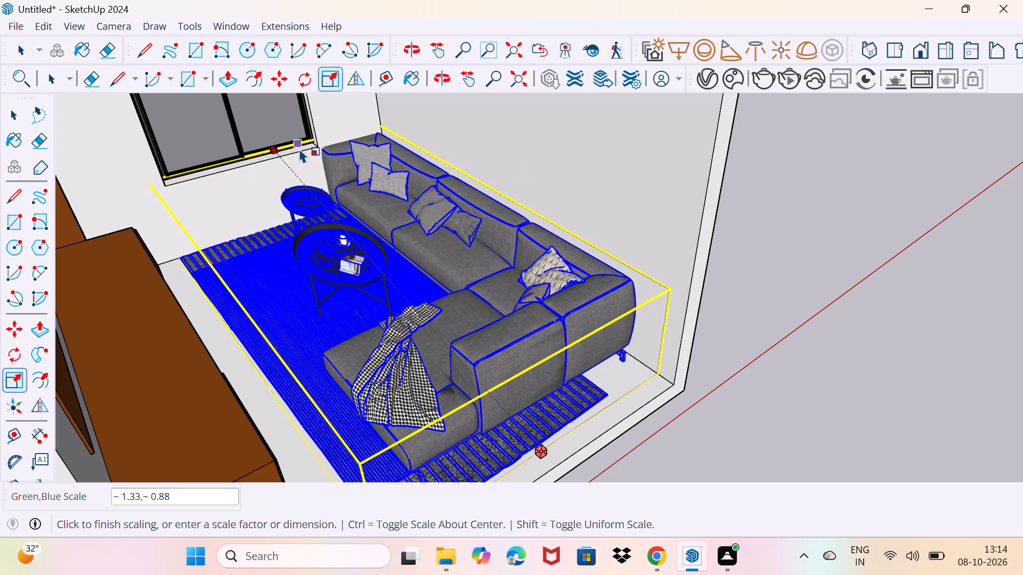
click(299, 149)
key(Escape)
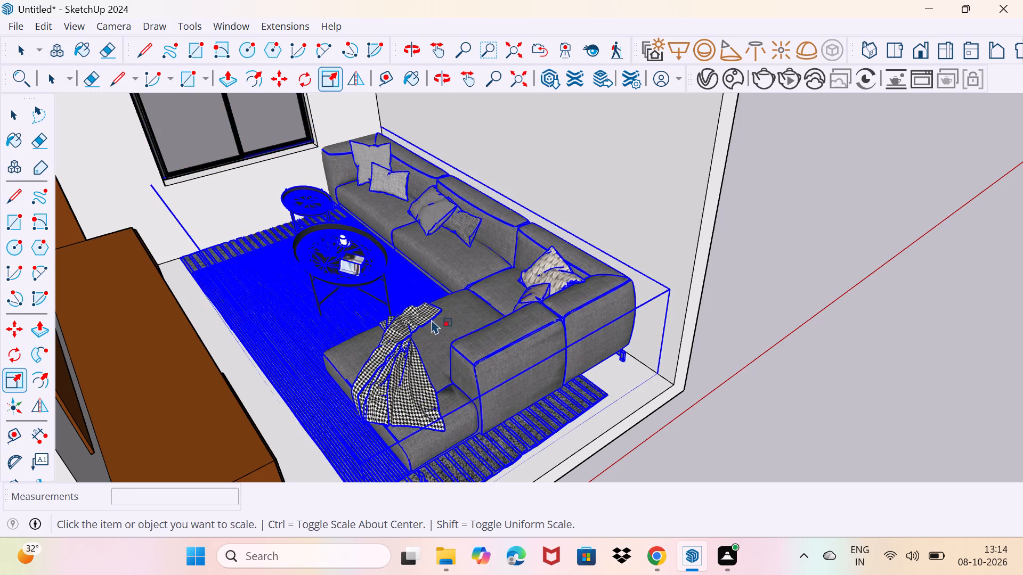
middle_drag(432, 321, 488, 367)
key(space)
drag(779, 407, 794, 376)
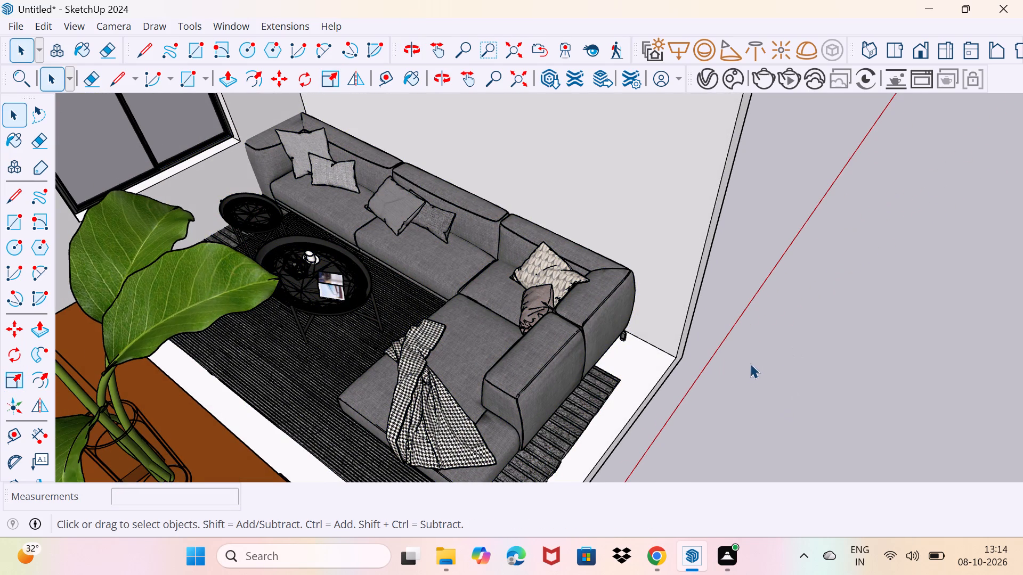
middle_drag(737, 381, 653, 384)
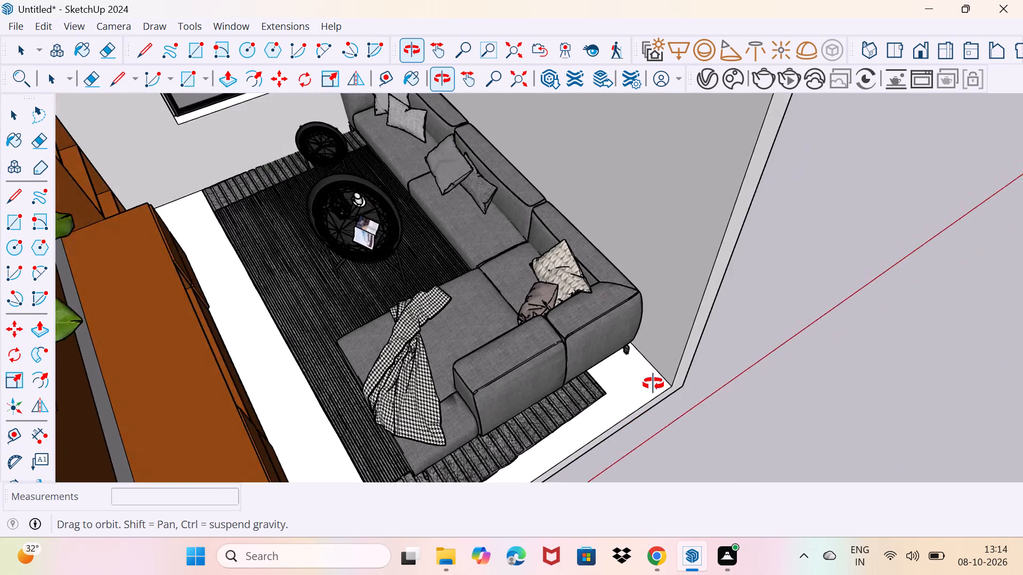
middle_drag(653, 384, 656, 378)
Delete the checkered throw blanket inside the nested sofa group, and leave group editing.
click(412, 375)
triple_click(412, 375)
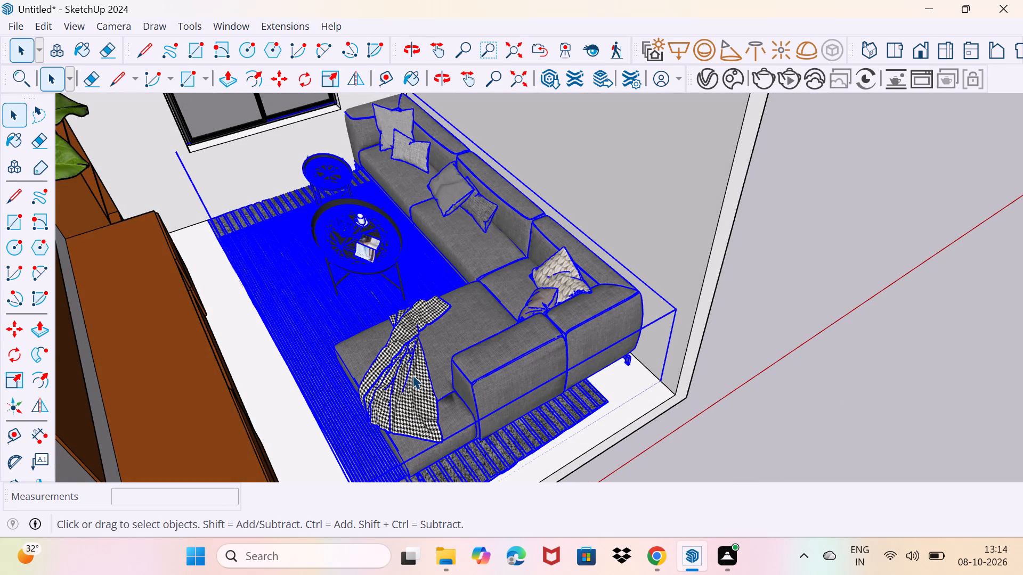
double_click(412, 375)
click(412, 375)
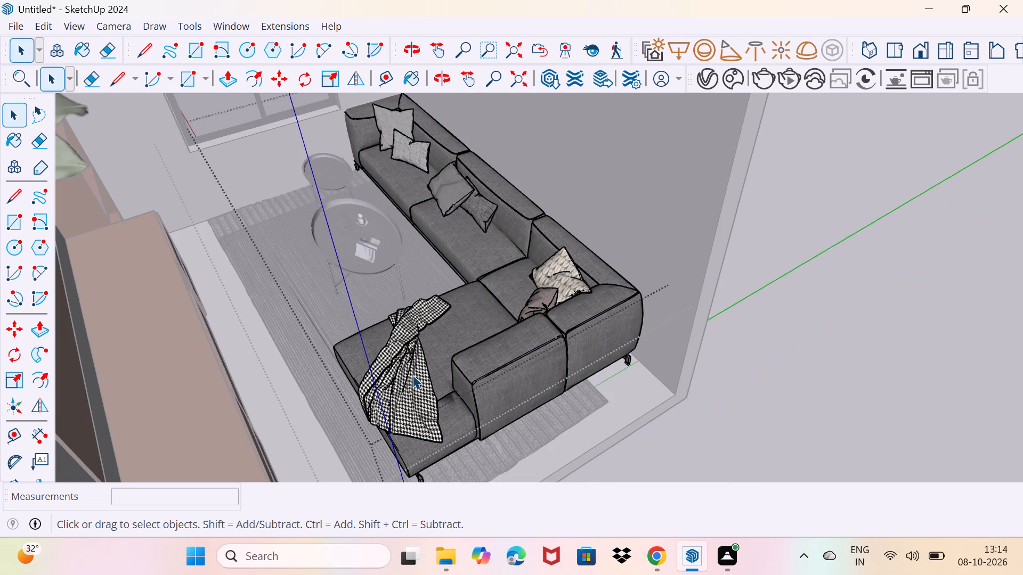
key(Delete)
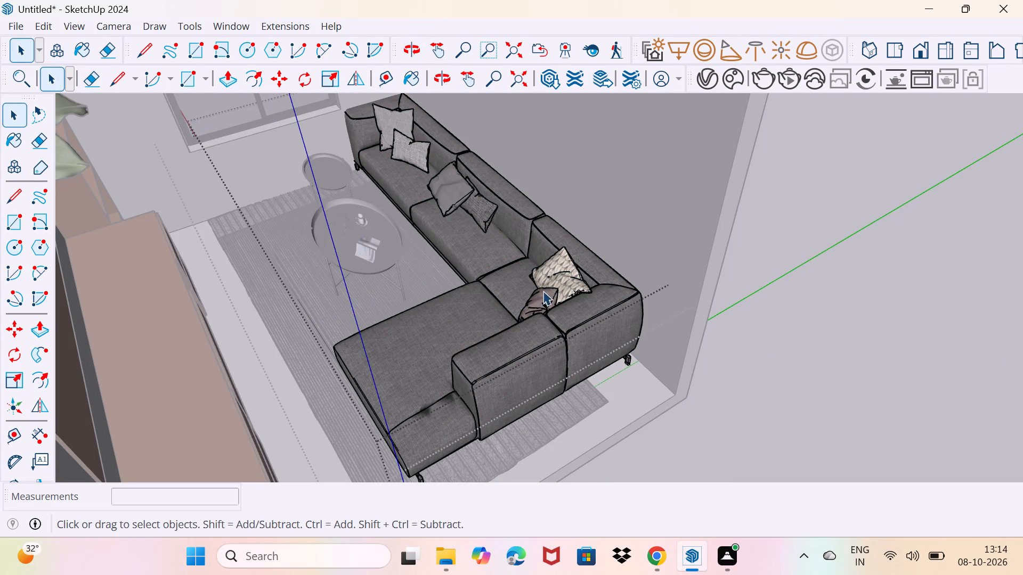
click(356, 240)
double_click(819, 360)
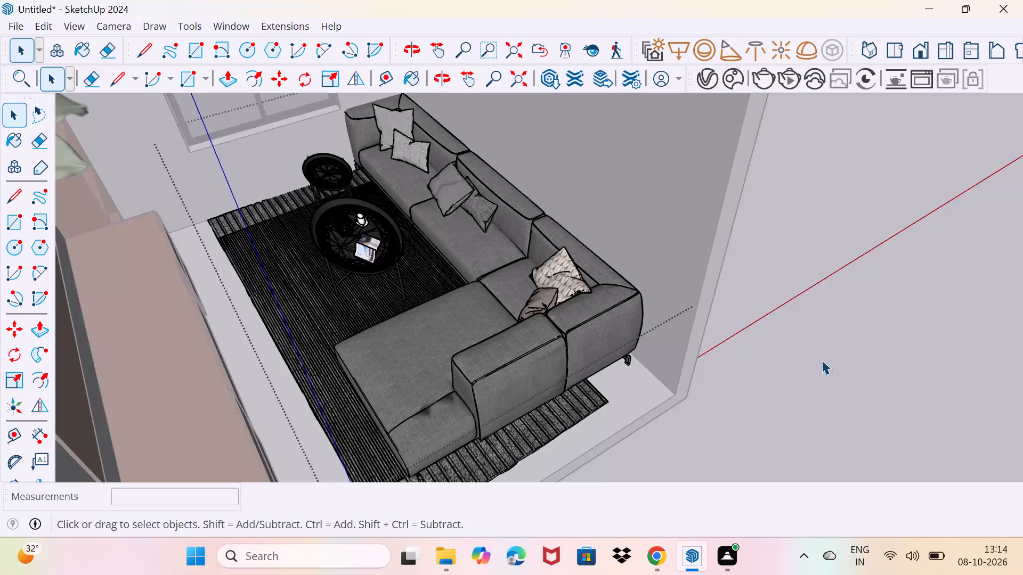
Examine the coffee tables, the sofa and the overall room layout from close up and from outside.
scroll(363, 233, up, 2)
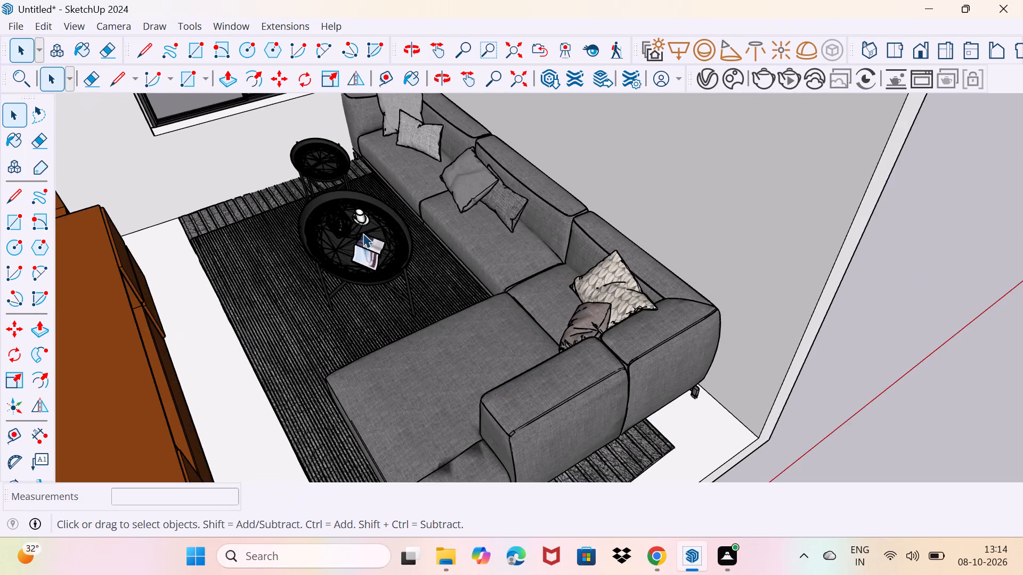
scroll(363, 233, up, 4)
middle_drag(368, 259, 435, 242)
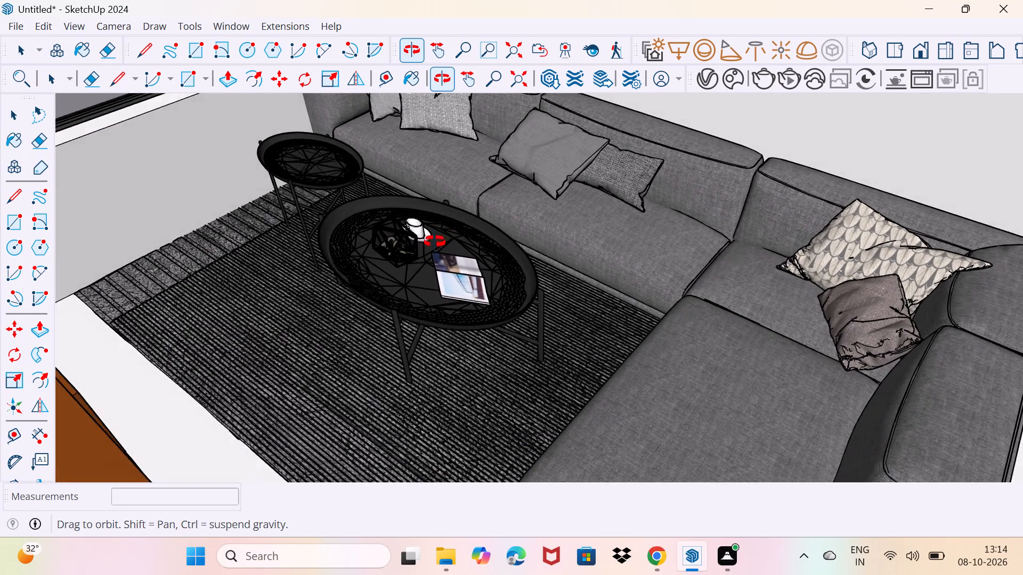
middle_drag(435, 242, 346, 274)
scroll(346, 274, down, 8)
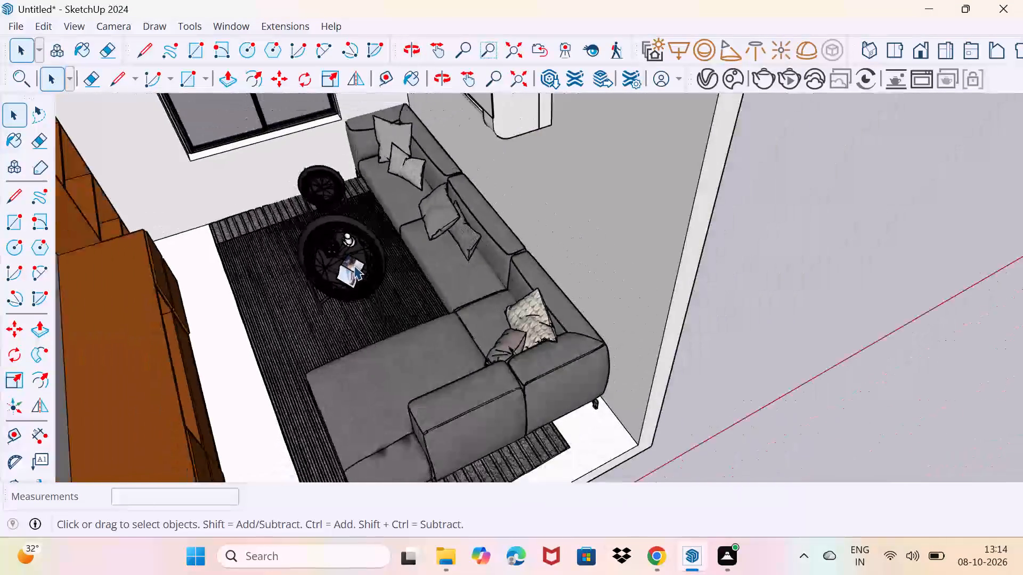
scroll(354, 265, down, 3)
middle_drag(351, 327, 204, 266)
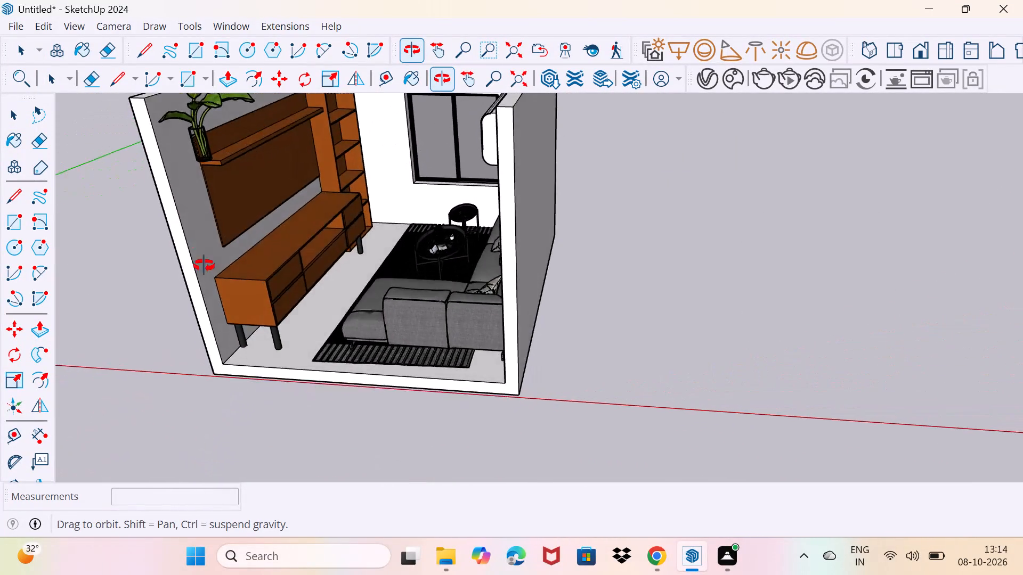
middle_drag(204, 266, 196, 217)
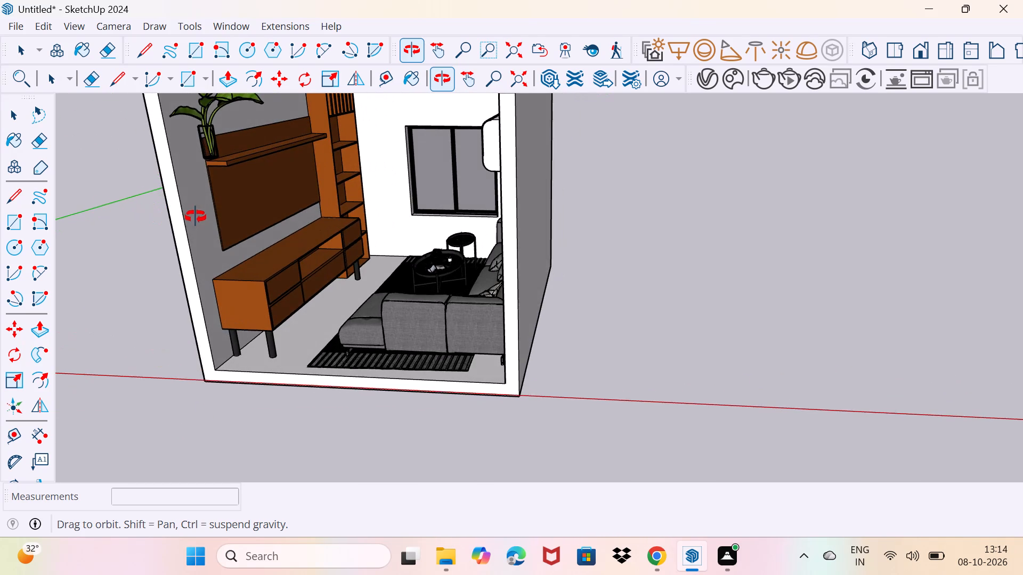
middle_drag(196, 217, 151, 352)
middle_drag(229, 402, 314, 335)
Import the curtain model 8 from the Downloads folder and place it outside the room, beyond the air conditioner wall.
click(12, 27)
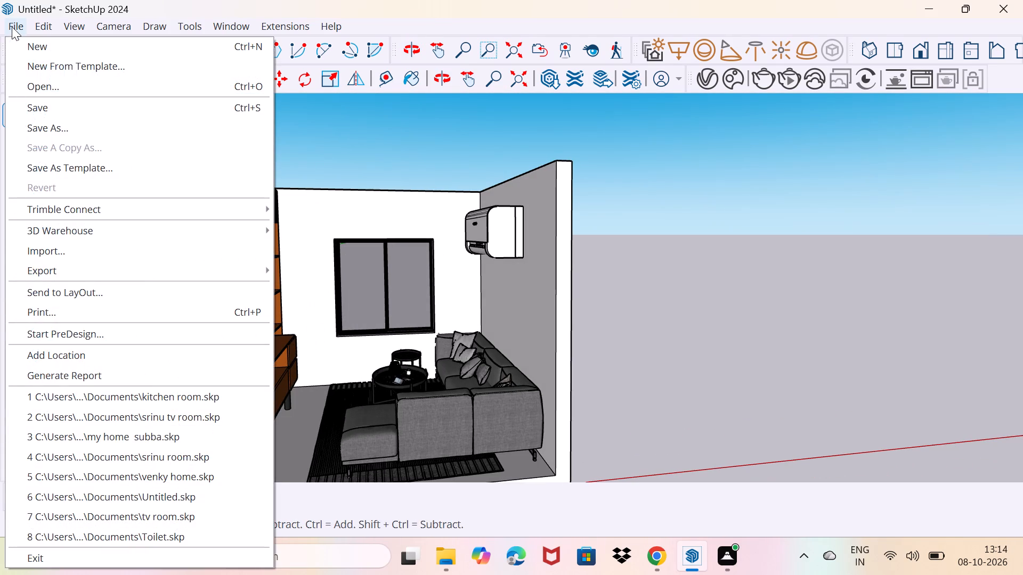
click(68, 253)
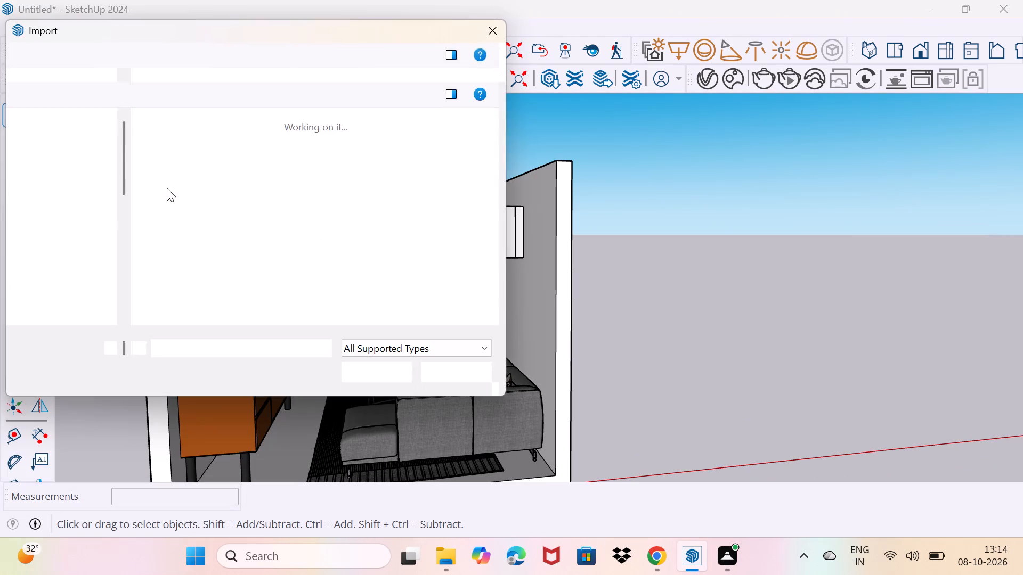
scroll(208, 220, down, 8)
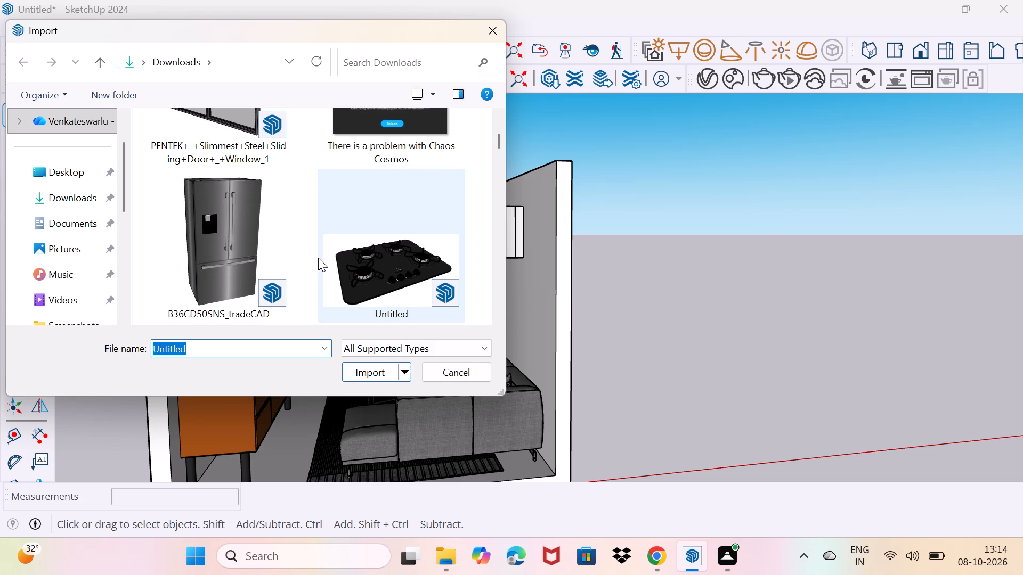
scroll(318, 258, down, 13)
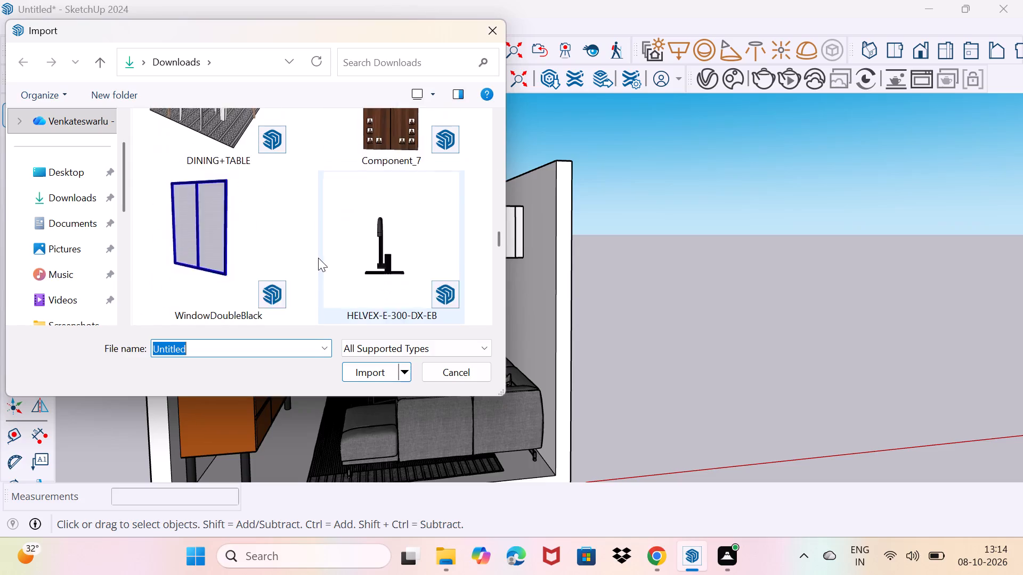
scroll(318, 258, down, 13)
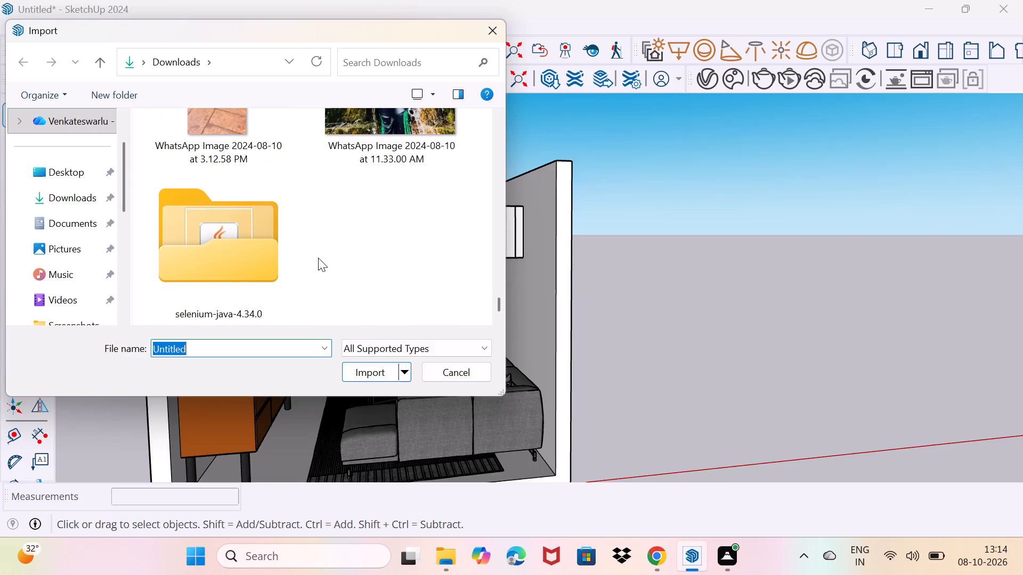
scroll(318, 258, up, 14)
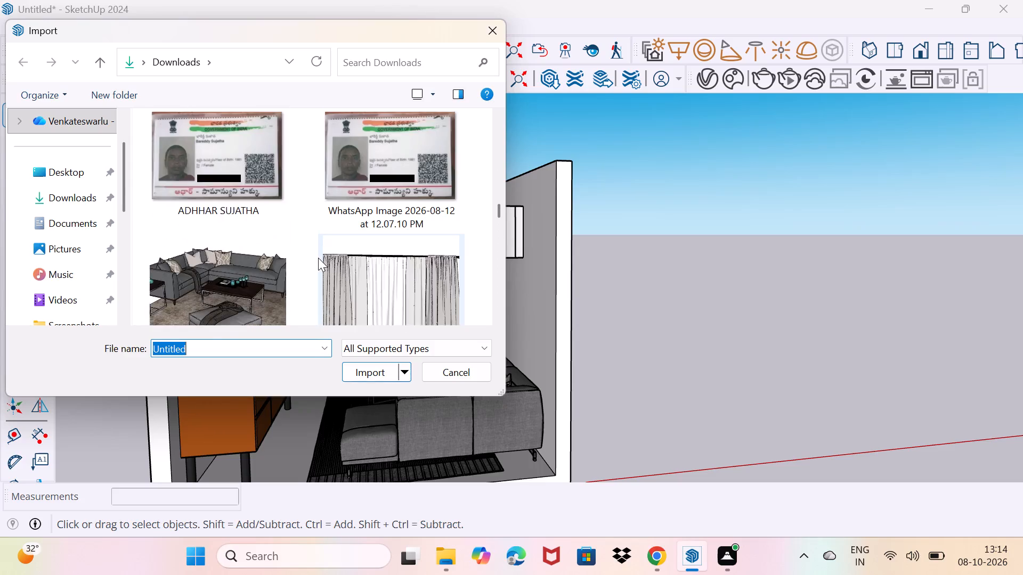
scroll(318, 258, up, 1)
scroll(318, 258, down, 3)
scroll(379, 235, up, 1)
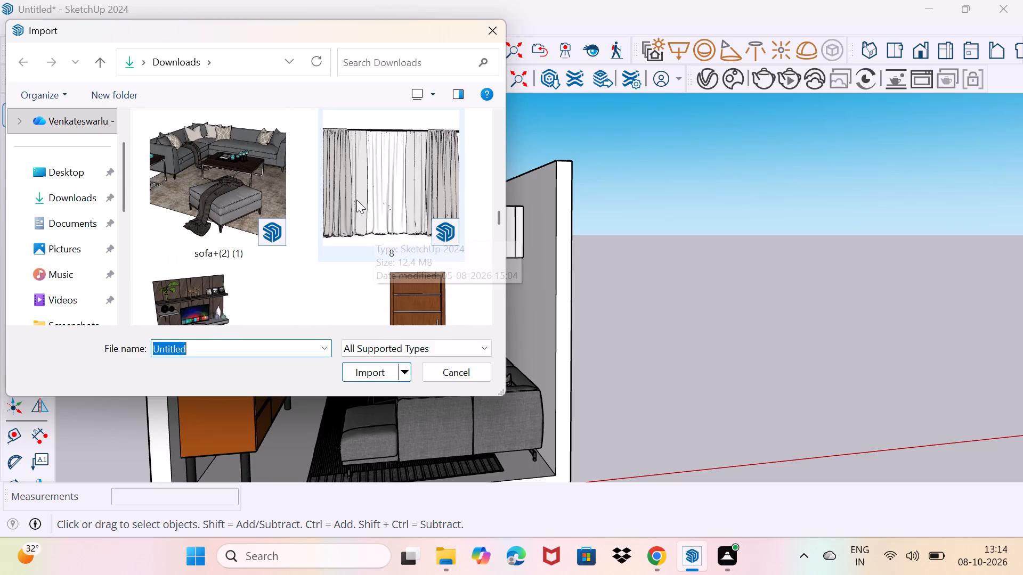
click(356, 198)
click(363, 378)
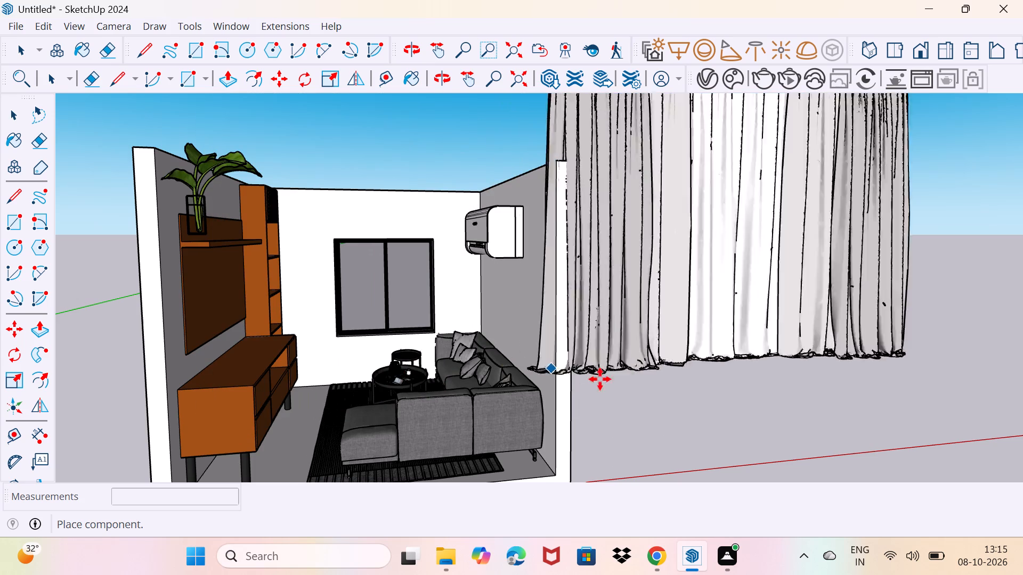
click(683, 378)
Scale the curtain model uniformly to 0.29 from its upper corner.
middle_drag(730, 349, 683, 400)
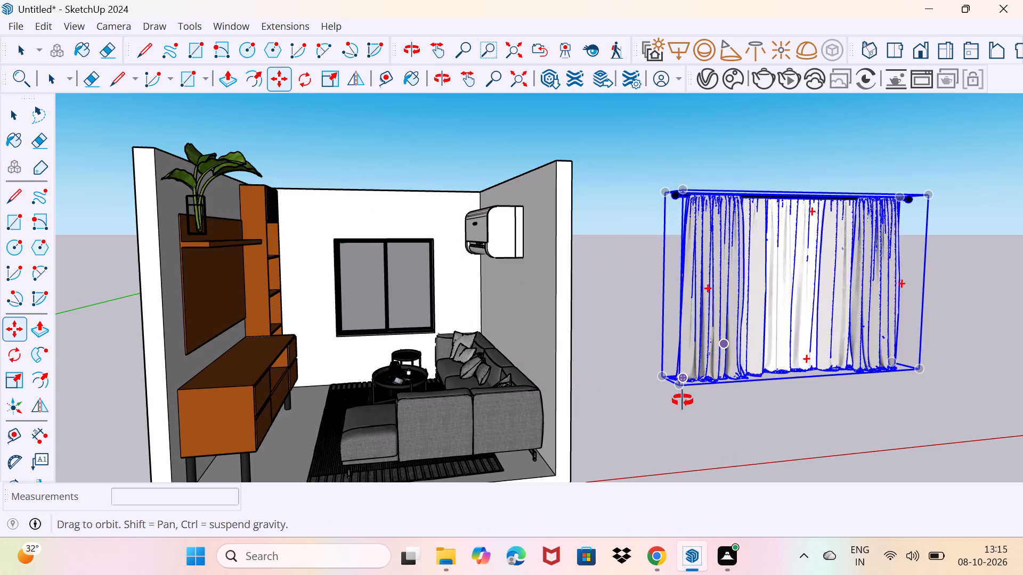
middle_drag(683, 400, 677, 405)
click(11, 387)
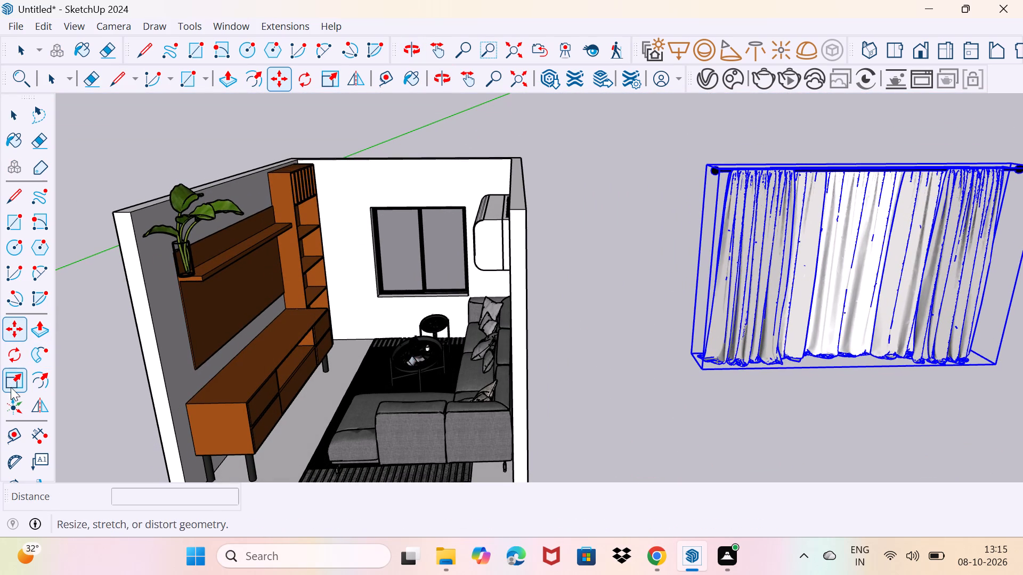
drag(722, 166, 734, 177)
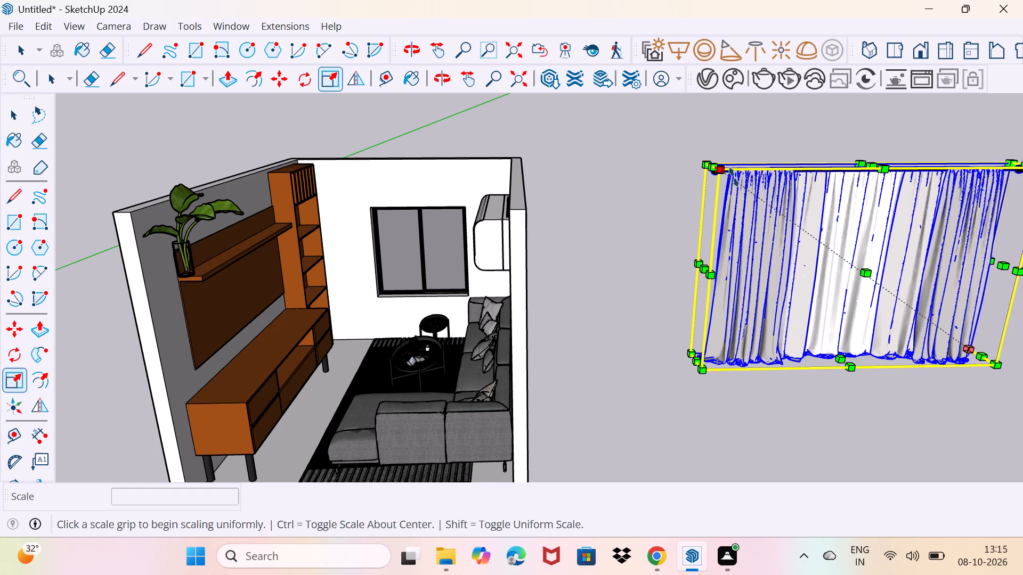
drag(734, 177, 912, 298)
Move the curtain from outside into the room, placing its upper rear corner at the window's upper corner beside the shelving unit.
scroll(958, 342, up, 1)
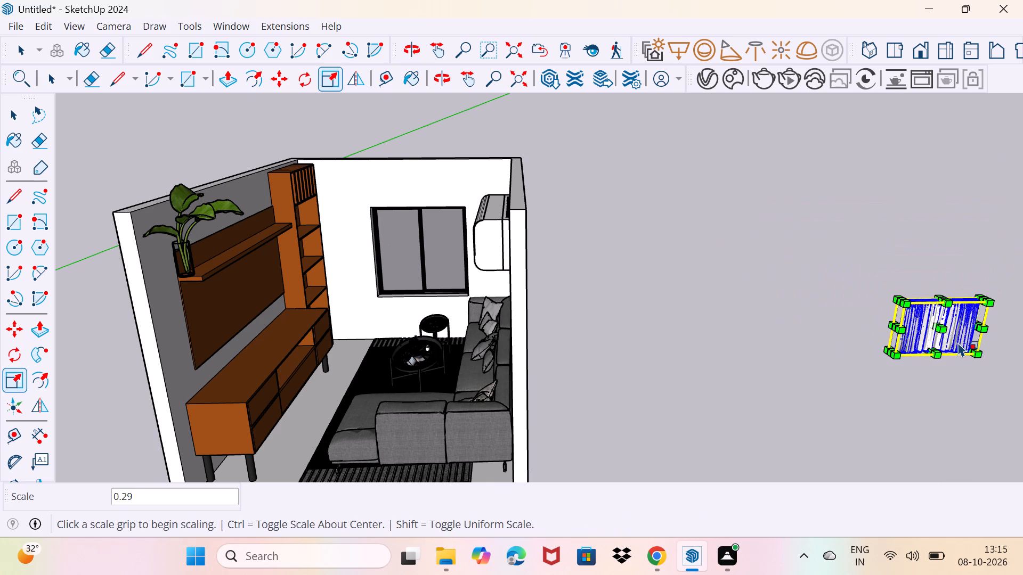
scroll(958, 342, up, 2)
middle_drag(954, 338, 894, 324)
key(m)
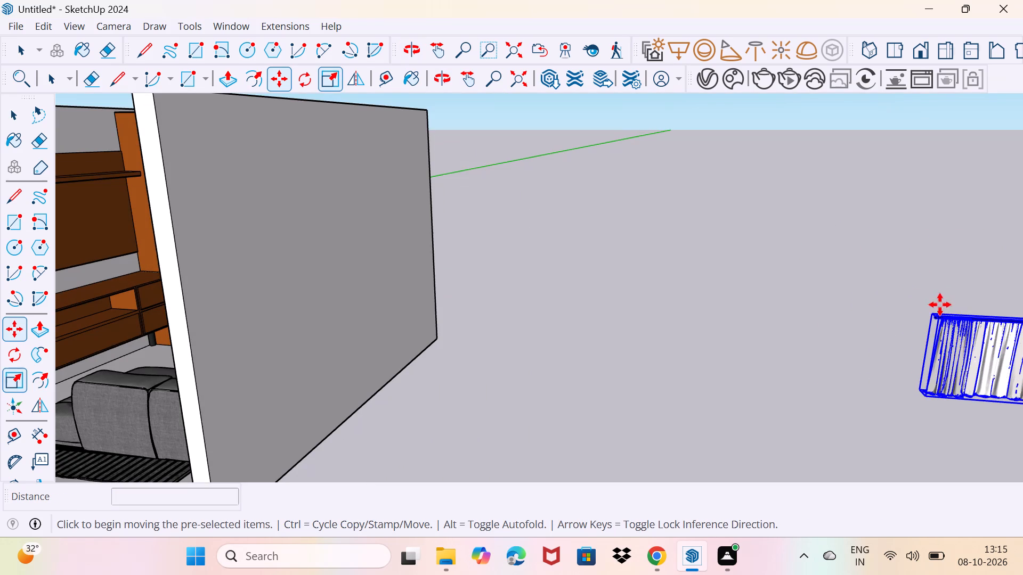
click(936, 314)
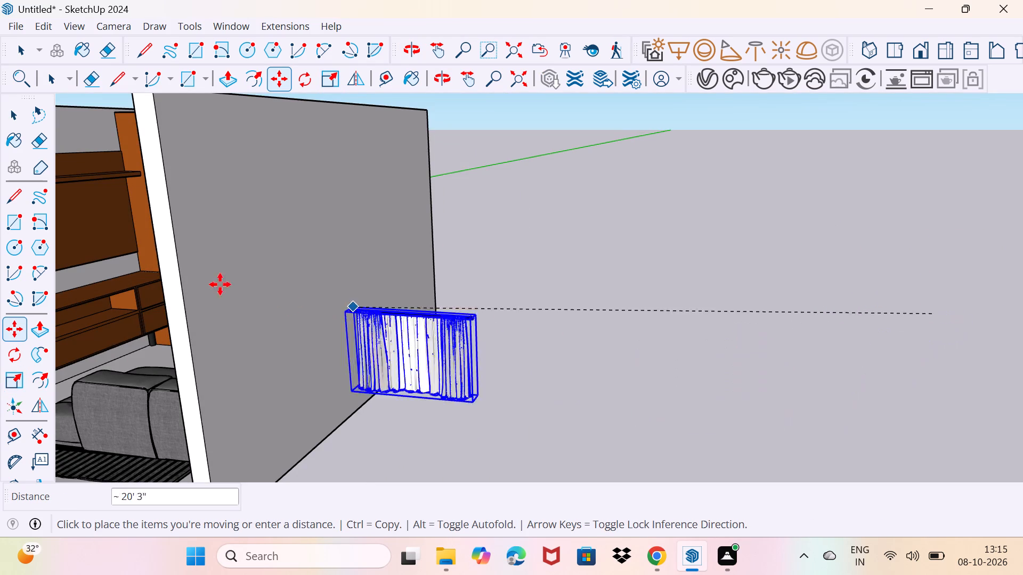
middle_drag(159, 254, 434, 270)
middle_drag(267, 223, 98, 231)
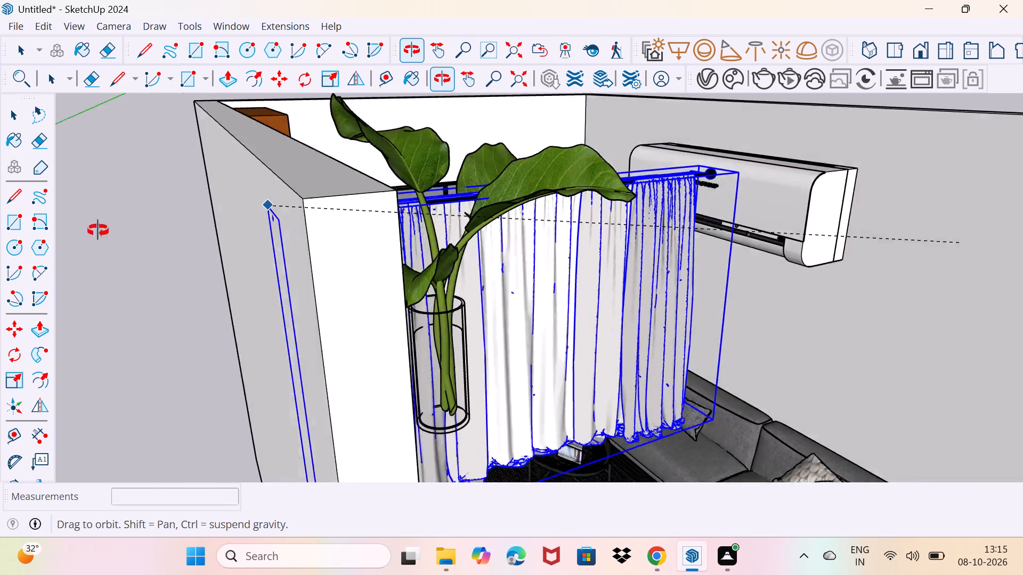
middle_drag(98, 231, 74, 232)
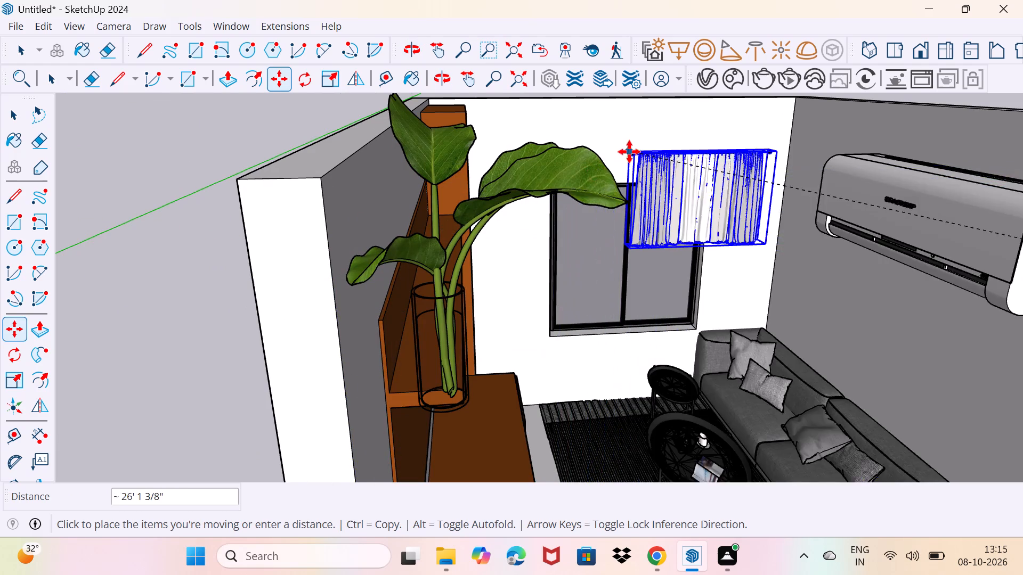
middle_drag(629, 152, 568, 204)
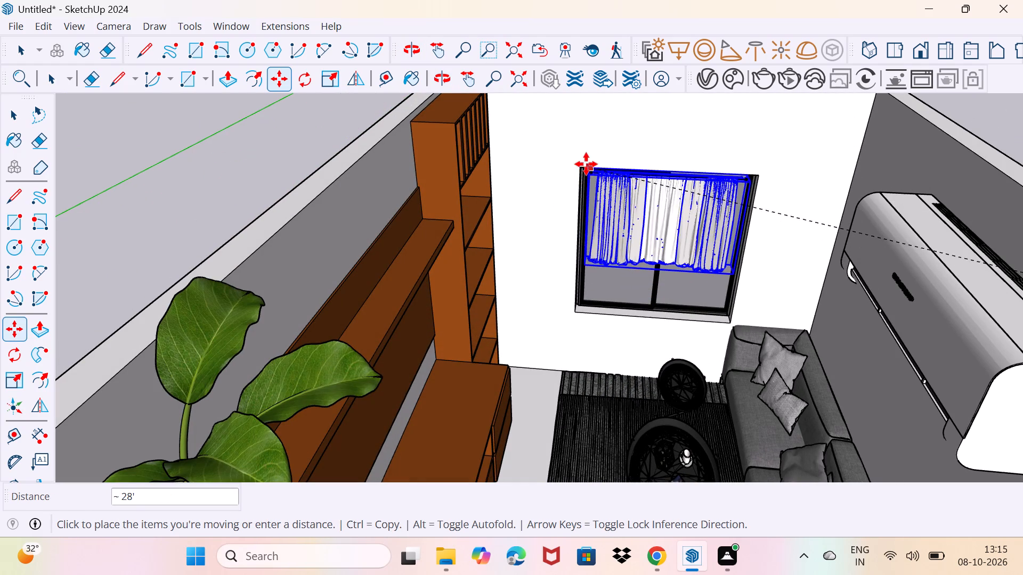
scroll(582, 170, up, 8)
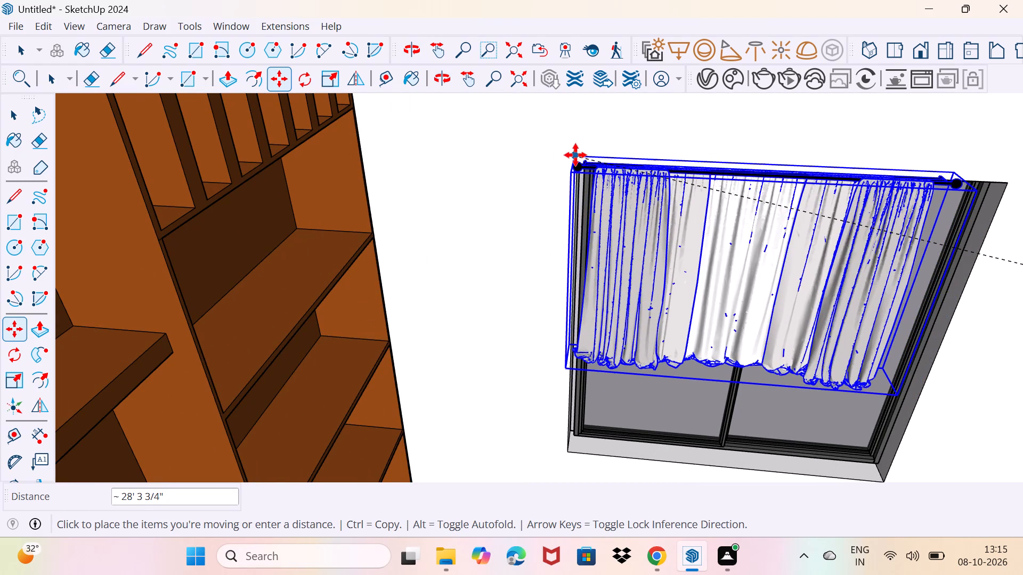
click(576, 154)
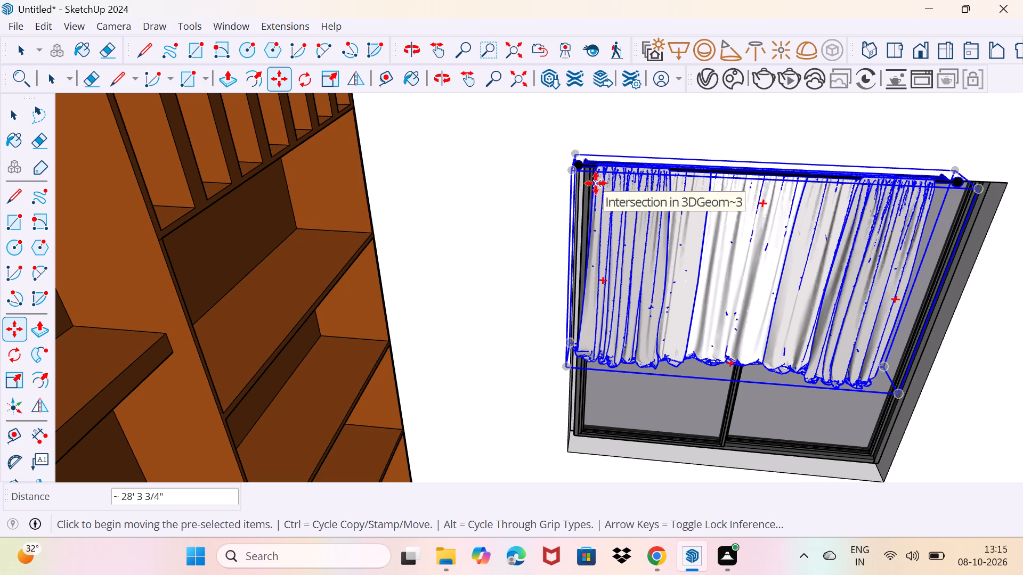
Scale the curtain uniformly to 1.20 from its lower corner, and stretch its depth and height to 3.19 and 1.89.
click(12, 375)
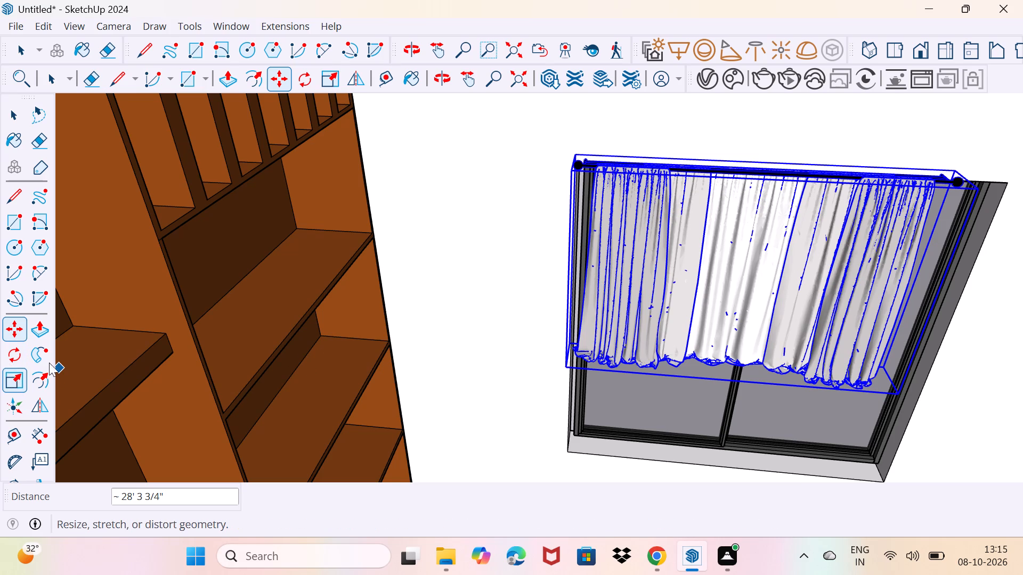
drag(901, 392, 904, 420)
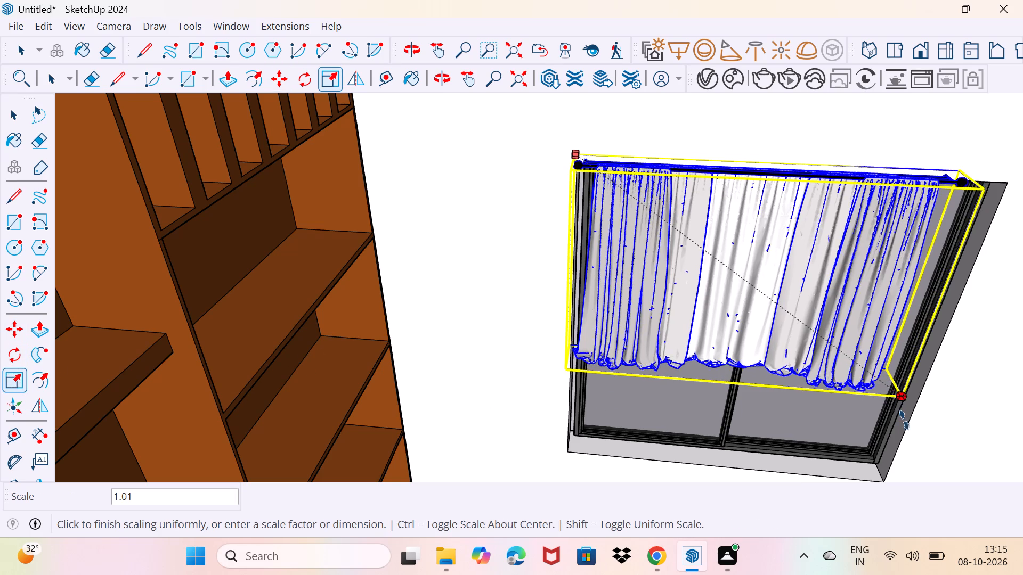
drag(904, 420, 922, 480)
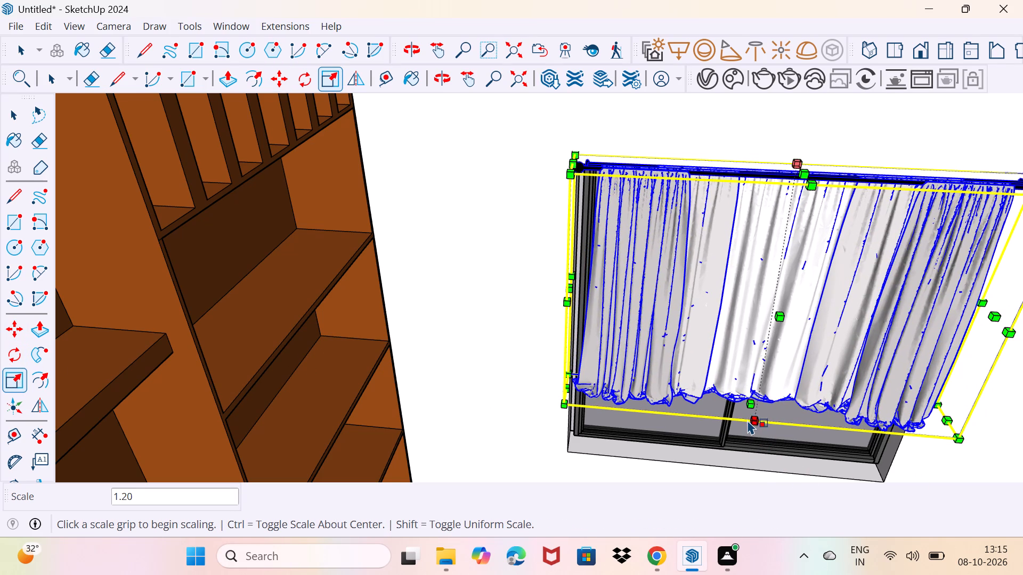
drag(751, 418, 740, 488)
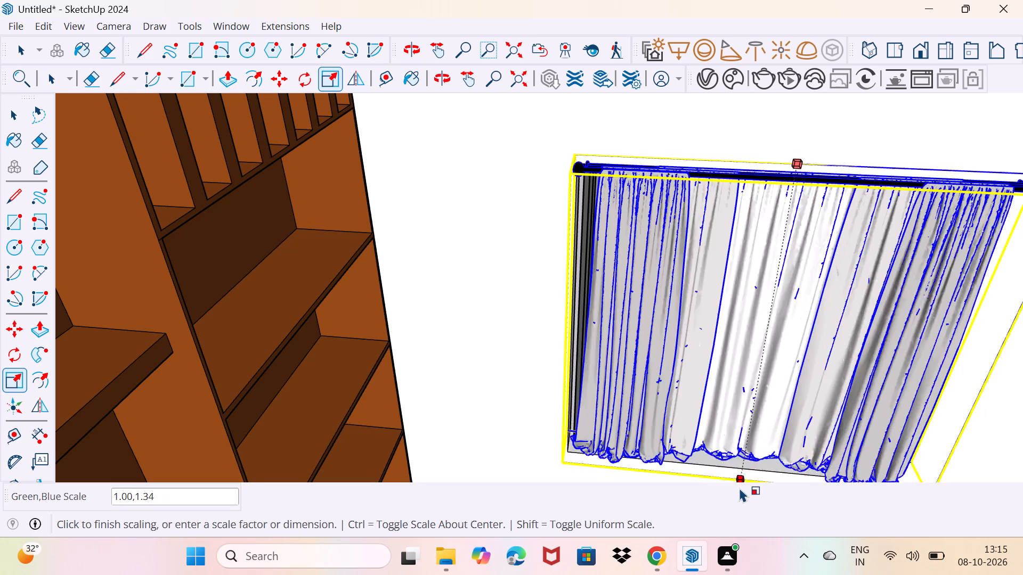
drag(740, 488, 734, 492)
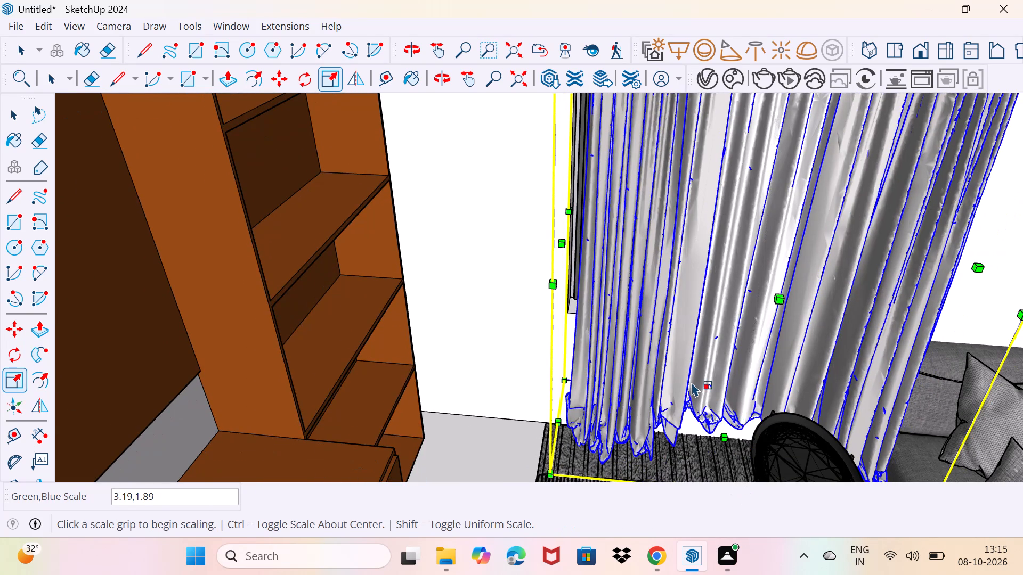
scroll(504, 377, down, 7)
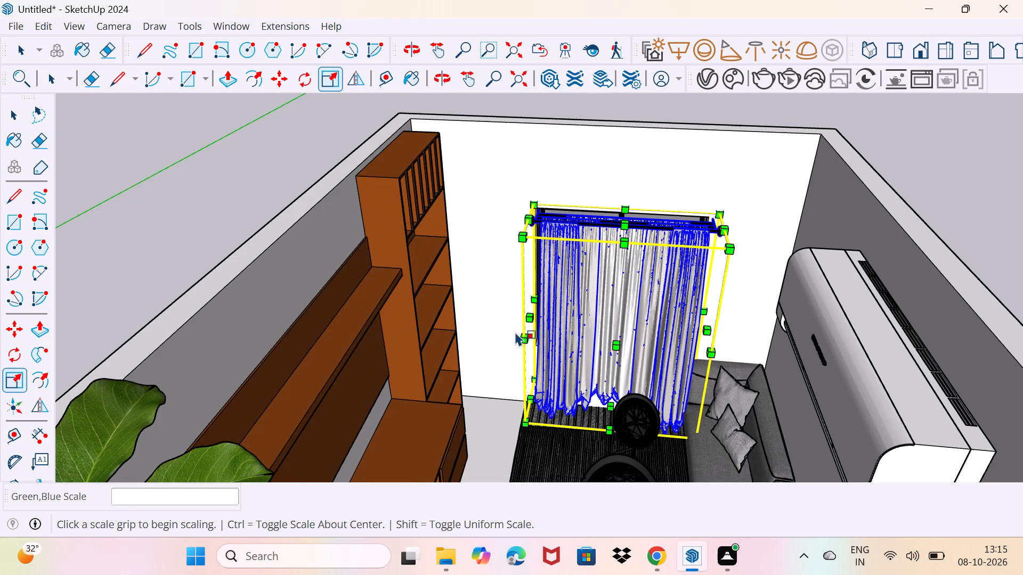
Shrink the curtain slightly and uniformly from its upper rear corner beside the shelving unit.
drag(533, 201, 534, 201)
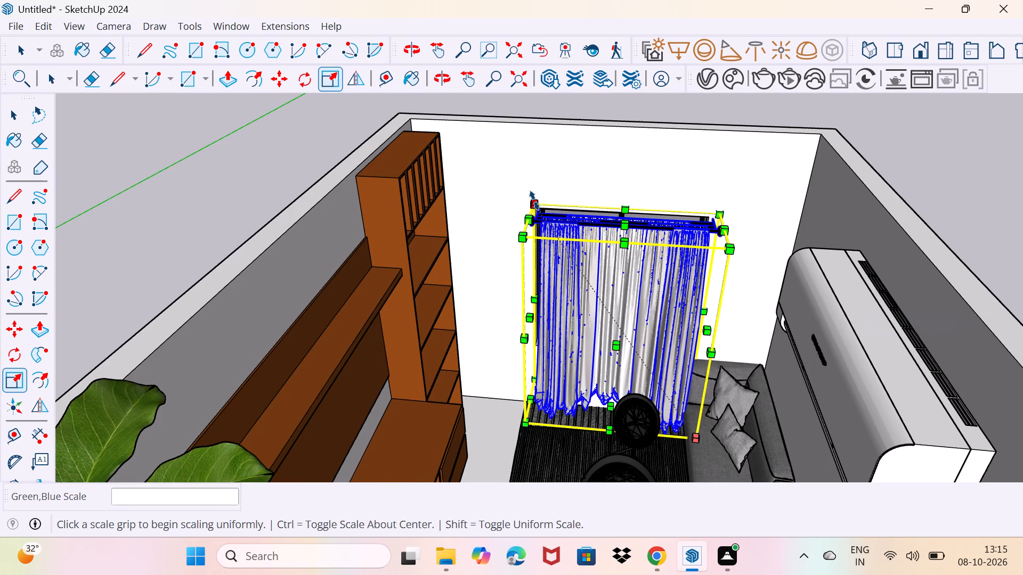
drag(534, 201, 547, 225)
Move the reduced curtain up so its rod covers the top edge of the window, starting just beside the frame.
scroll(551, 239, up, 3)
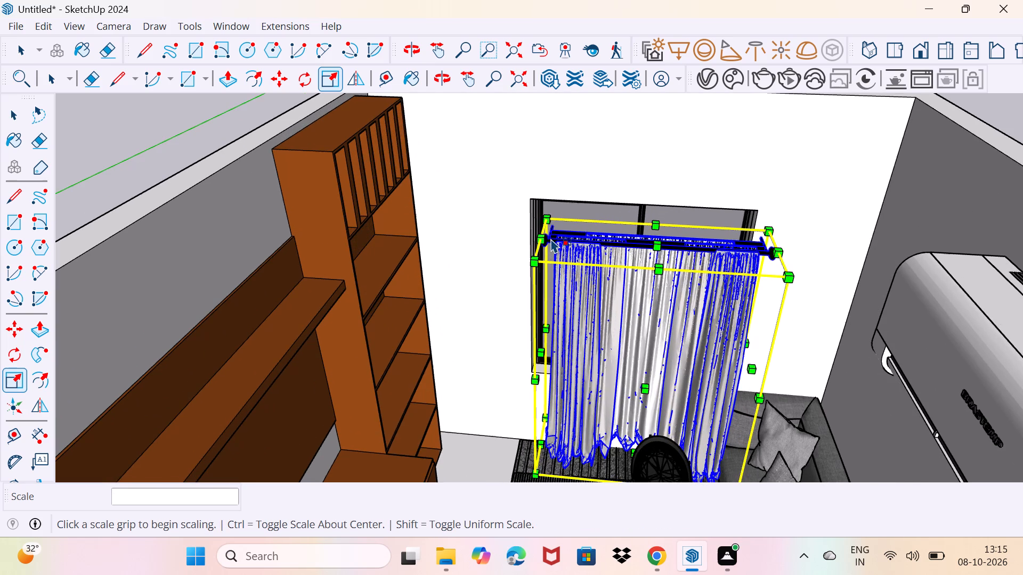
key(m)
click(547, 218)
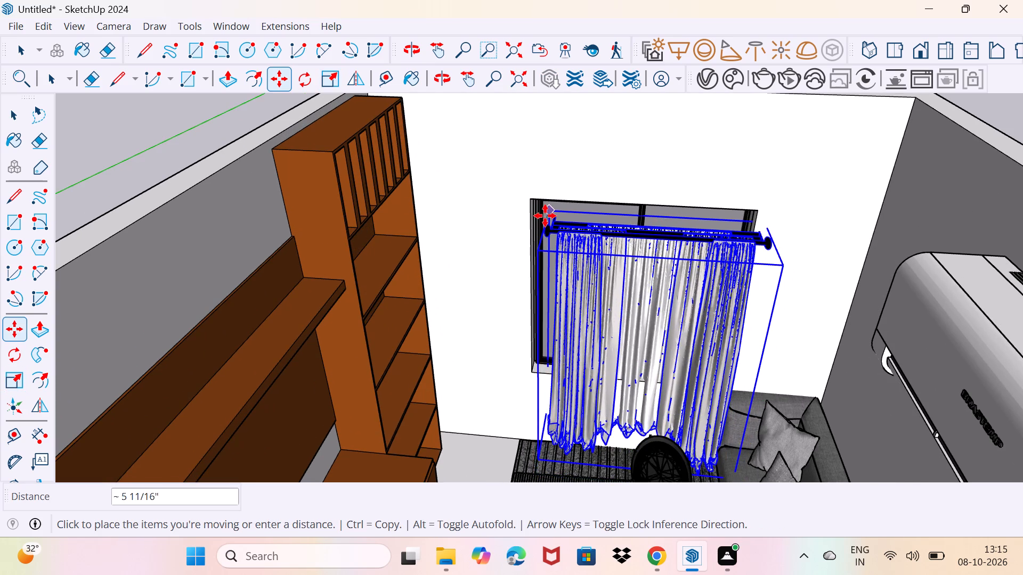
scroll(538, 185, up, 3)
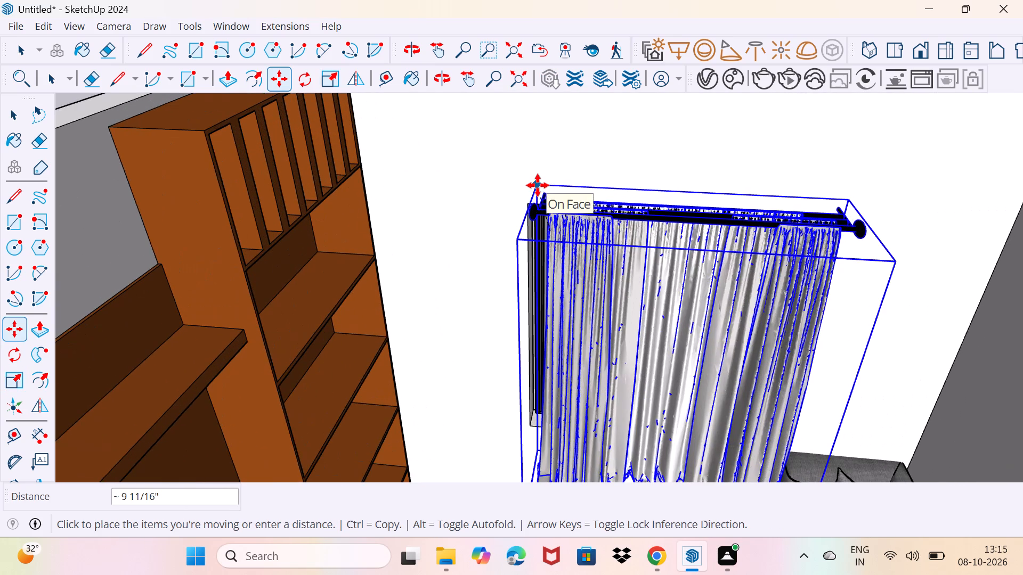
middle_click(538, 185)
click(538, 185)
Shift the curtain 4 3/16" along the window wall towards the shelving unit.
middle_drag(511, 243, 780, 322)
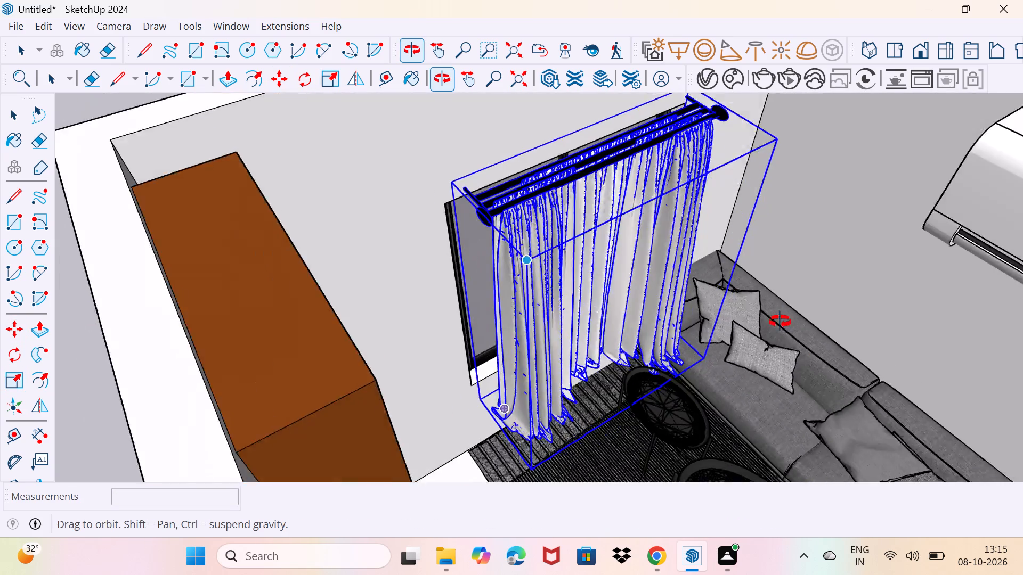
middle_drag(780, 322, 858, 314)
middle_drag(512, 282, 638, 344)
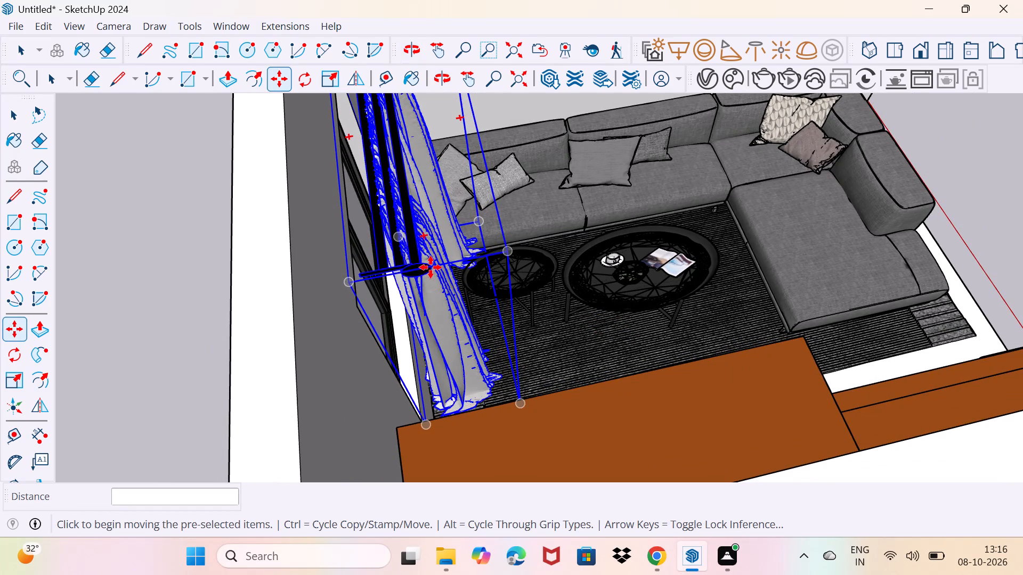
click(431, 267)
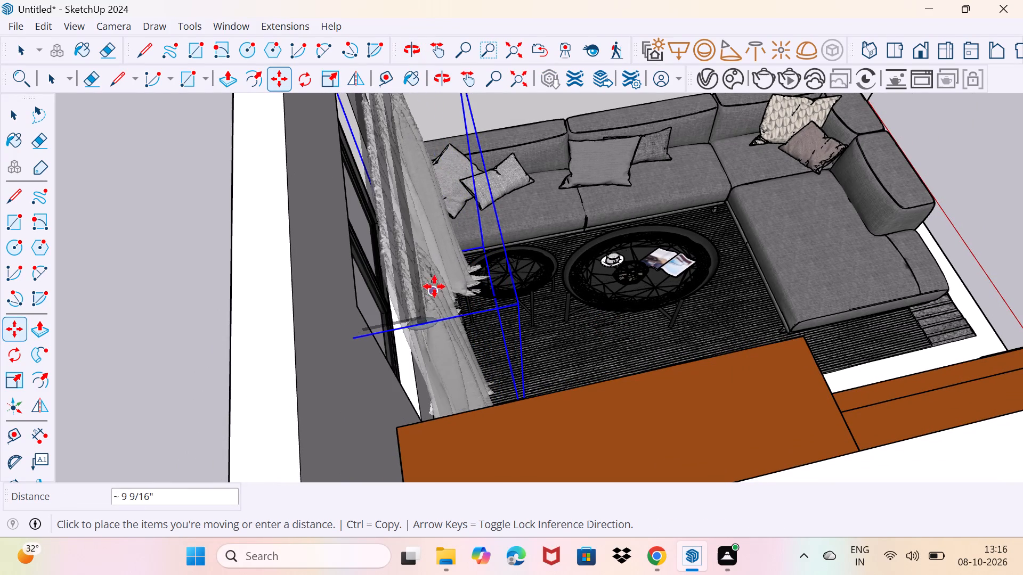
click(435, 278)
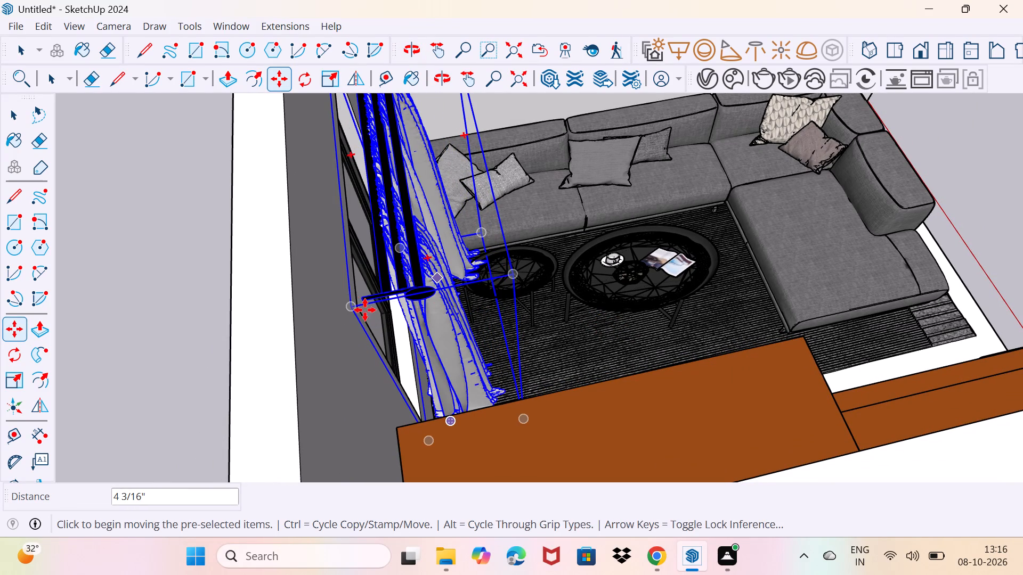
Push the curtain back towards the window wall so its rod brackets meet the wall, and deselect it.
drag(353, 305, 335, 301)
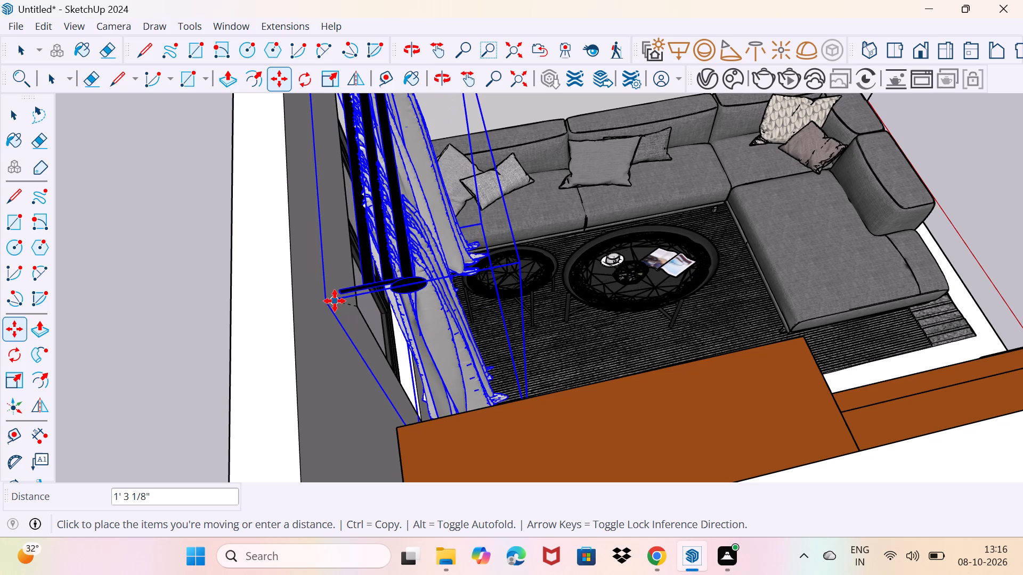
drag(335, 301, 328, 302)
click(328, 302)
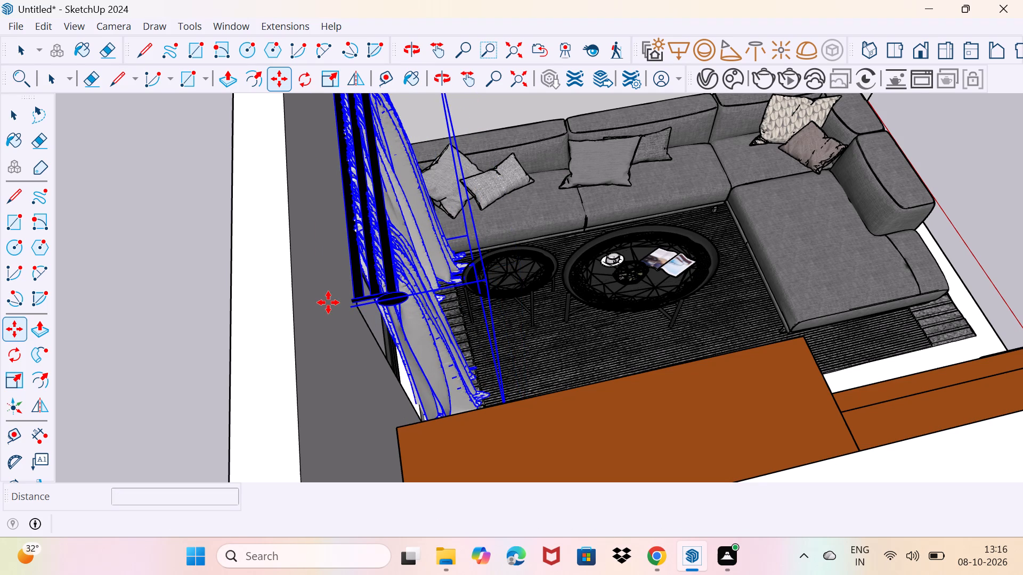
key(space)
drag(323, 330, 324, 315)
middle_drag(336, 311, 167, 313)
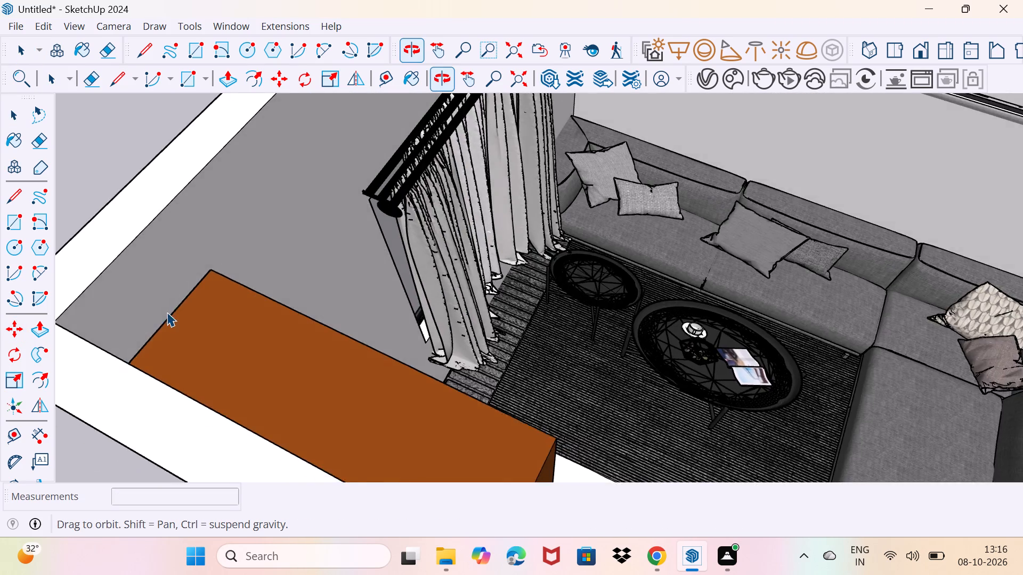
scroll(280, 291, down, 8)
middle_drag(488, 293, 340, 221)
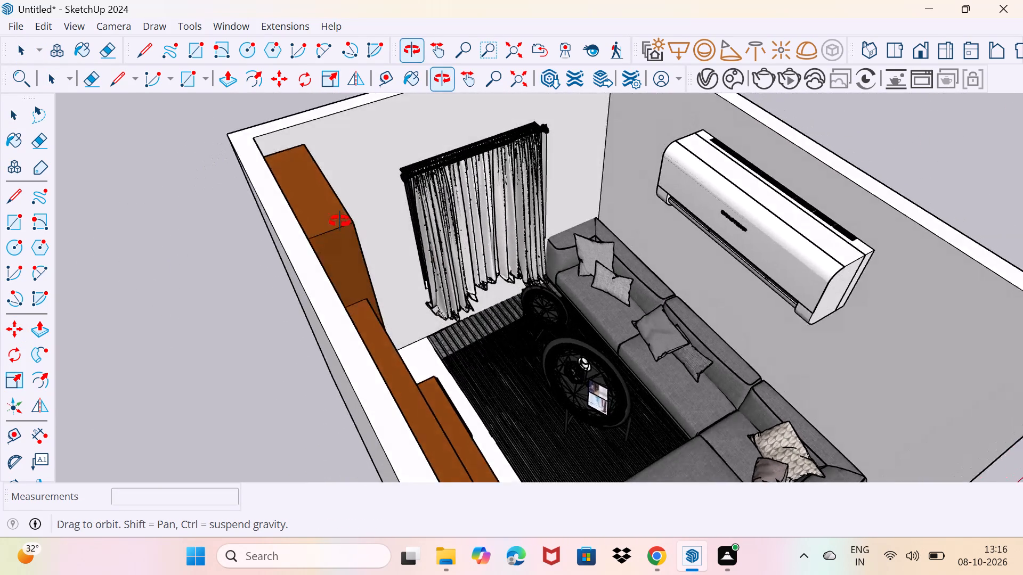
middle_drag(340, 221, 182, 209)
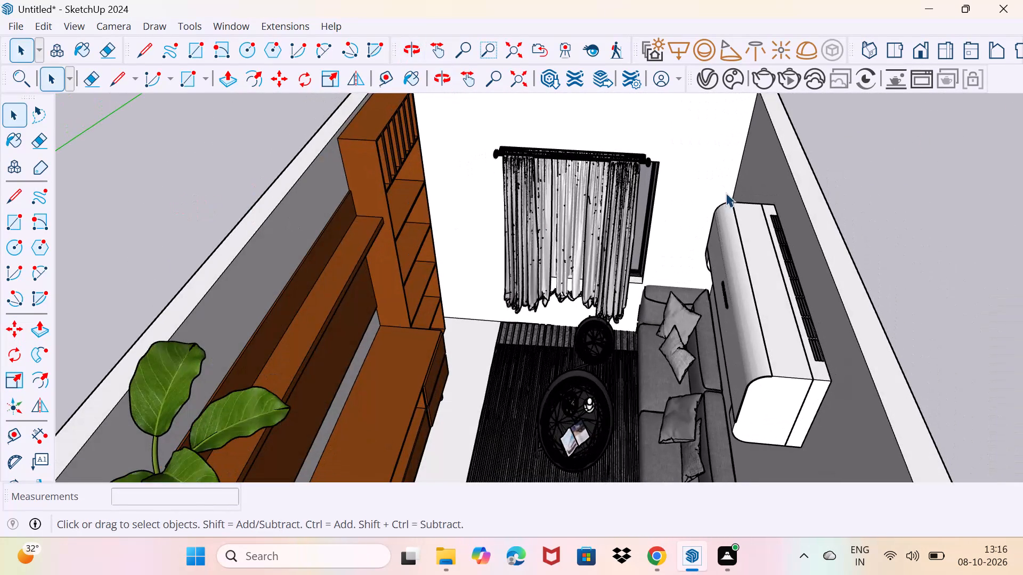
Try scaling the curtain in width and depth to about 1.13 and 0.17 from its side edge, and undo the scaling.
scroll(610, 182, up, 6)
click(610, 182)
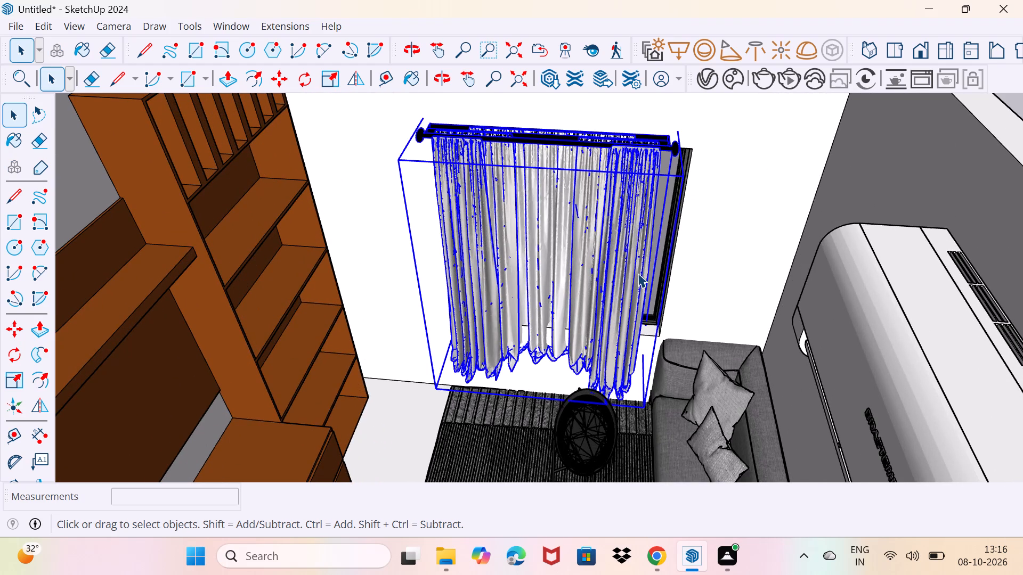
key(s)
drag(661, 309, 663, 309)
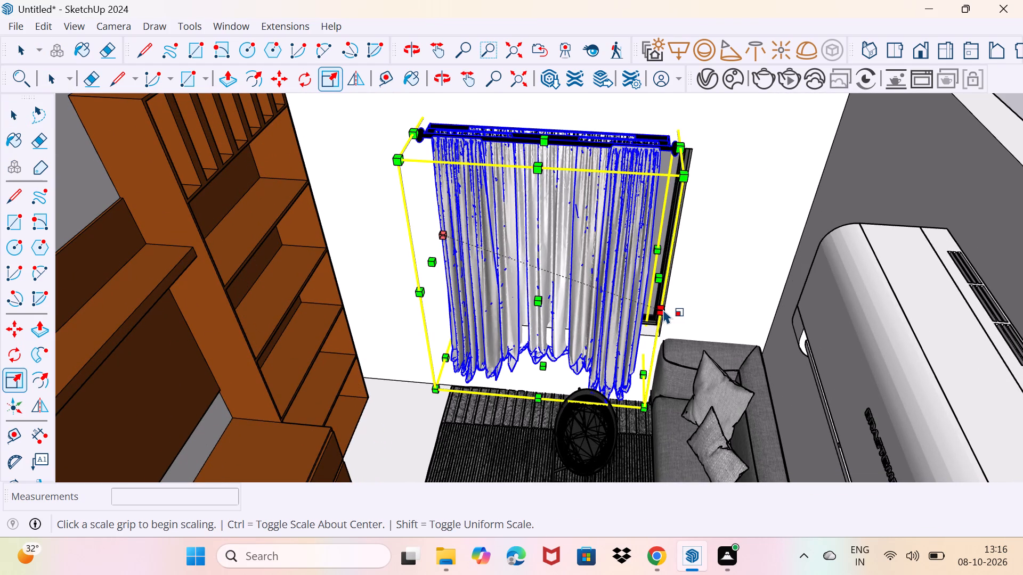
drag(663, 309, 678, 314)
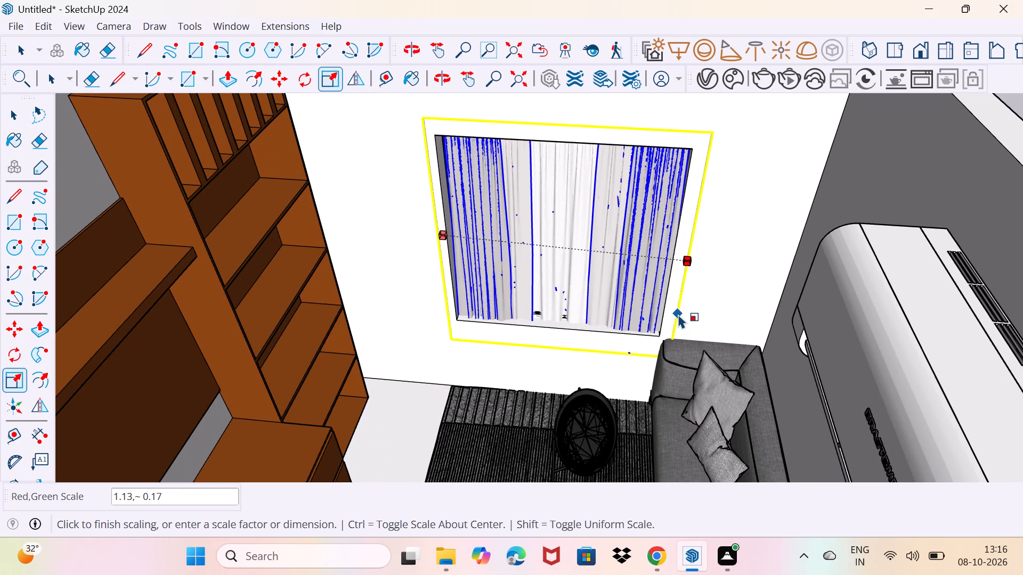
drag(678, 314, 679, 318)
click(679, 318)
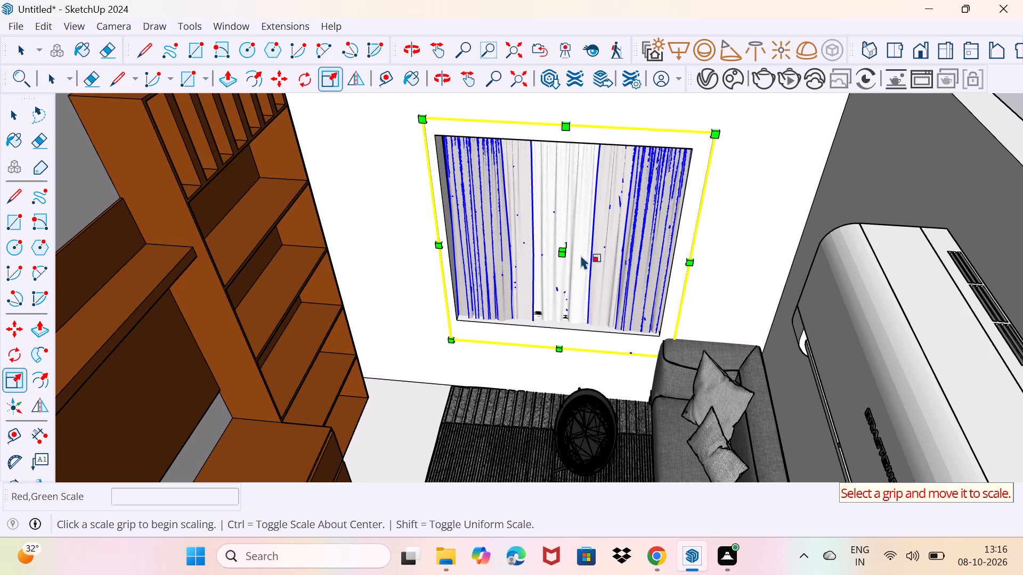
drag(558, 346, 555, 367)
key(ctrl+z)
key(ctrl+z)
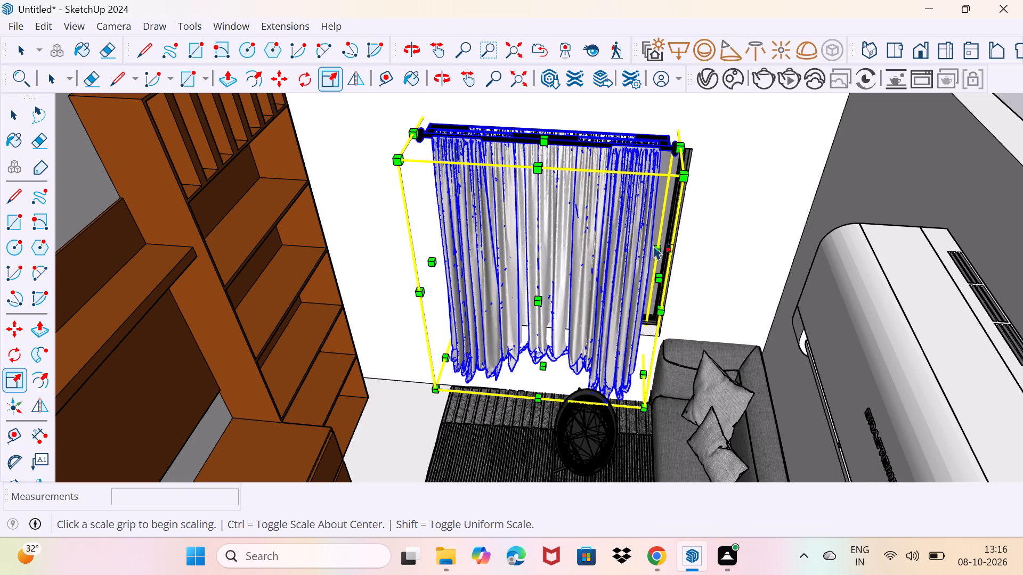
Move the curtain about 7 1/2" back against the window wall and towards the sofa so it covers the window's sofa-side edge.
middle_drag(647, 221, 363, 317)
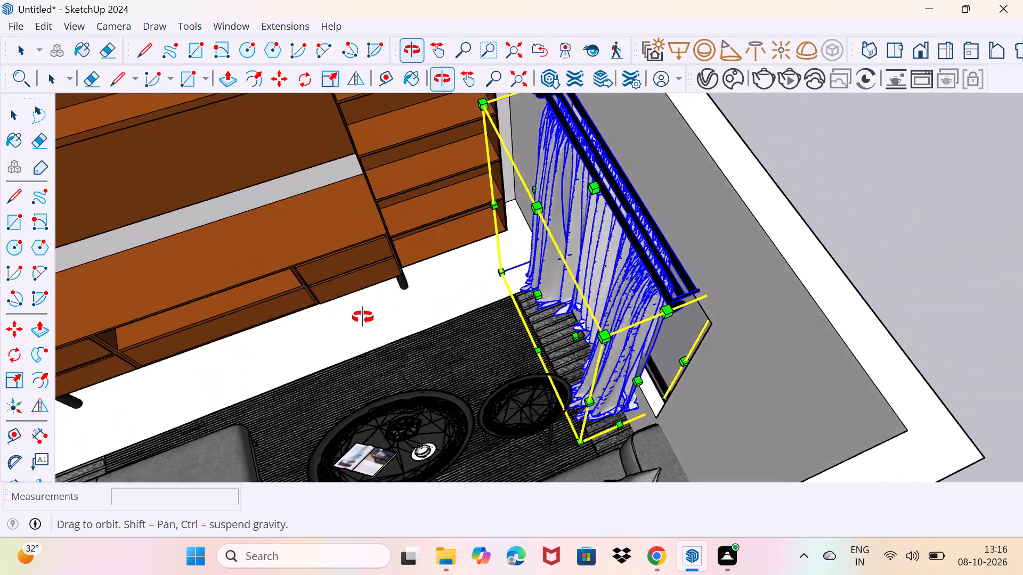
middle_drag(363, 317, 352, 306)
key(m)
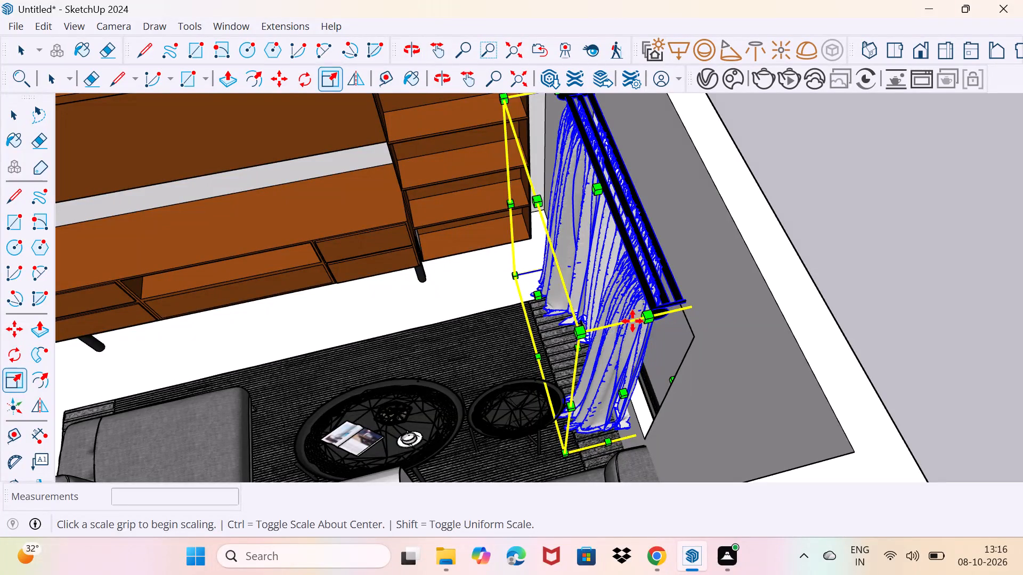
drag(645, 319, 677, 320)
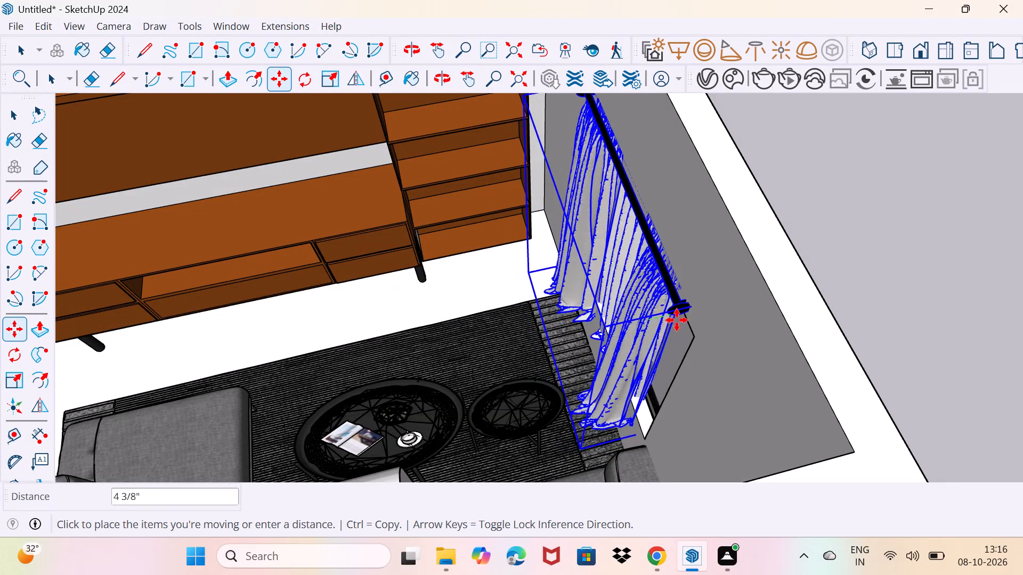
drag(677, 320, 676, 352)
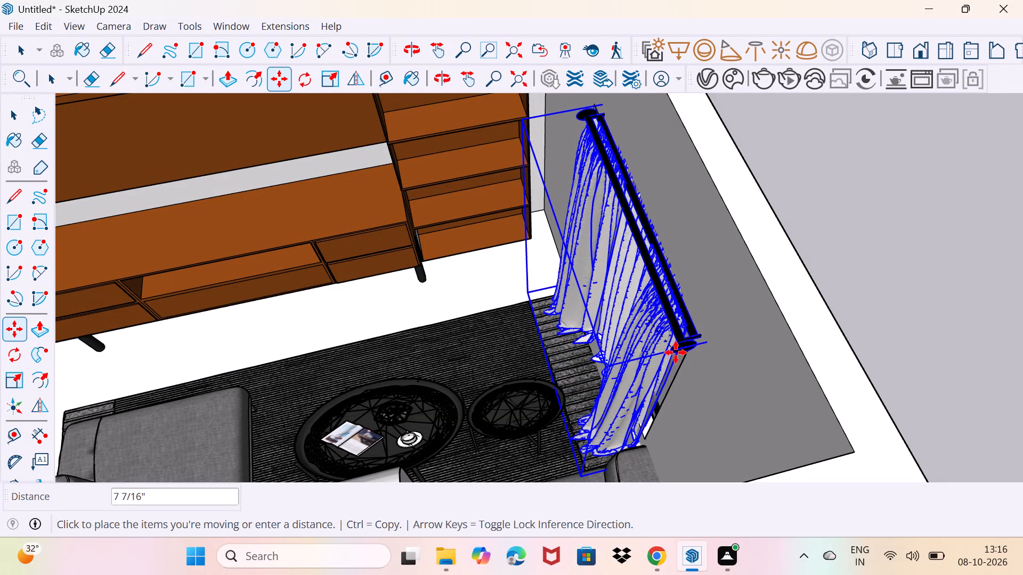
drag(676, 352, 679, 352)
click(679, 352)
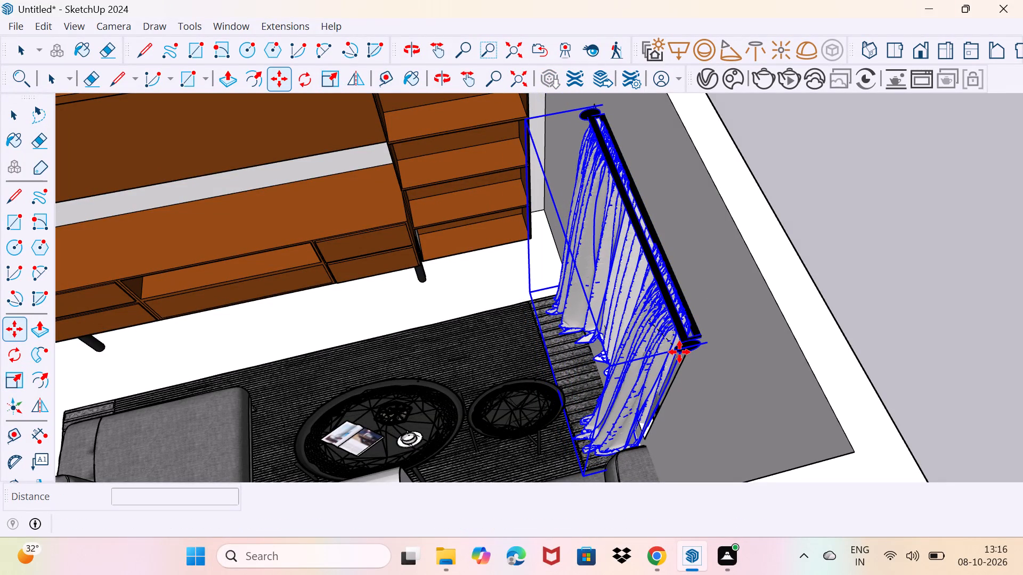
key(space)
drag(757, 316, 761, 310)
Scale the curtain's width to about 1.08 towards the shelving unit so it covers the window's exposed edge, and deselect it.
middle_drag(707, 389, 875, 291)
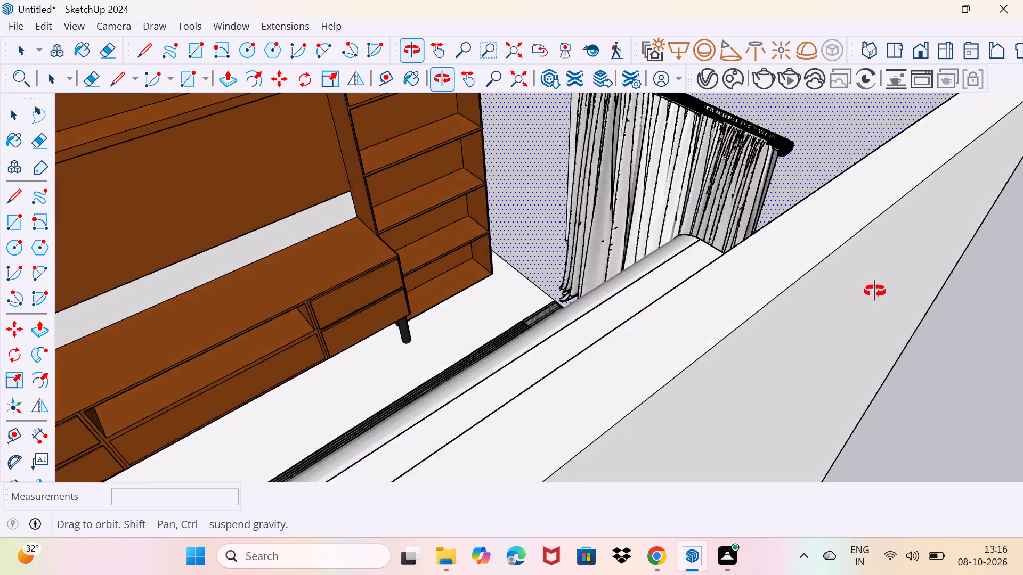
middle_drag(875, 291, 1021, 360)
scroll(730, 306, down, 3)
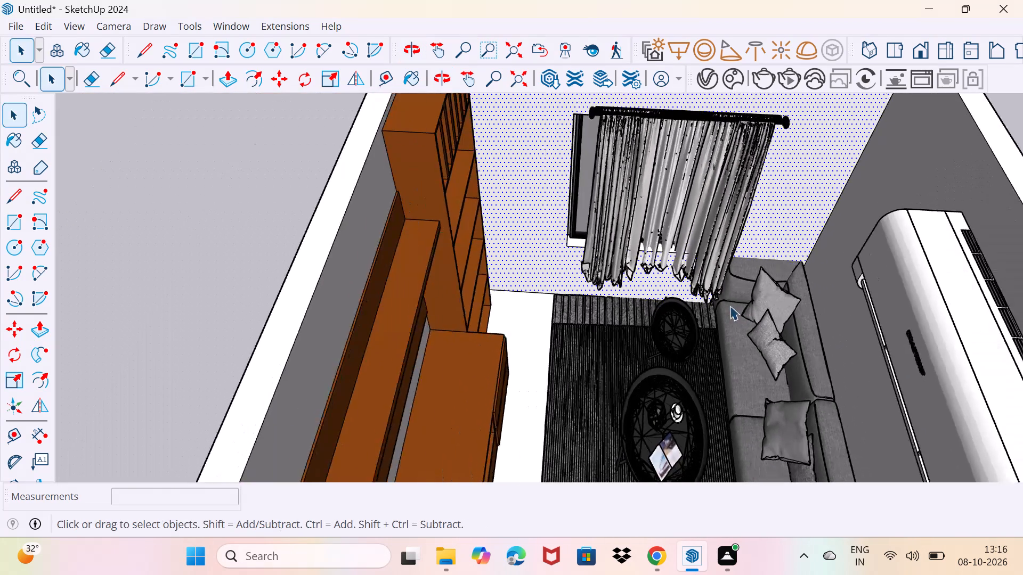
scroll(730, 291, down, 3)
click(655, 224)
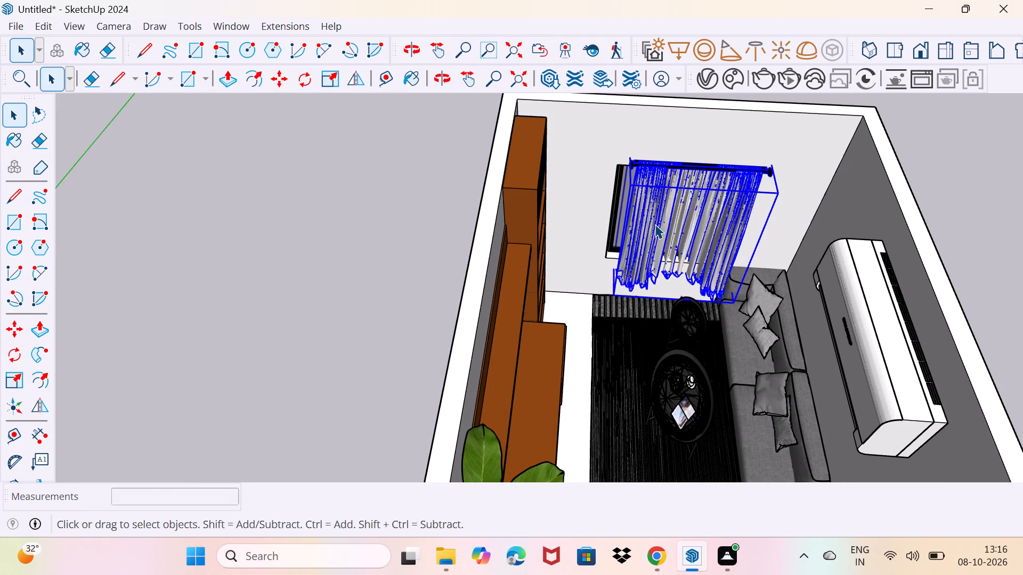
key(s)
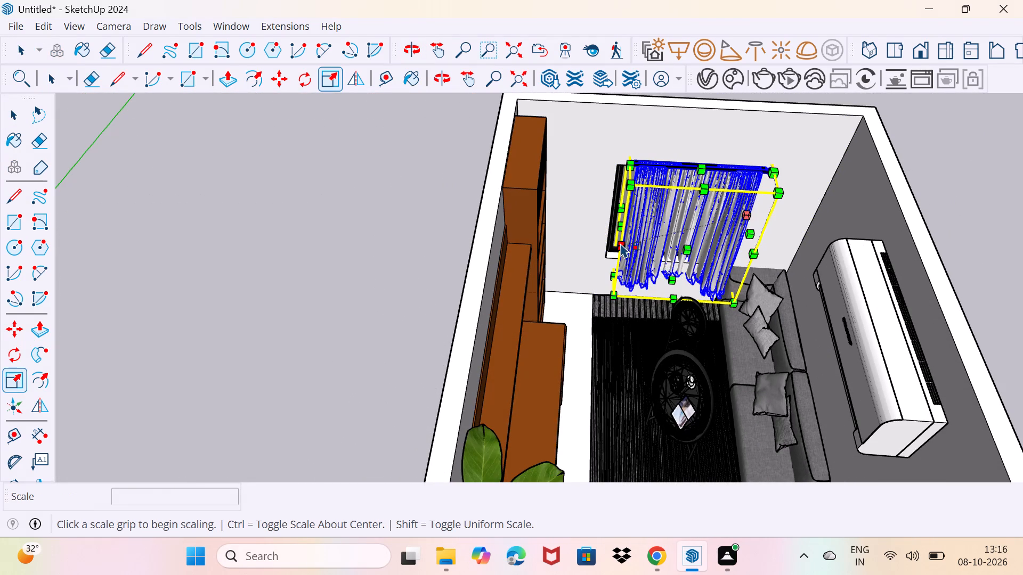
drag(620, 232, 613, 232)
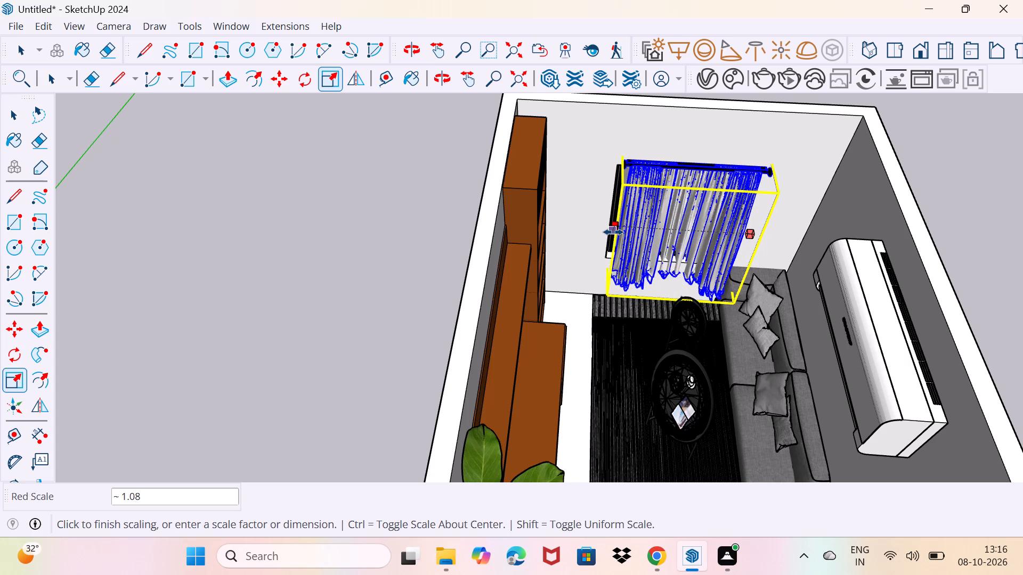
drag(613, 232, 605, 233)
click(605, 233)
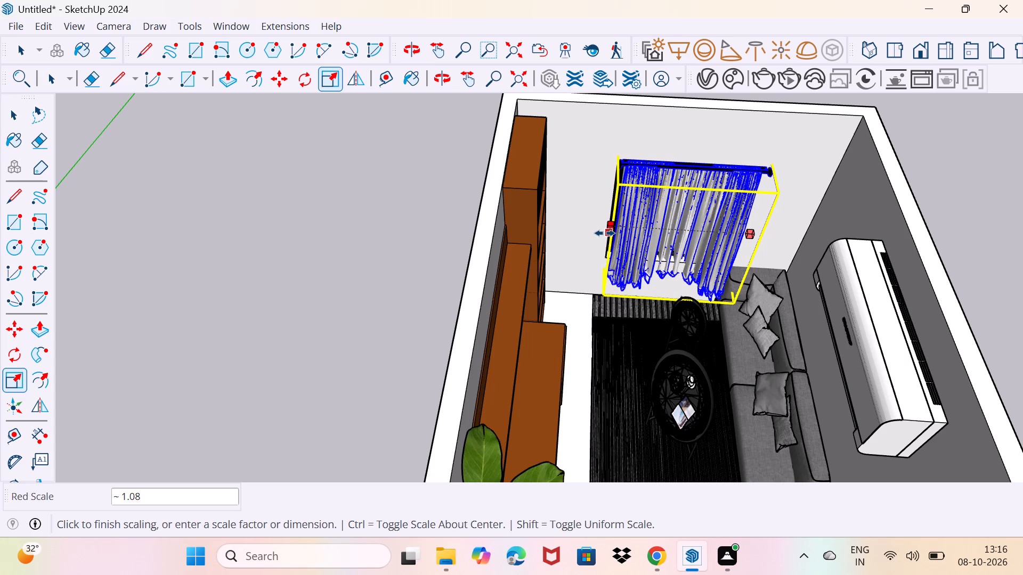
key(space)
key(Escape)
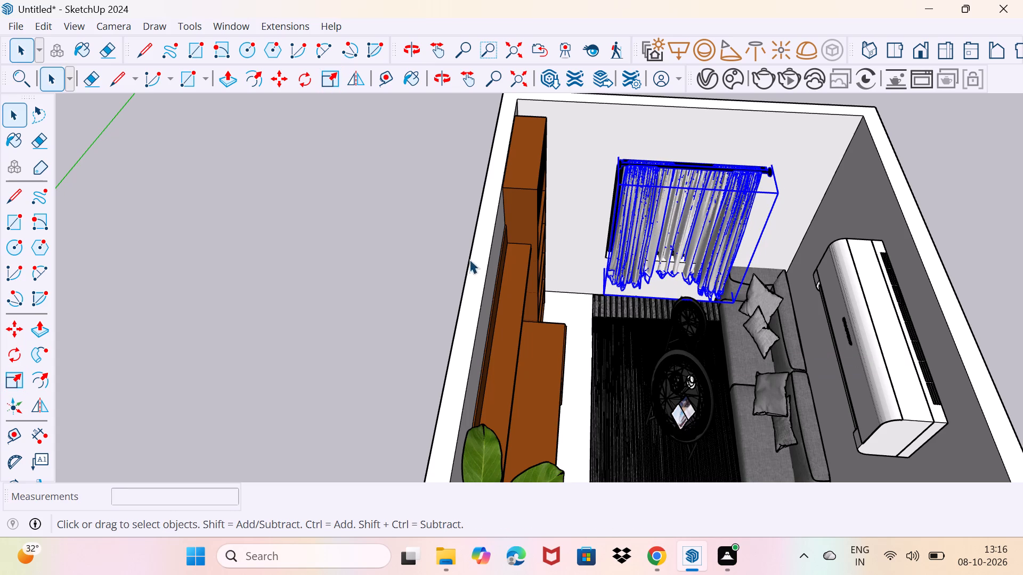
click(389, 251)
Delete the potted plant standing on the wall shelf above the TV unit.
scroll(647, 342, down, 8)
middle_drag(676, 379, 673, 367)
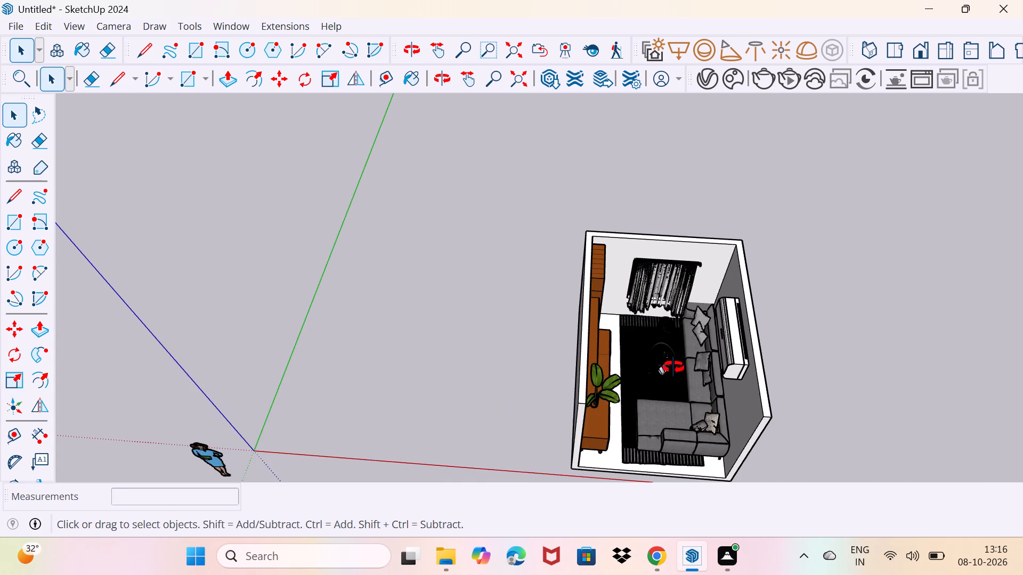
middle_drag(673, 367, 598, 113)
scroll(588, 347, up, 4)
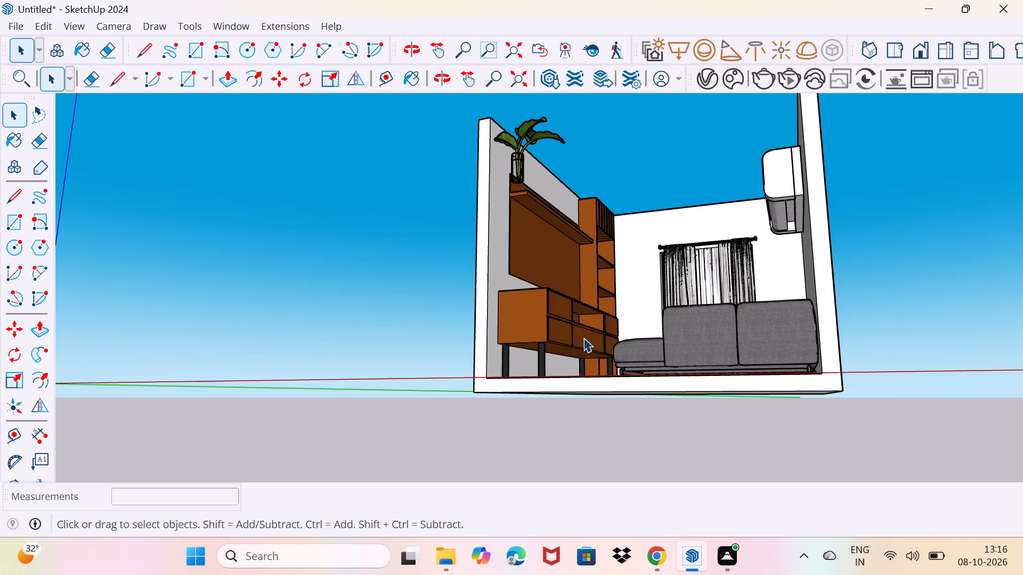
scroll(583, 338, up, 3)
middle_drag(583, 338, 592, 434)
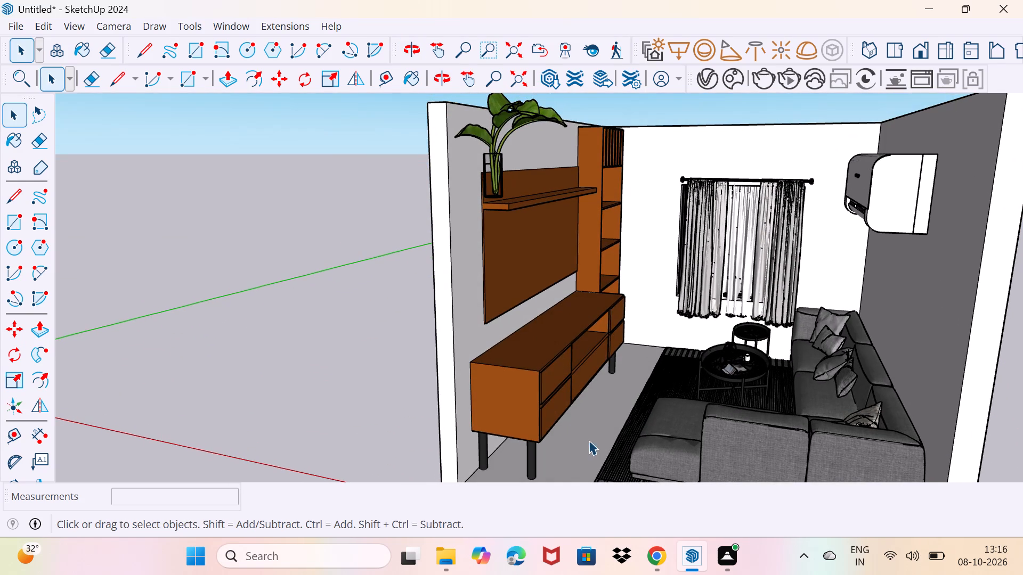
click(490, 178)
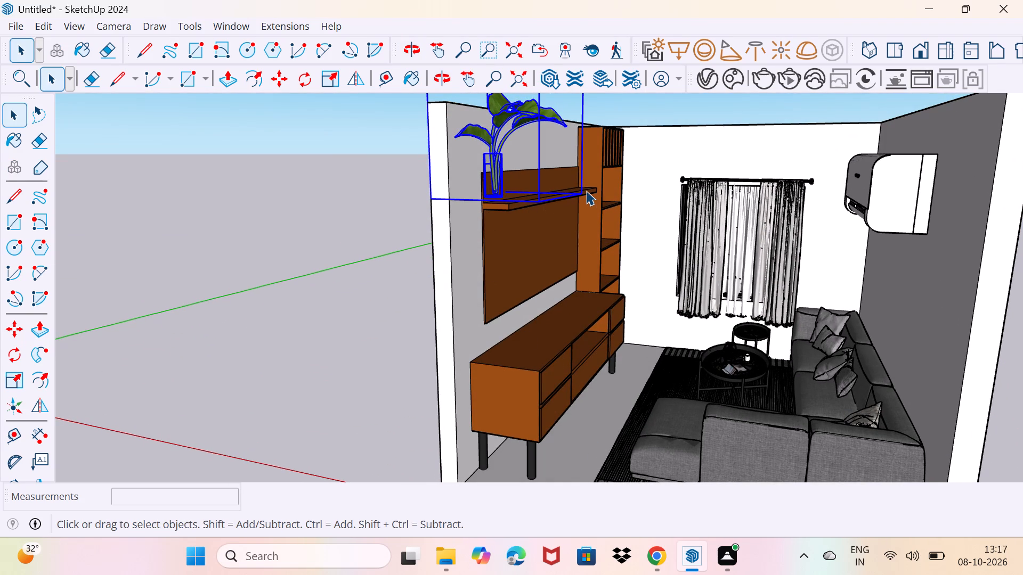
key(Delete)
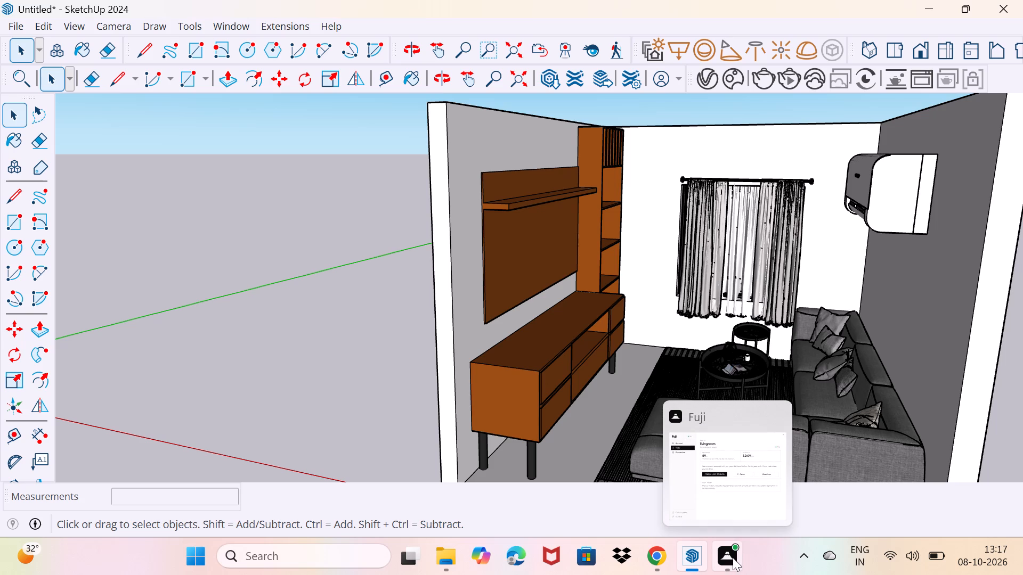
Switch to 3D Warehouse in Chrome and replace the window search with a search for "tv".
click(342, 553)
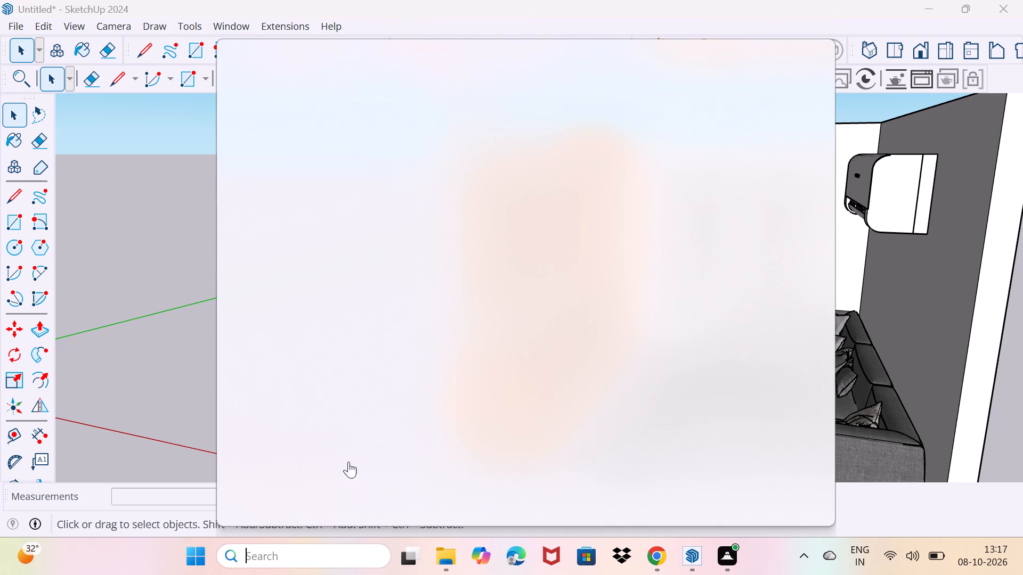
click(321, 294)
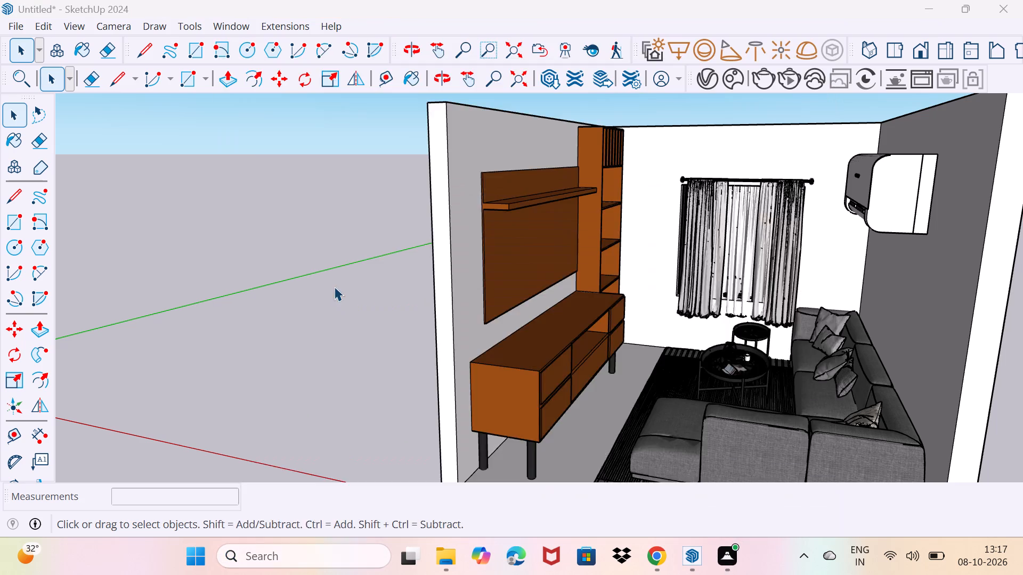
click(714, 296)
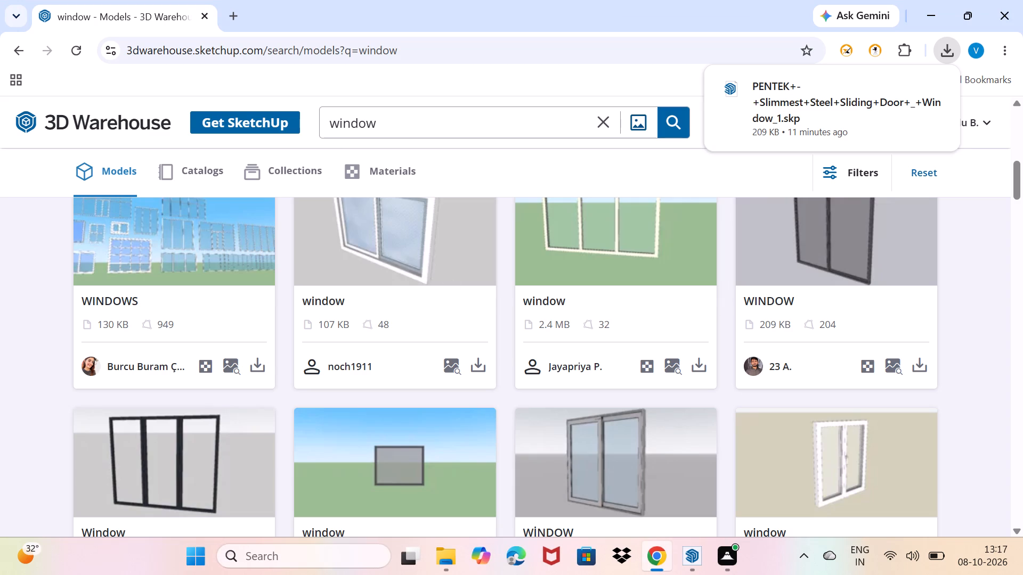
click(390, 134)
key(BackSpace)
key(BackSpace)
key(BackSpace)
key(BackSpace)
key(BackSpace)
key(BackSpace)
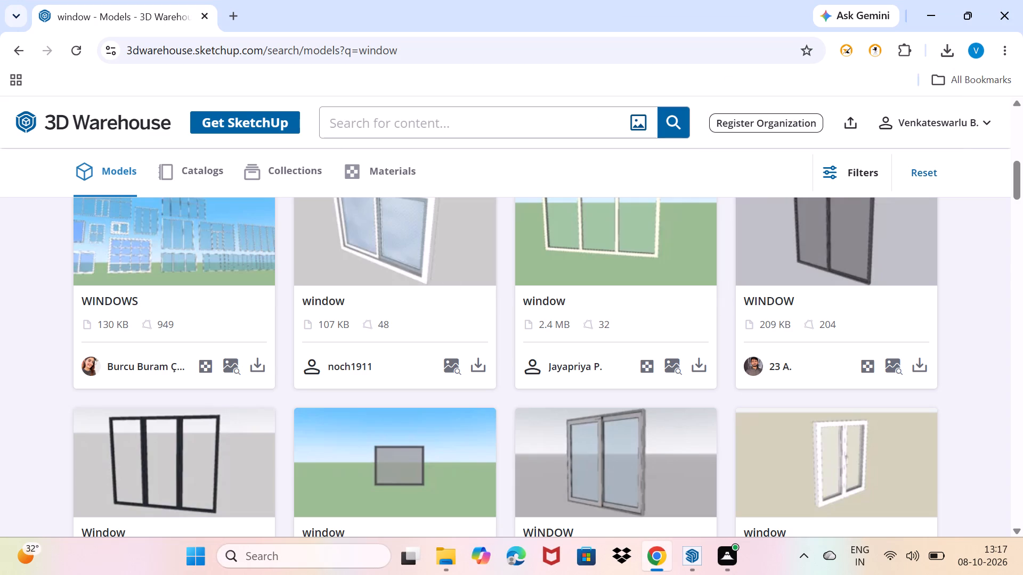
text(tv)
key(Return)
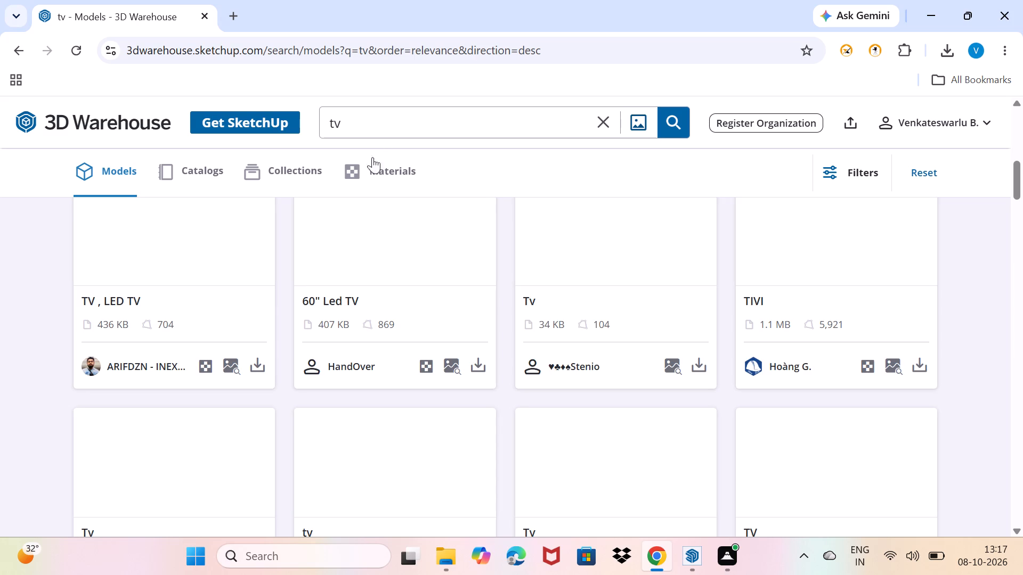
Browse the television models in the search results for one that suits the TV unit's back panel.
scroll(355, 302, down, 3)
scroll(355, 302, up, 5)
scroll(355, 302, down, 7)
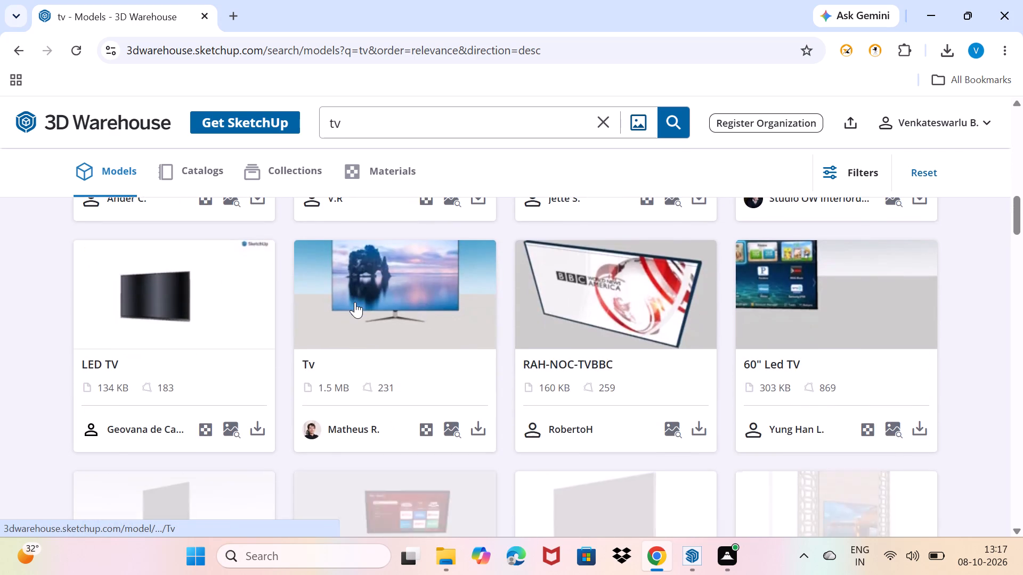
scroll(355, 302, down, 3)
scroll(355, 302, up, 4)
scroll(355, 302, down, 4)
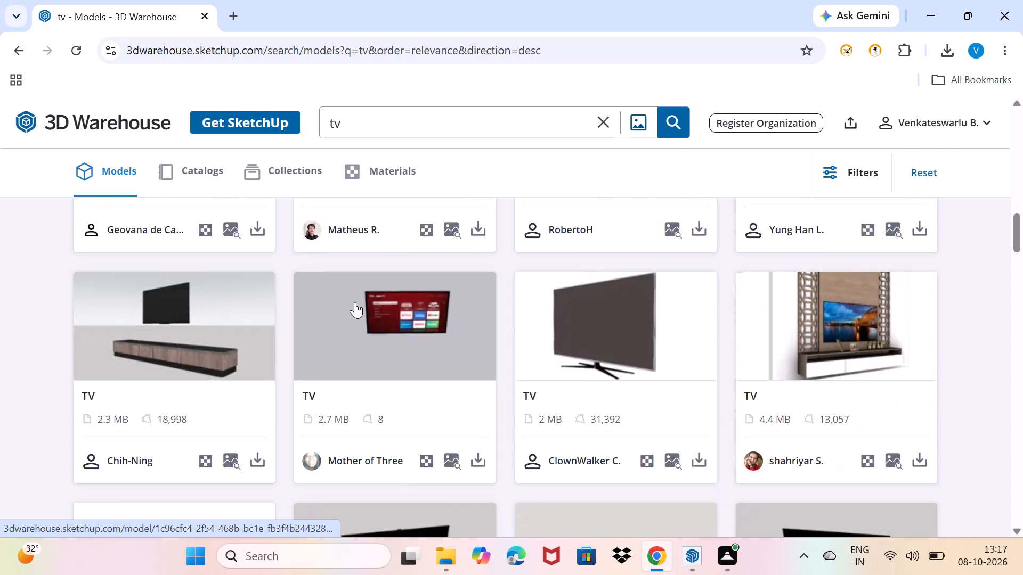
scroll(355, 302, up, 3)
scroll(608, 322, down, 4)
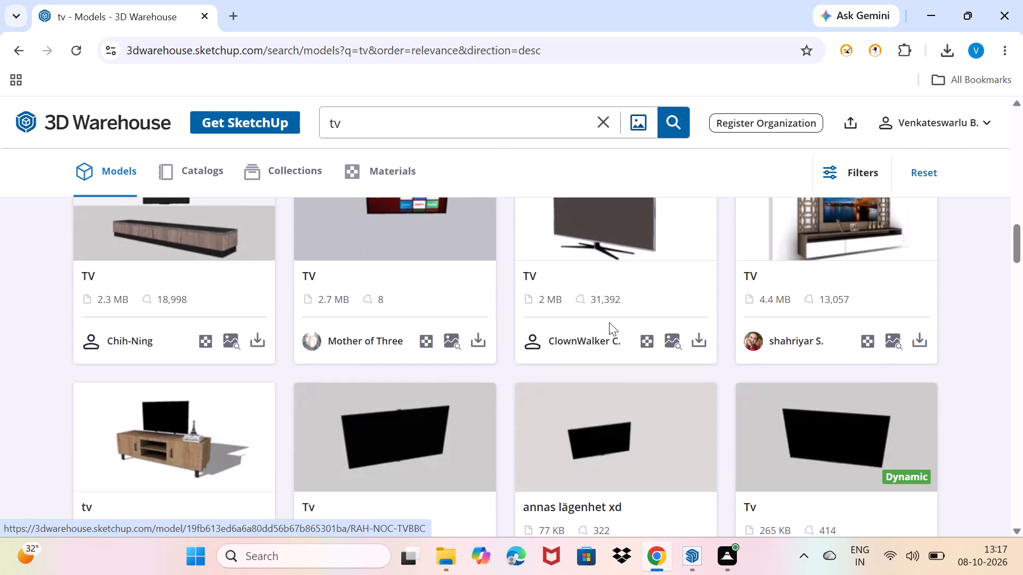
scroll(602, 326, down, 4)
scroll(602, 326, up, 2)
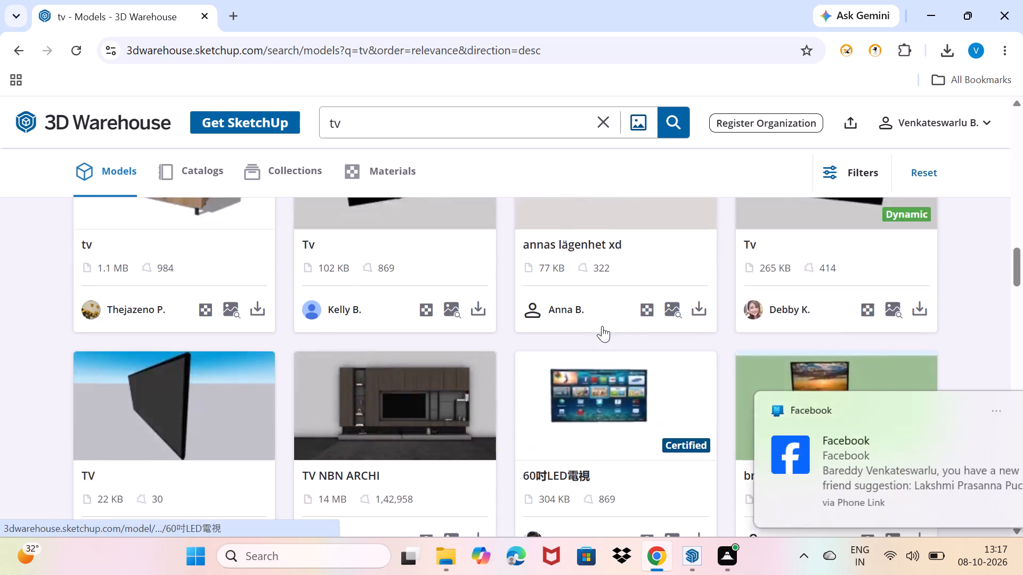
scroll(602, 326, up, 1)
scroll(602, 326, down, 7)
scroll(602, 326, up, 5)
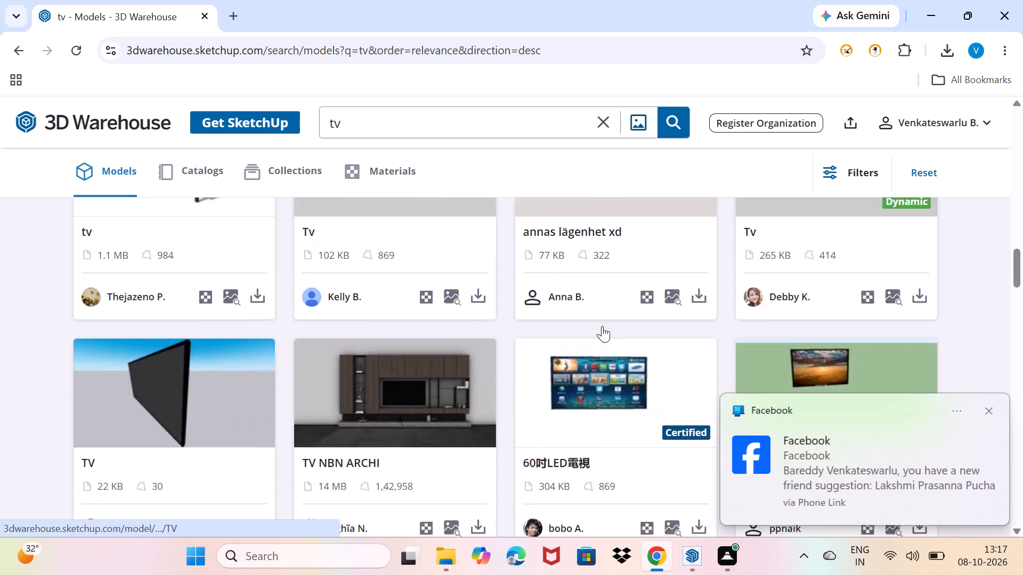
scroll(602, 326, down, 8)
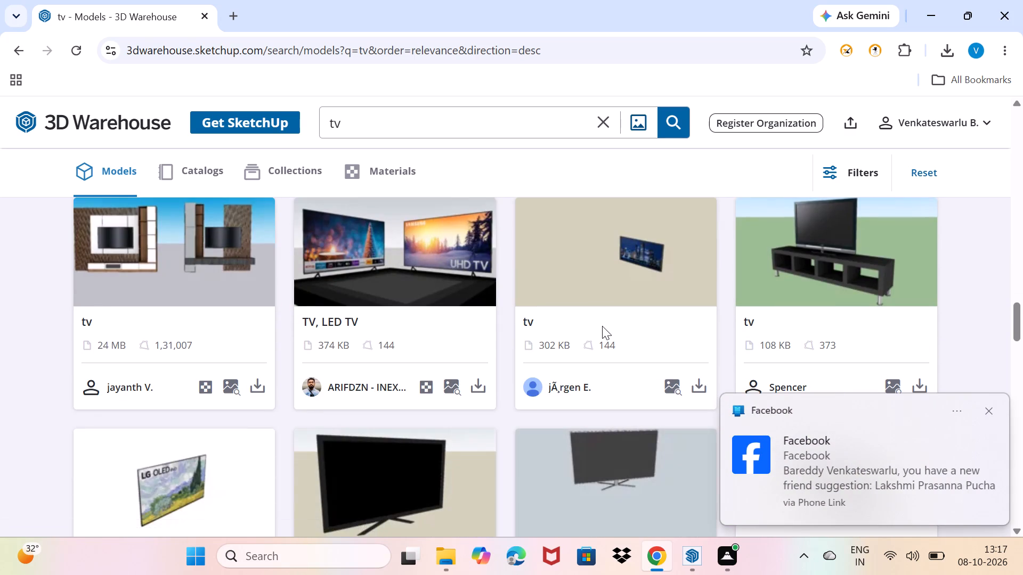
scroll(602, 326, down, 7)
scroll(602, 326, up, 1)
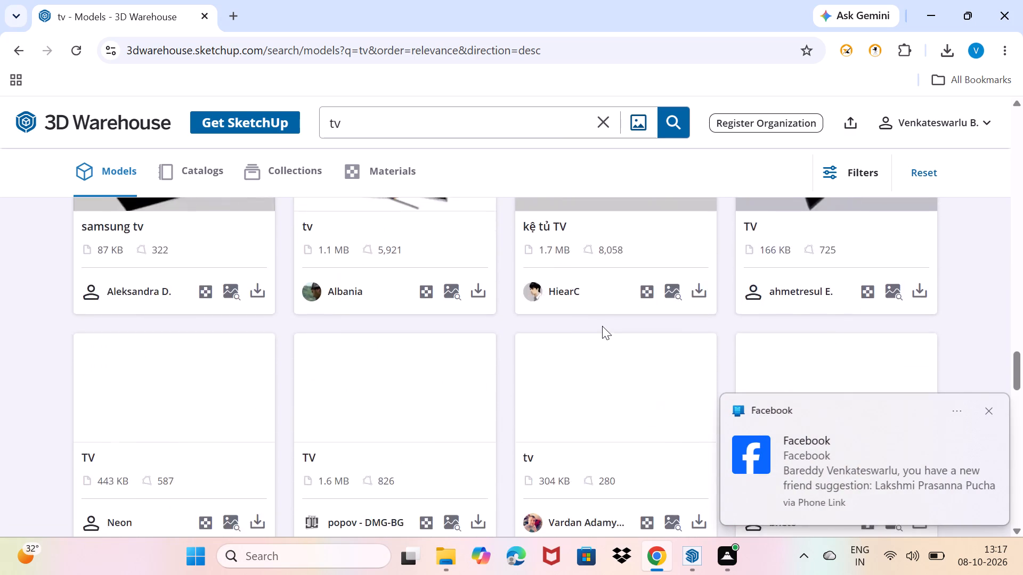
scroll(602, 326, up, 1)
scroll(602, 326, down, 6)
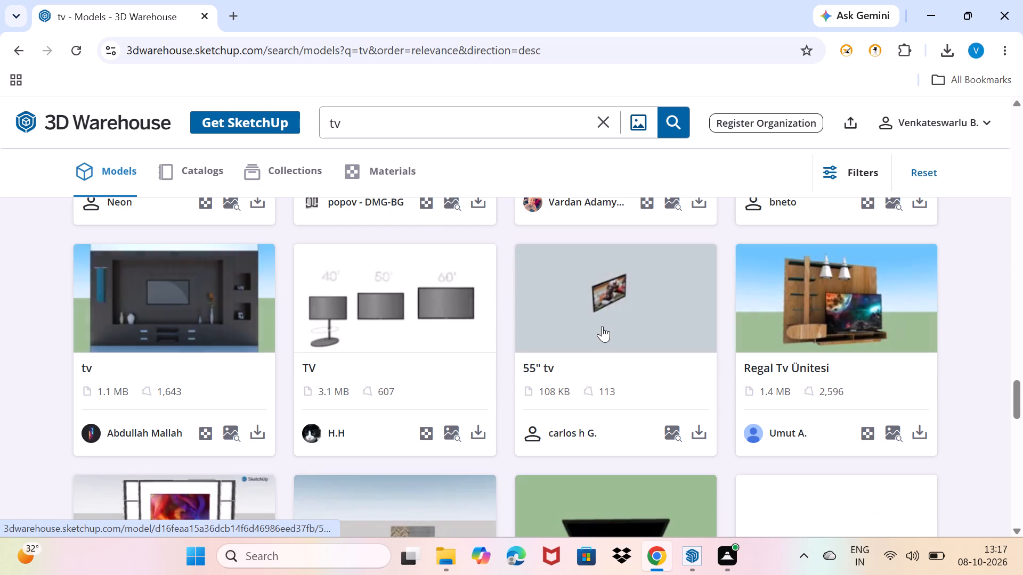
scroll(602, 326, down, 6)
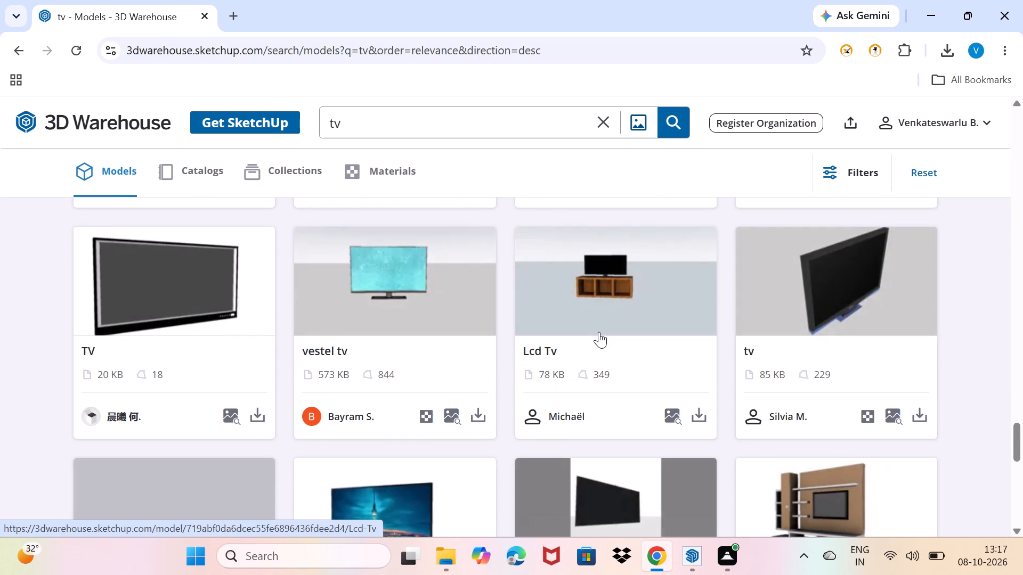
scroll(599, 332, down, 3)
scroll(598, 333, up, 3)
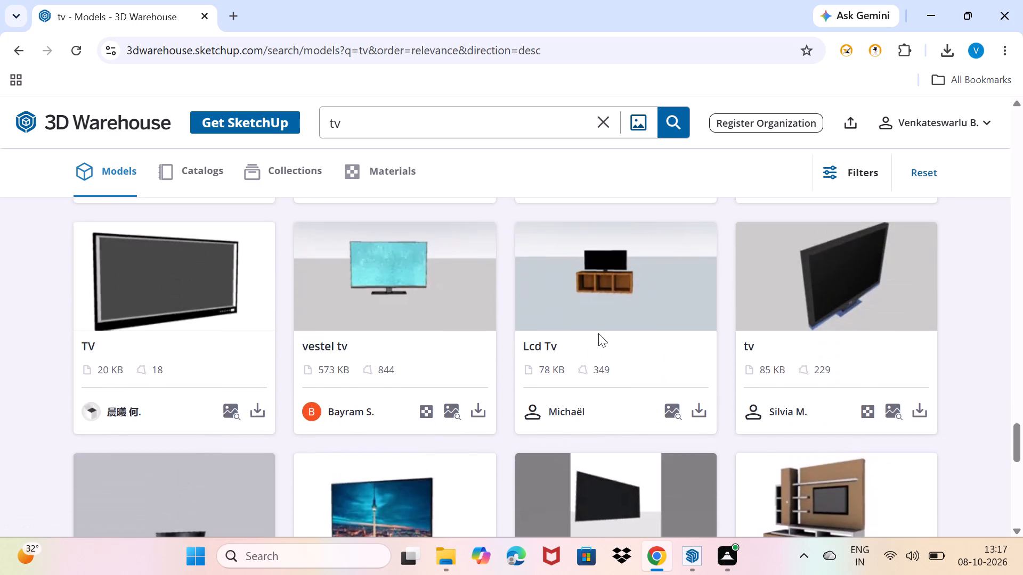
scroll(598, 333, up, 20)
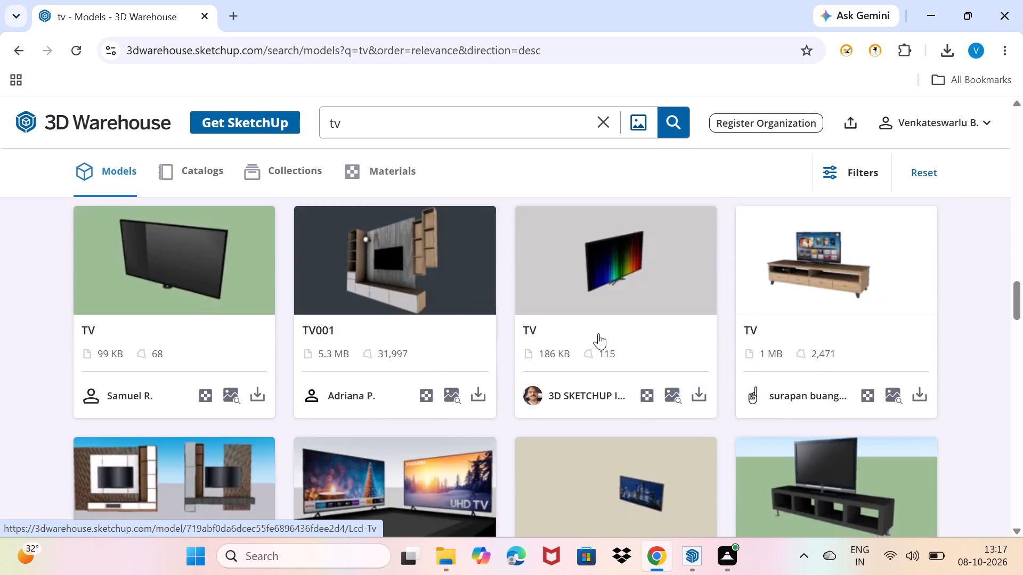
scroll(598, 333, up, 12)
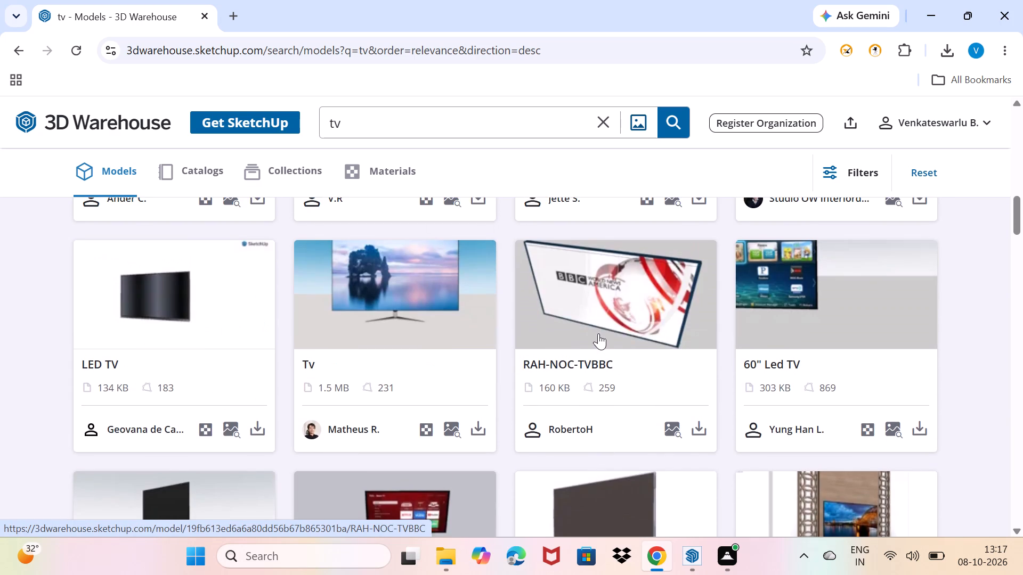
Open the model page of the 60" Led TV from the search results.
scroll(598, 333, up, 1)
click(819, 374)
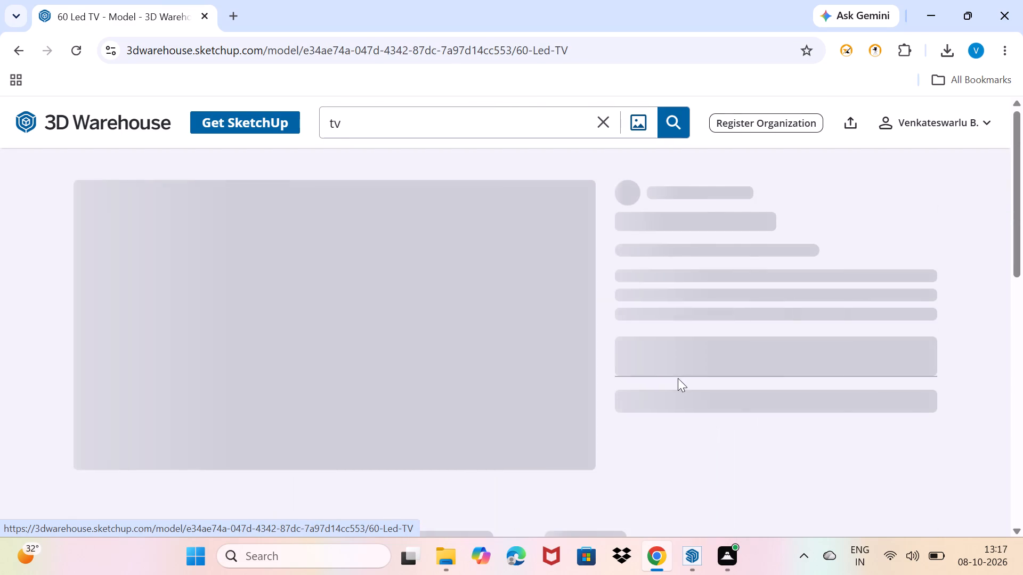
Leave the 60" Led TV page and browse the collections matching "tv" for a television that suits the TV unit.
scroll(488, 391, down, 3)
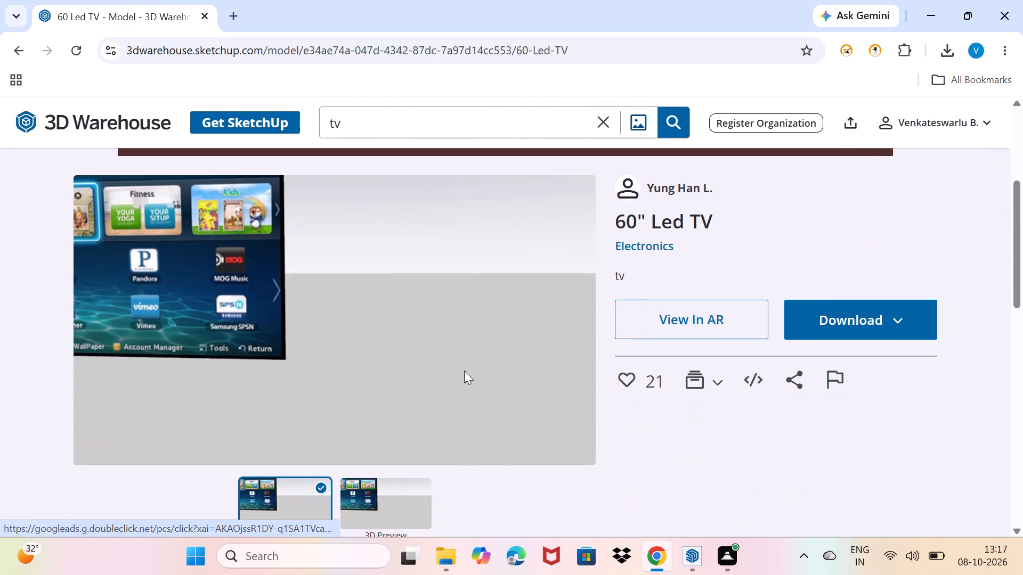
click(14, 50)
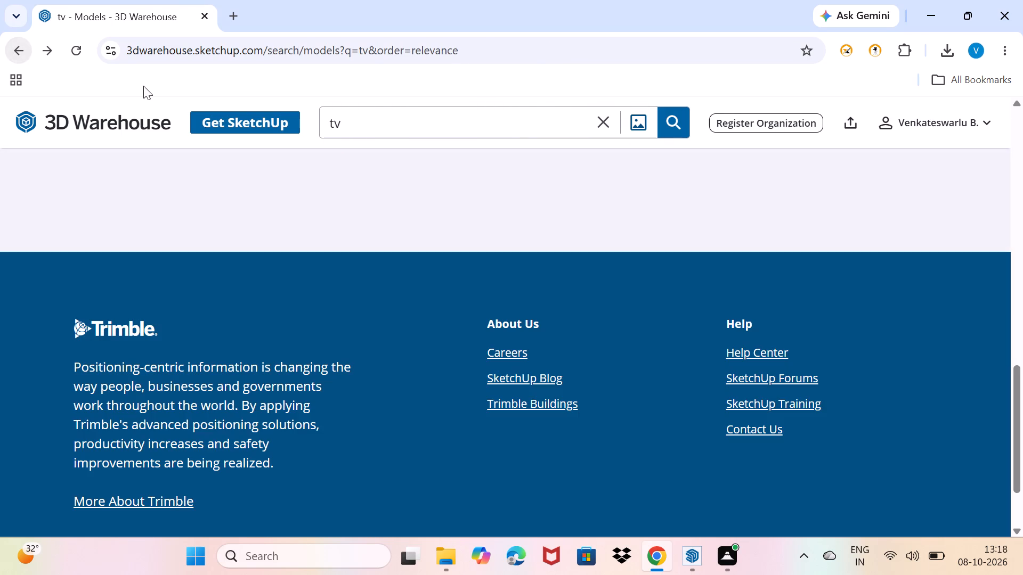
scroll(245, 195, up, 1)
click(205, 175)
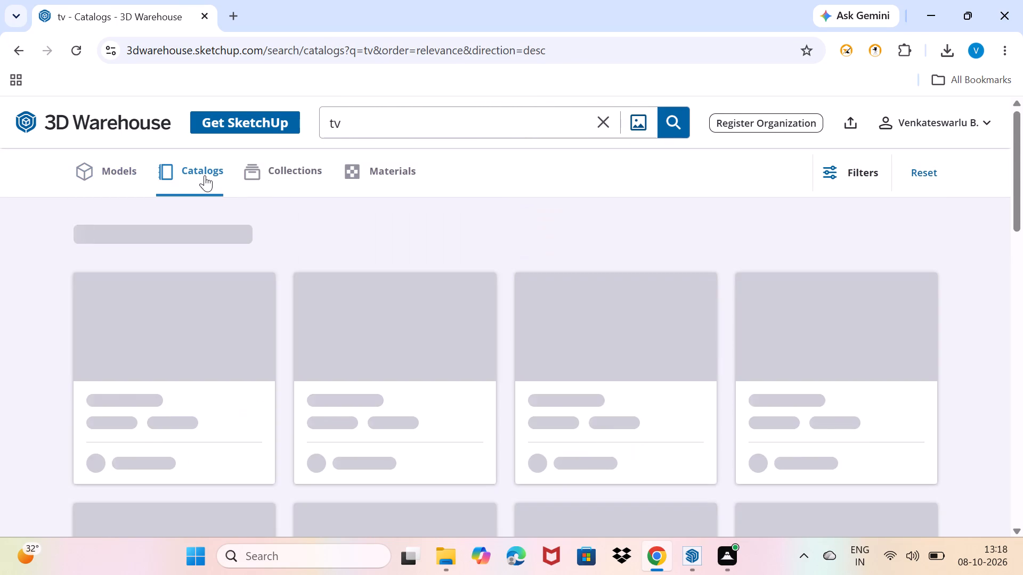
click(264, 182)
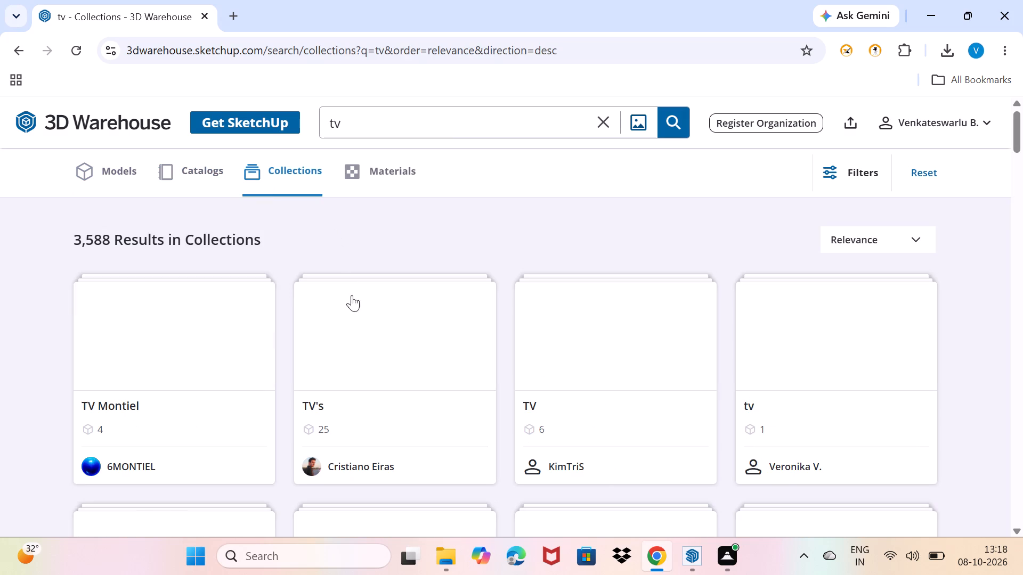
scroll(369, 311, down, 5)
scroll(375, 306, up, 2)
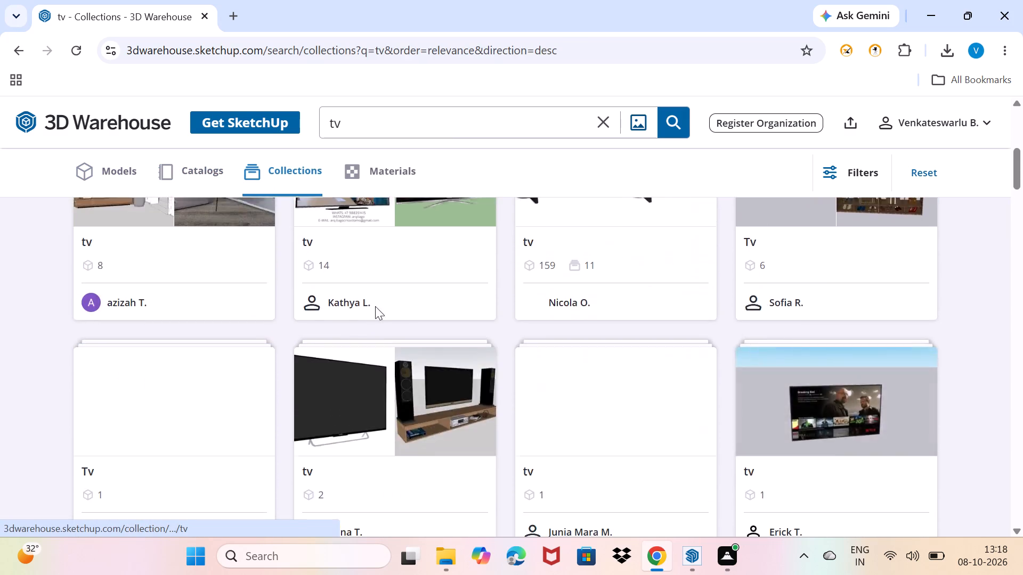
scroll(375, 306, up, 4)
scroll(428, 339, down, 1)
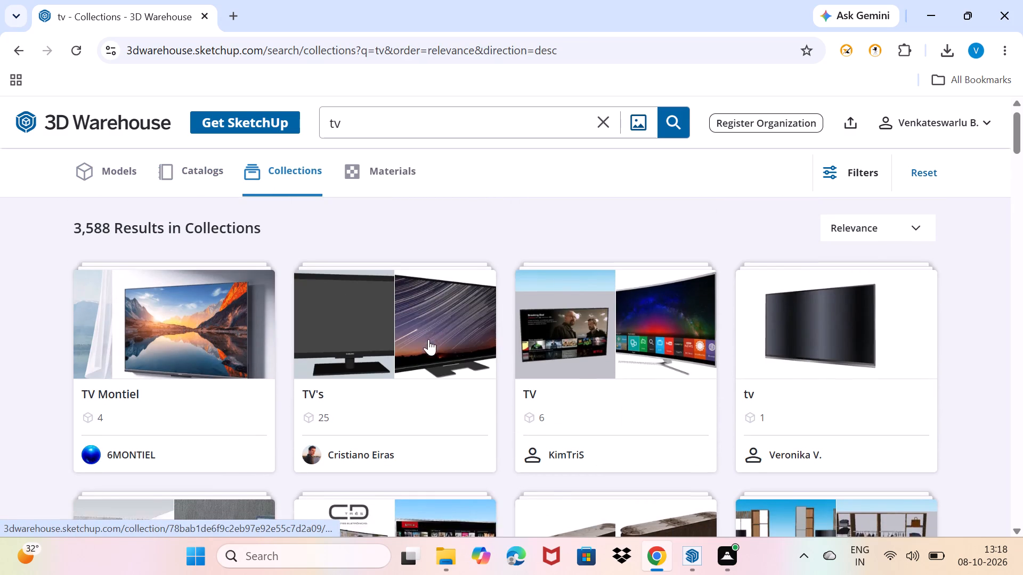
scroll(428, 339, down, 2)
scroll(428, 339, up, 3)
Open the TV Montiel collection and download the TV MONTIEL 2 model as a SketchUp file.
click(213, 343)
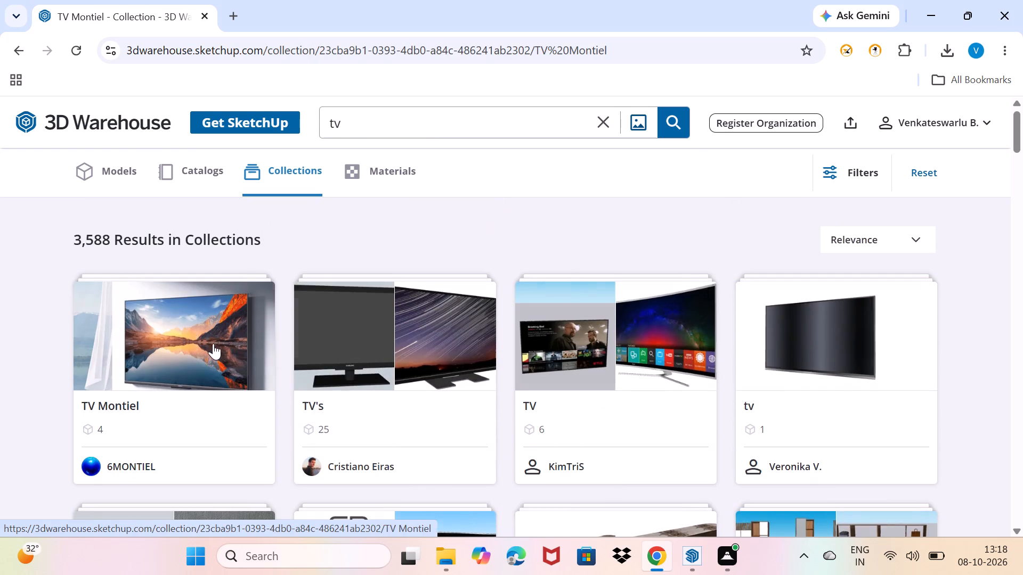
scroll(339, 327, down, 3)
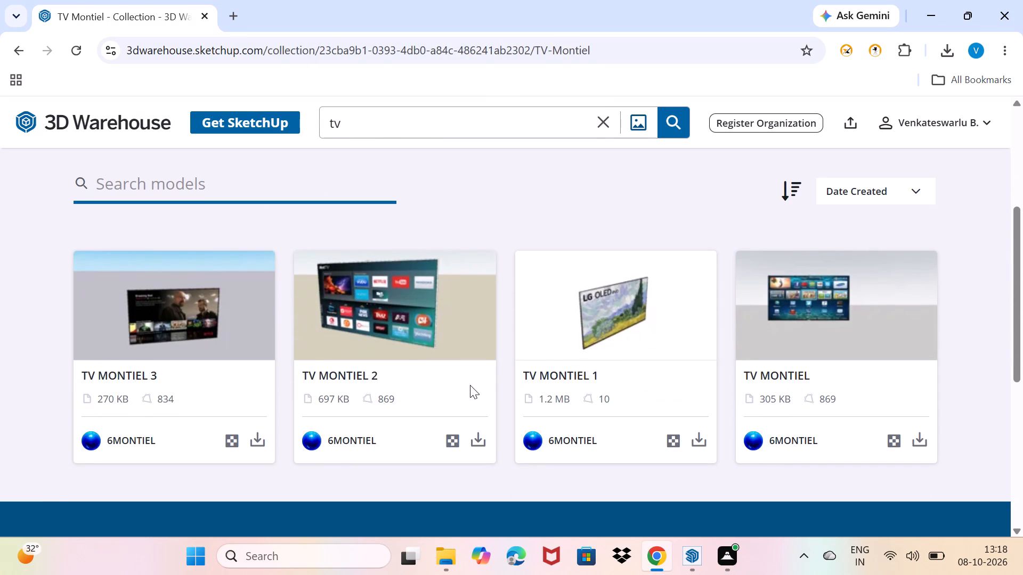
click(484, 440)
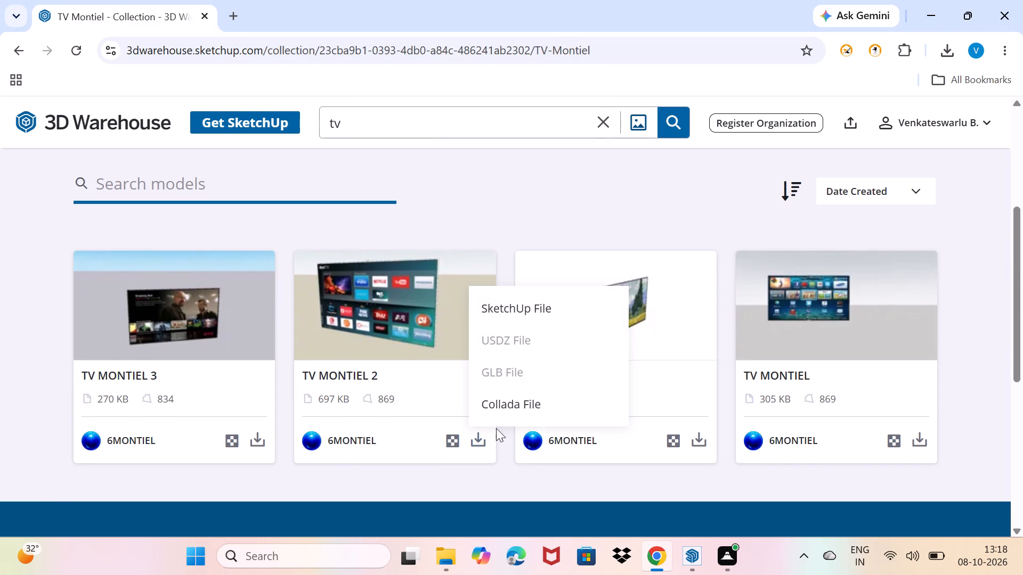
click(517, 316)
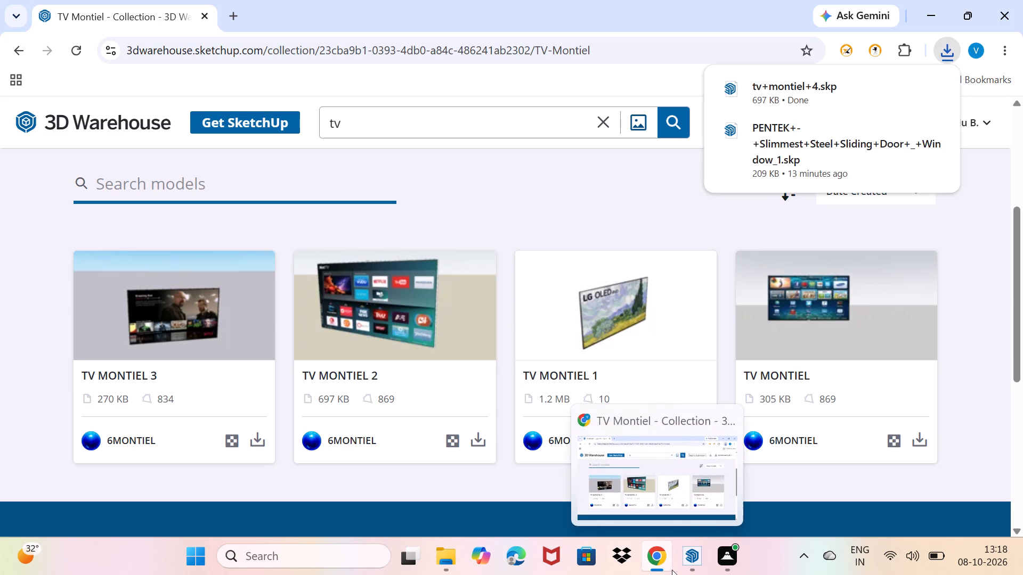
Switch to SketchUp, import the downloaded tv+montiel+4 file and place the television on open ground beside the room.
click(688, 561)
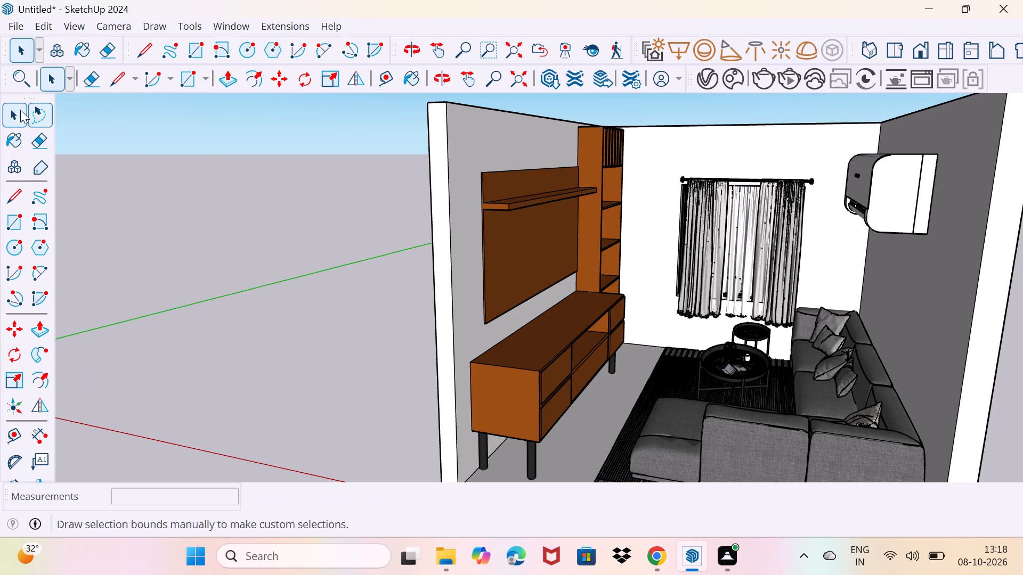
click(9, 21)
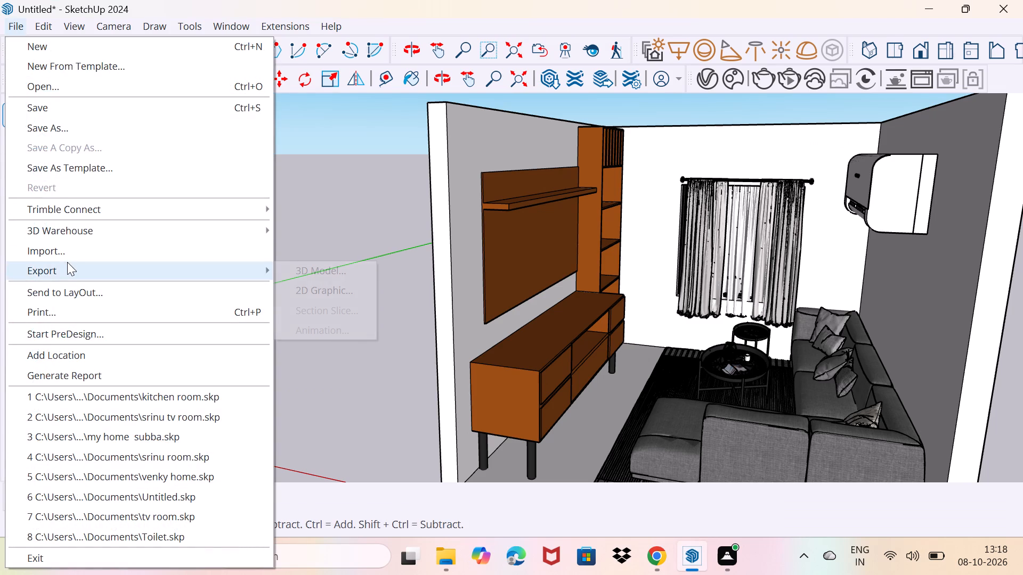
click(67, 245)
click(245, 195)
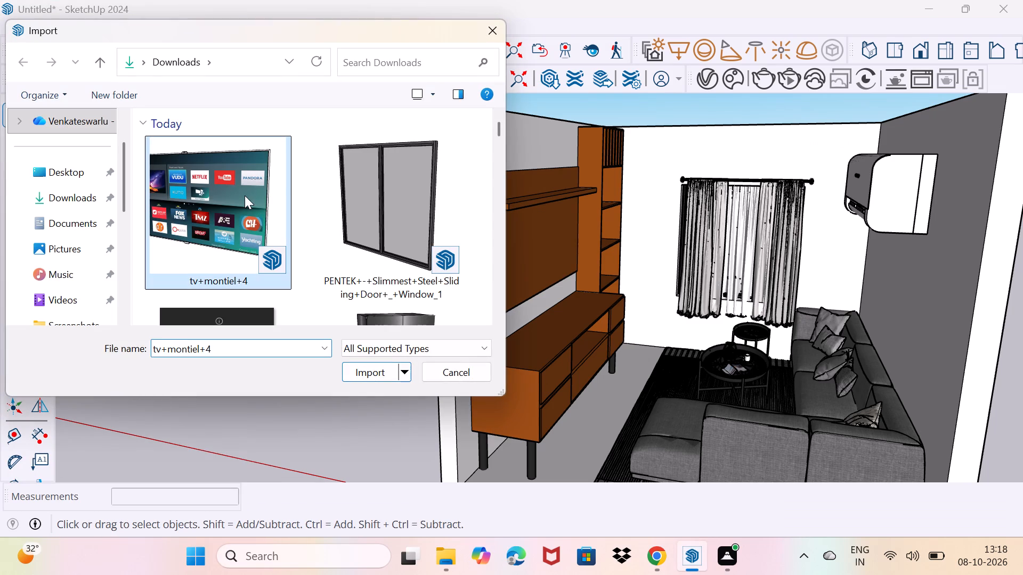
click(375, 377)
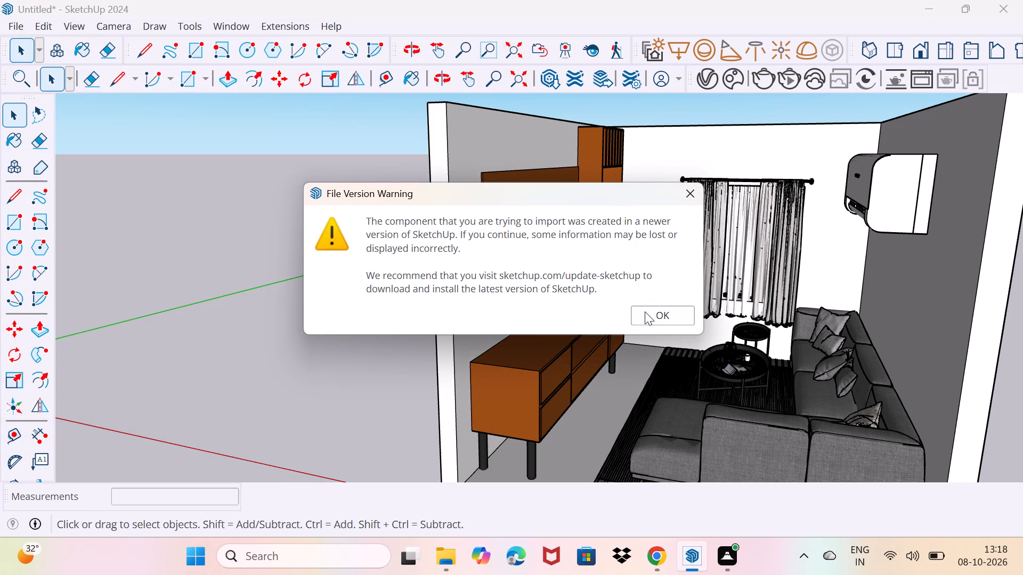
click(644, 311)
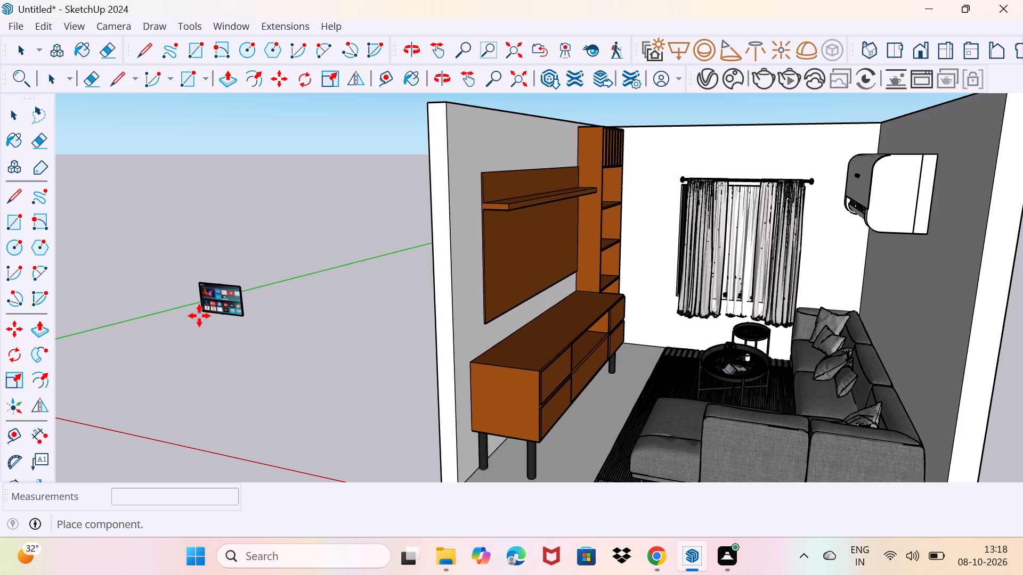
click(198, 317)
Rotate the television 90 degrees about the vertical axis so it lines up with the TV unit's wall.
scroll(216, 348, up, 3)
middle_drag(216, 348, 310, 371)
scroll(216, 348, up, 1)
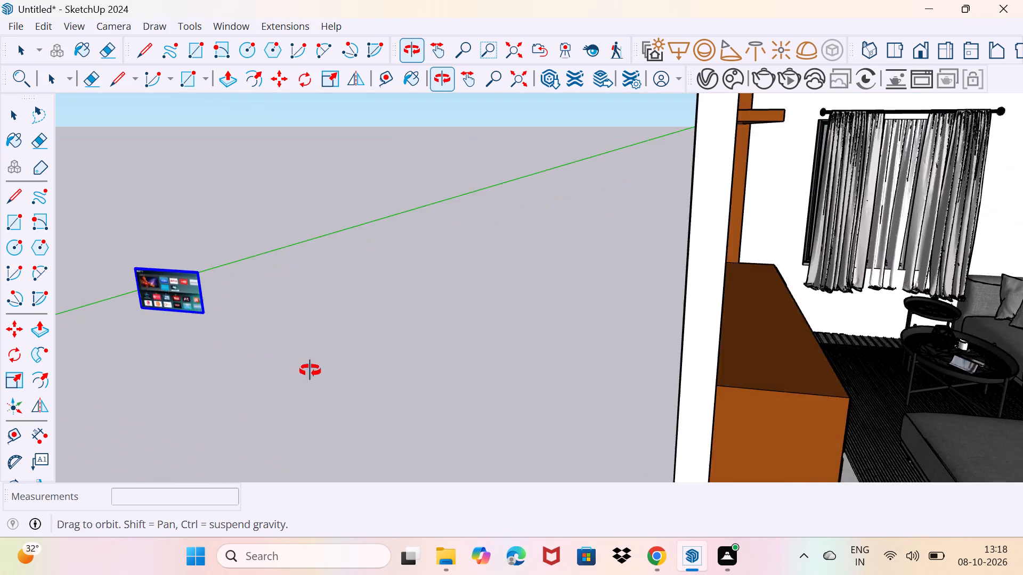
middle_drag(310, 371, 363, 361)
scroll(352, 358, down, 4)
middle_drag(351, 358, 502, 324)
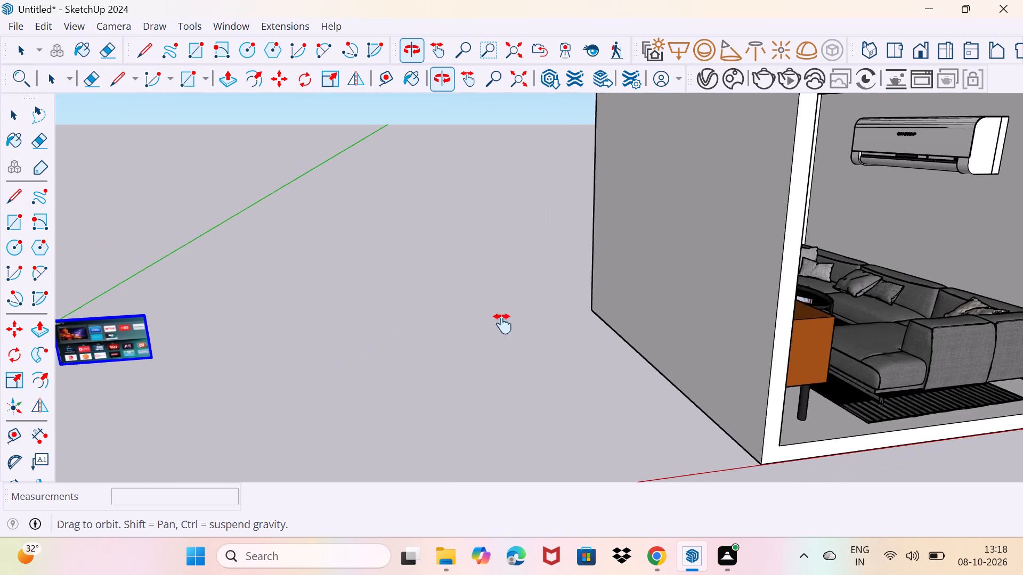
middle_drag(502, 324, 558, 318)
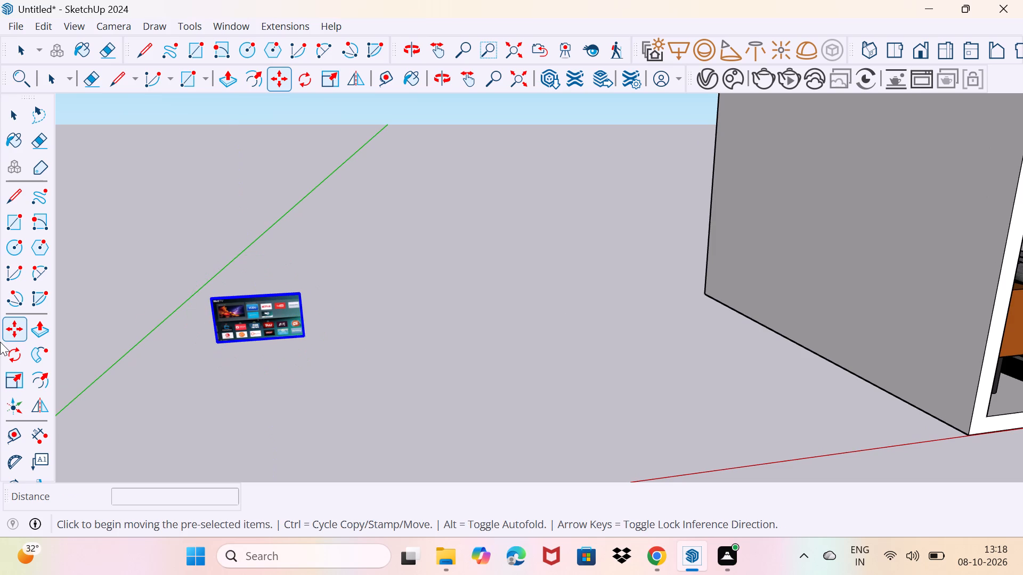
click(20, 349)
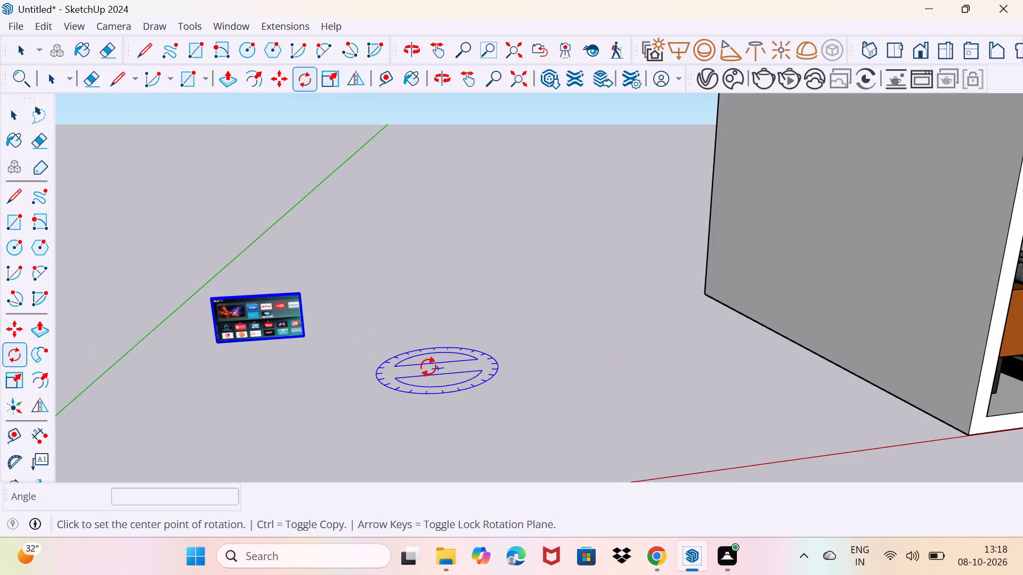
click(428, 367)
click(420, 303)
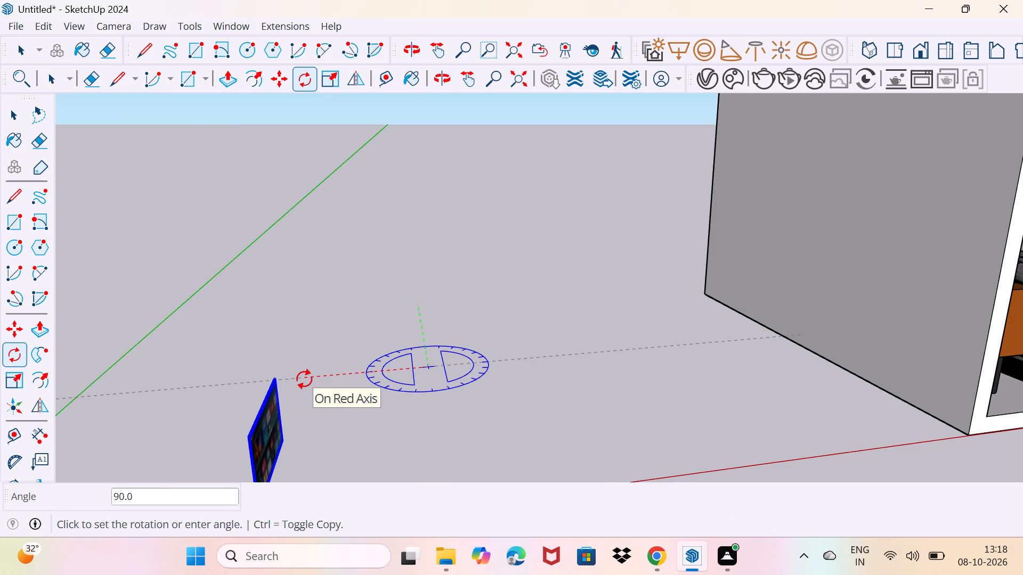
click(304, 379)
key(space)
Scale the television up uniformly from its top corner by a factor of about 1.7.
scroll(432, 393, down, 3)
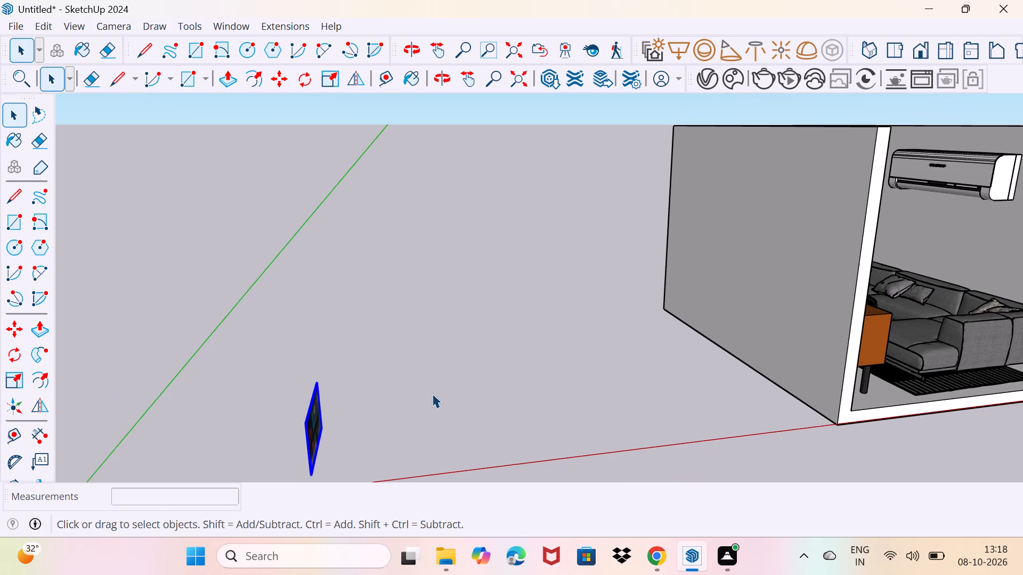
middle_drag(445, 400, 187, 352)
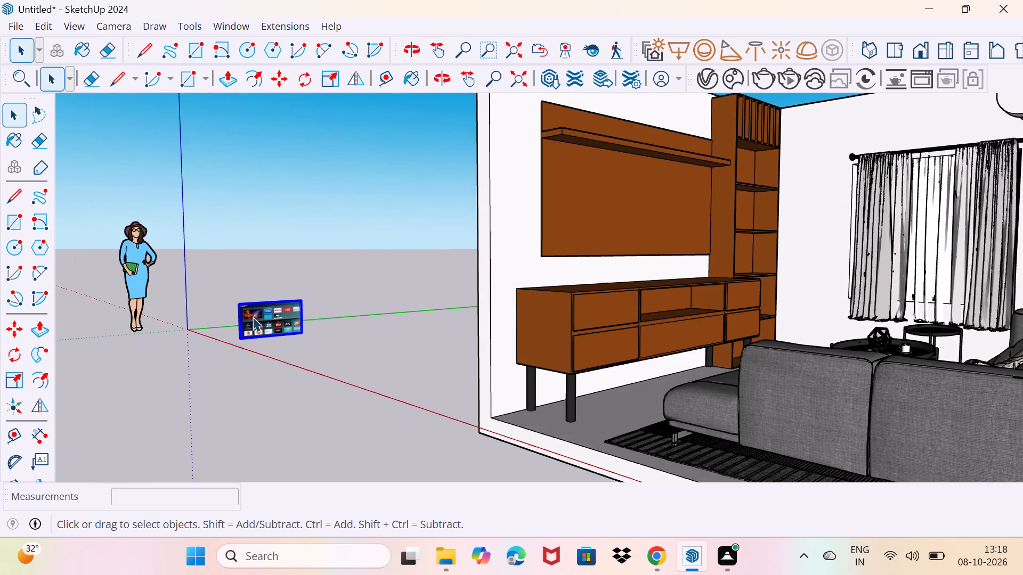
scroll(281, 311, up, 7)
middle_drag(305, 341, 303, 340)
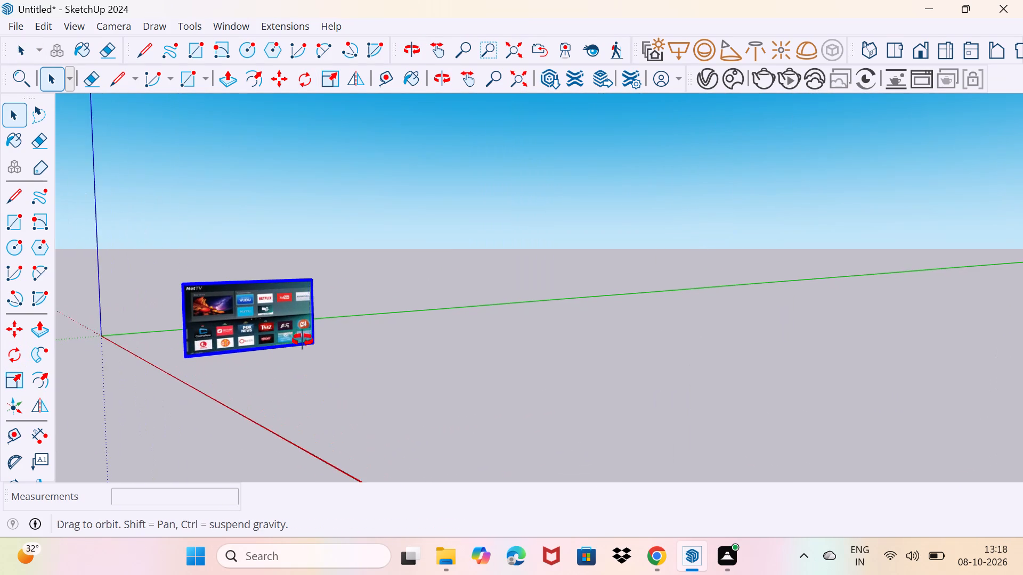
middle_drag(303, 340, 270, 327)
key(s)
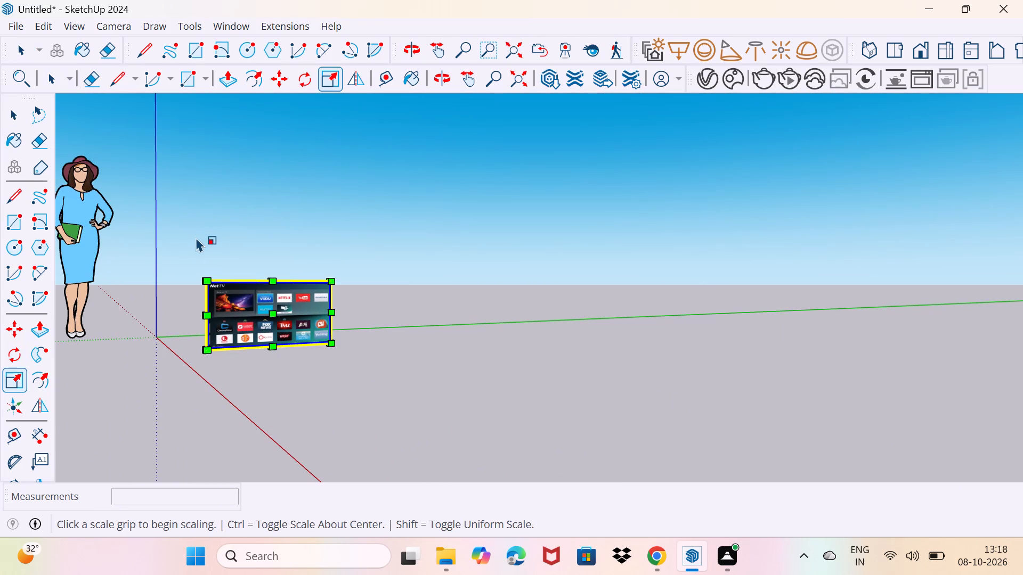
drag(208, 280, 126, 189)
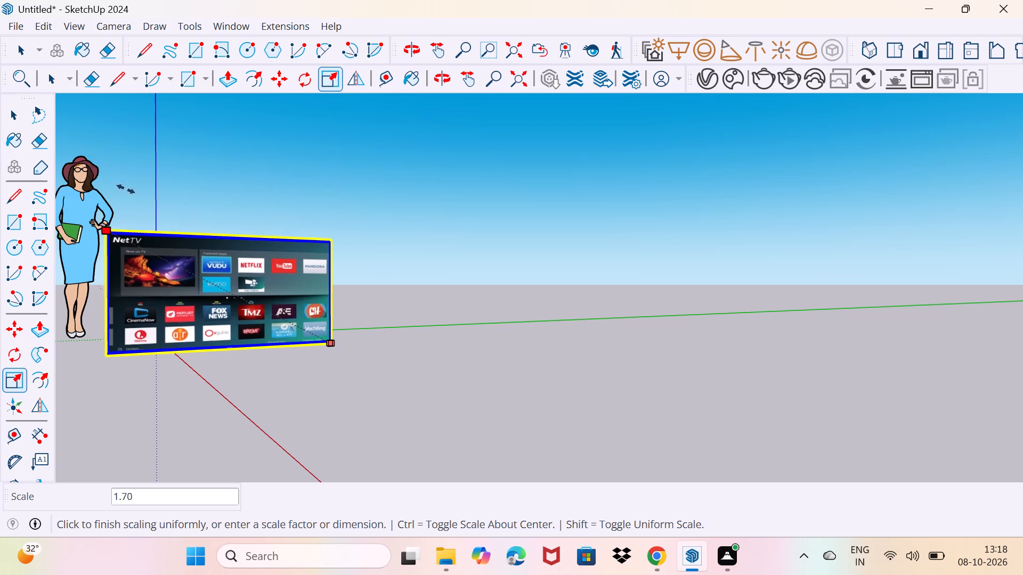
drag(126, 189, 124, 188)
Move the television by its bottom corner from outside the room onto the top of the TV unit.
key(m)
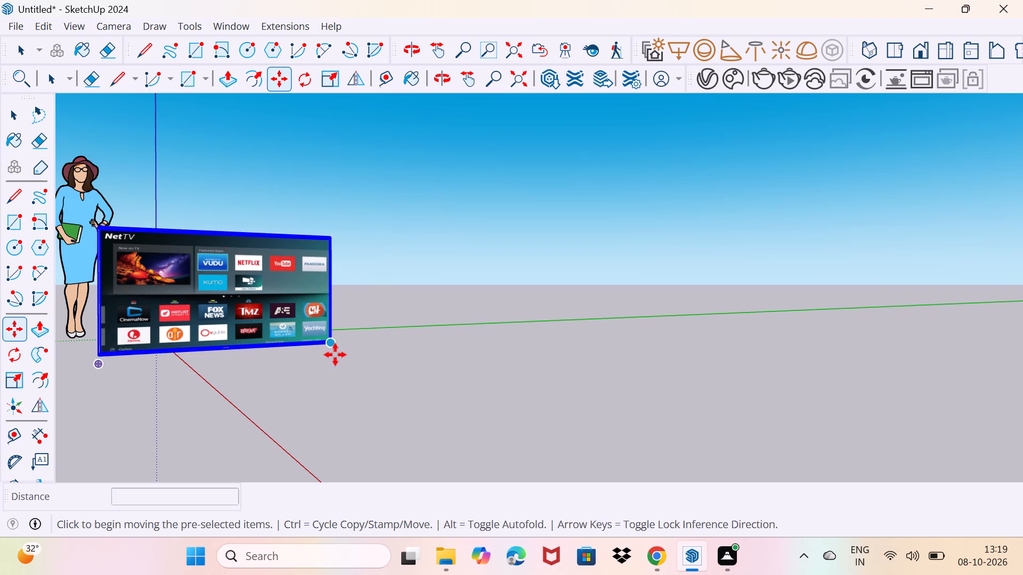
click(329, 347)
scroll(444, 355, down, 9)
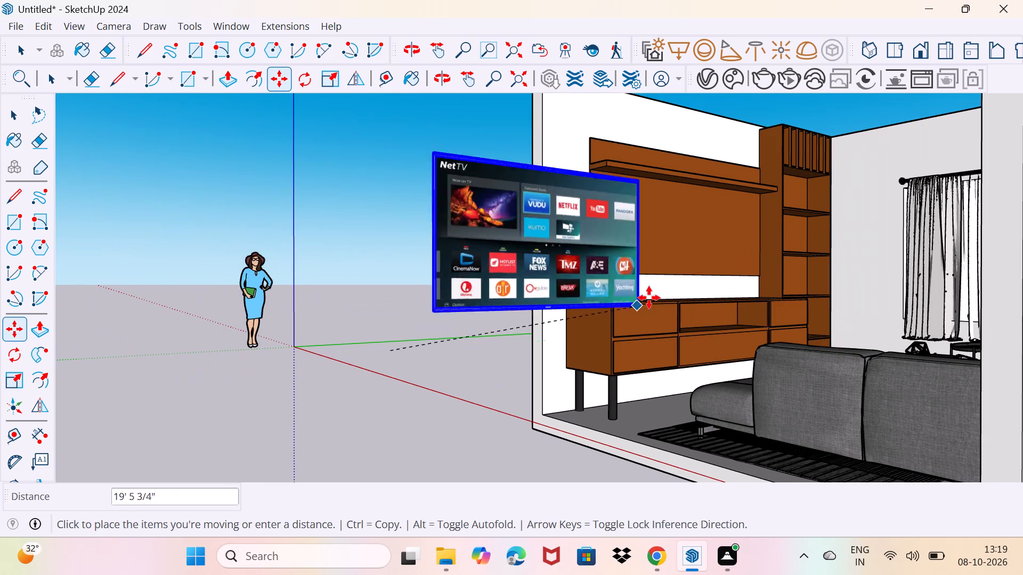
scroll(733, 273, up, 2)
middle_drag(734, 275, 752, 385)
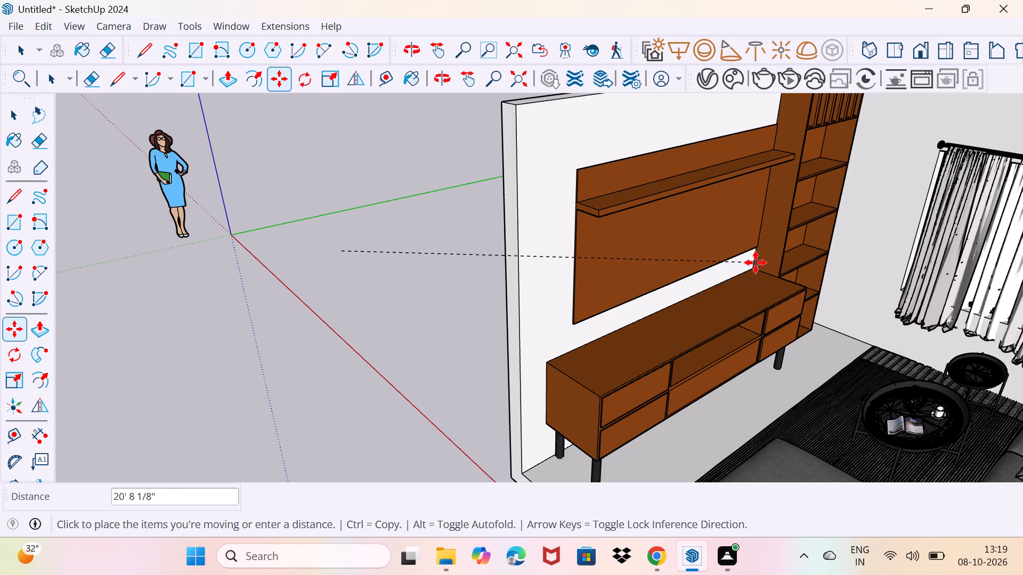
click(775, 284)
Move the television by its bottom corner about 1' 1" across the top of the TV unit toward the back panel.
middle_drag(712, 360, 809, 325)
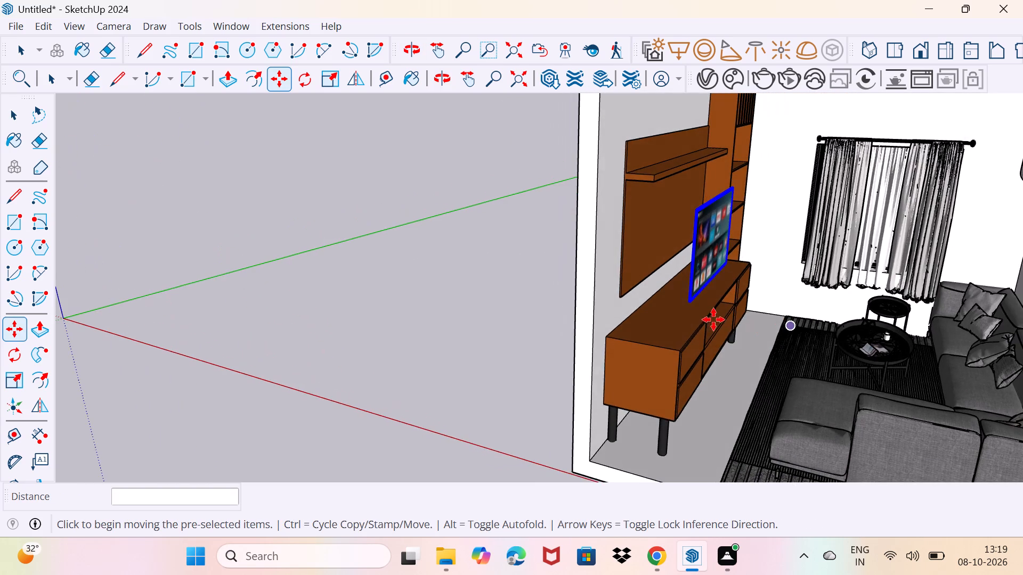
scroll(692, 309, up, 9)
middle_drag(692, 309, 744, 318)
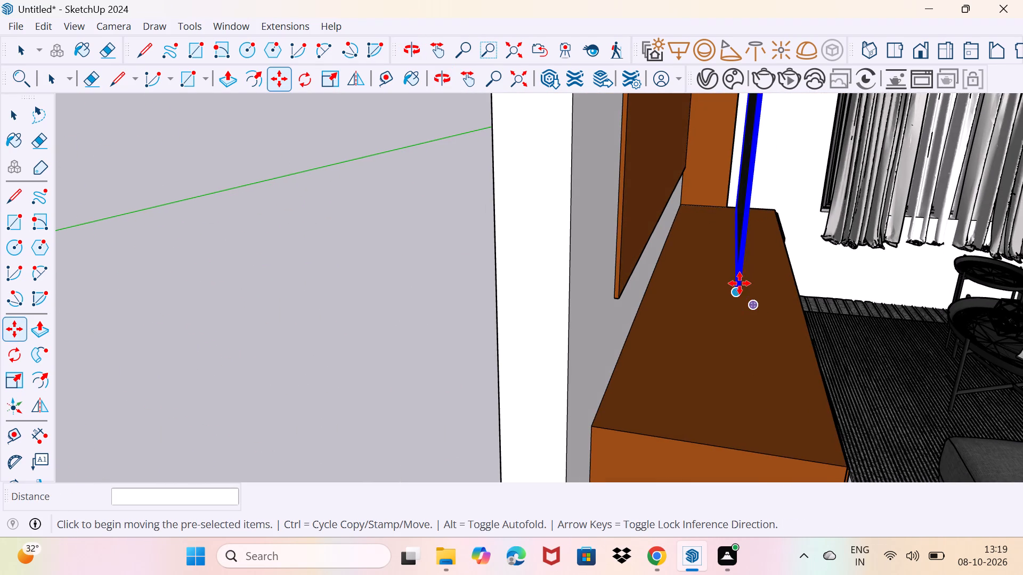
click(740, 283)
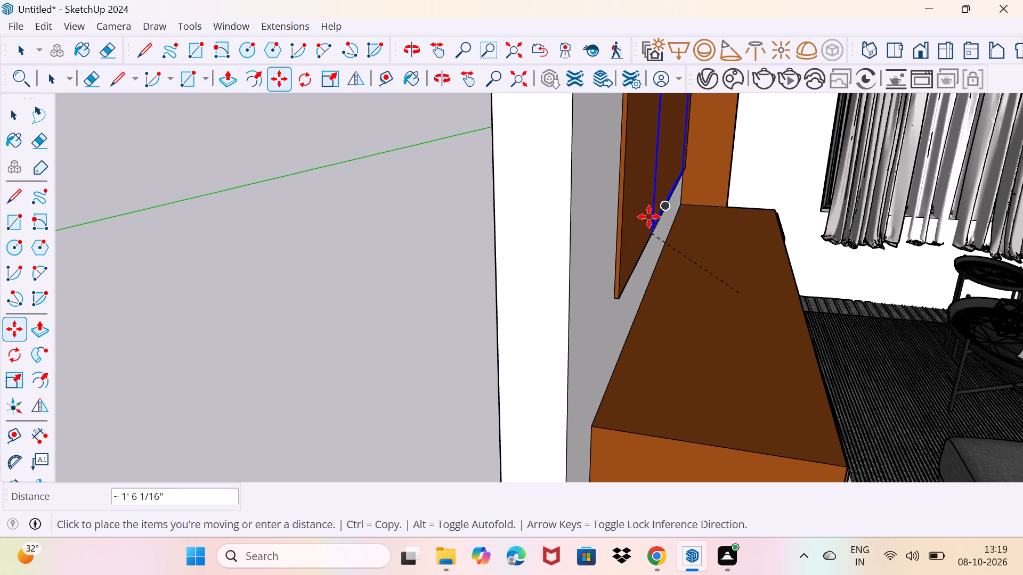
middle_drag(649, 217, 516, 256)
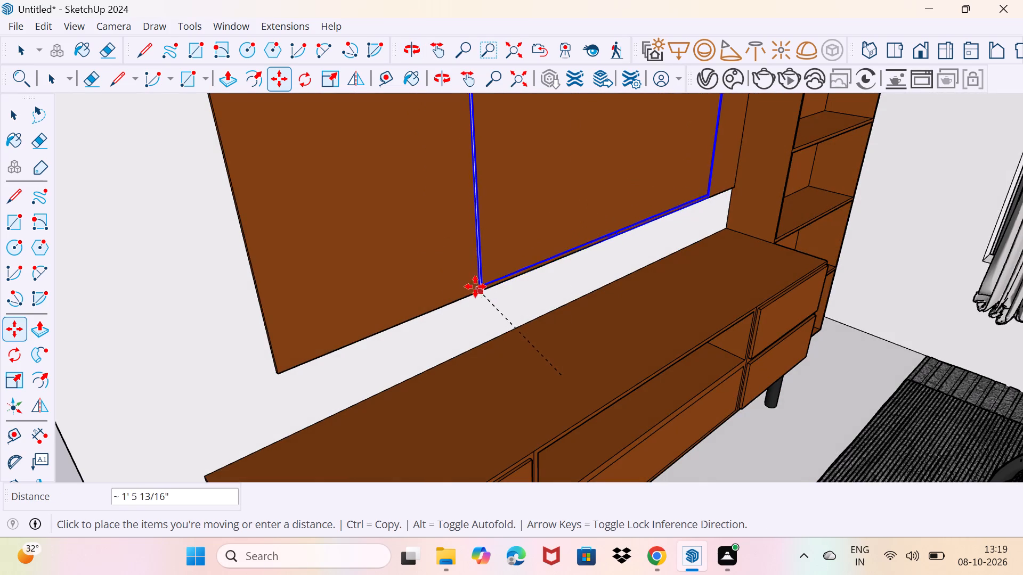
scroll(488, 294, down, 1)
middle_drag(489, 294, 577, 379)
click(600, 379)
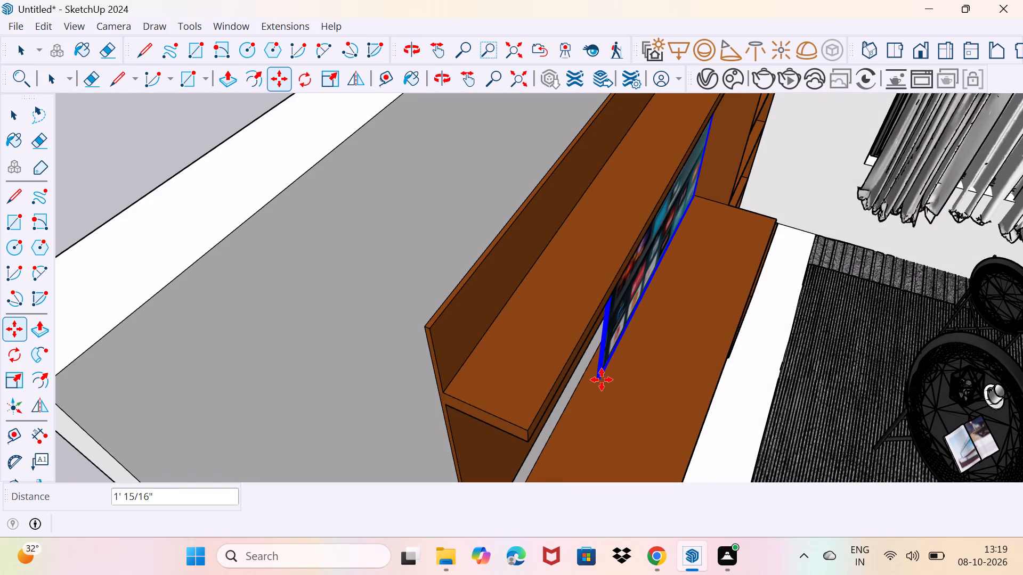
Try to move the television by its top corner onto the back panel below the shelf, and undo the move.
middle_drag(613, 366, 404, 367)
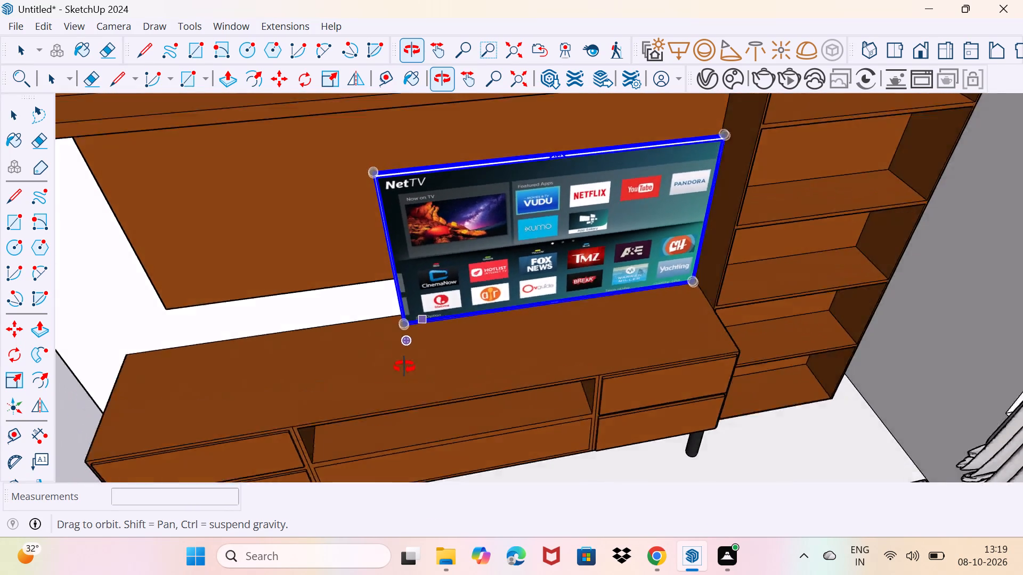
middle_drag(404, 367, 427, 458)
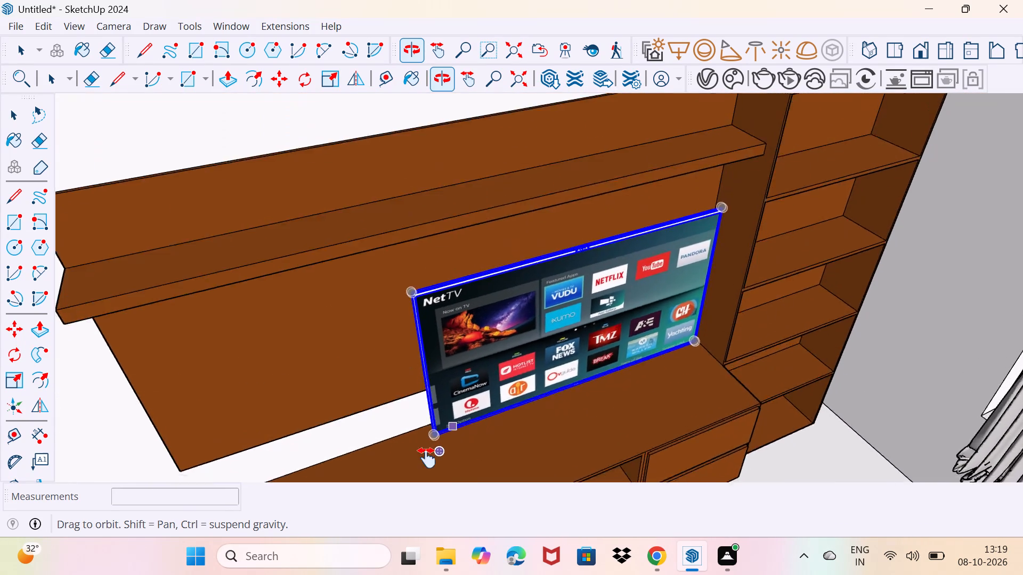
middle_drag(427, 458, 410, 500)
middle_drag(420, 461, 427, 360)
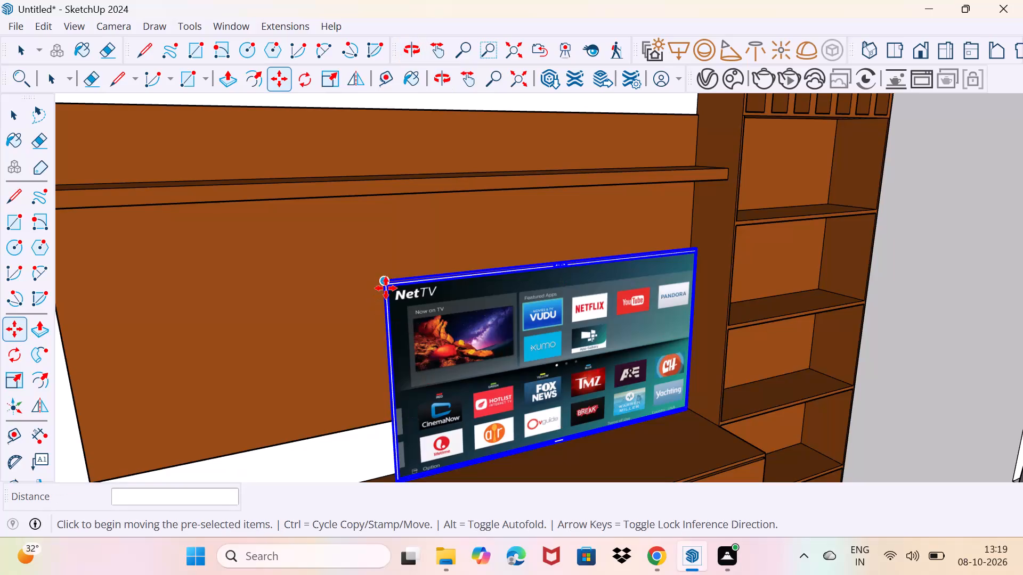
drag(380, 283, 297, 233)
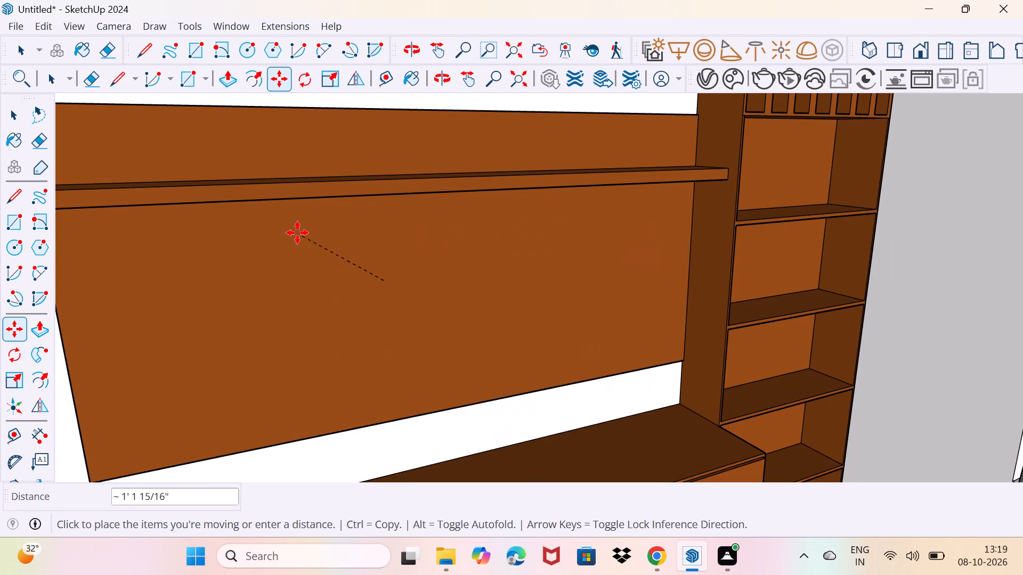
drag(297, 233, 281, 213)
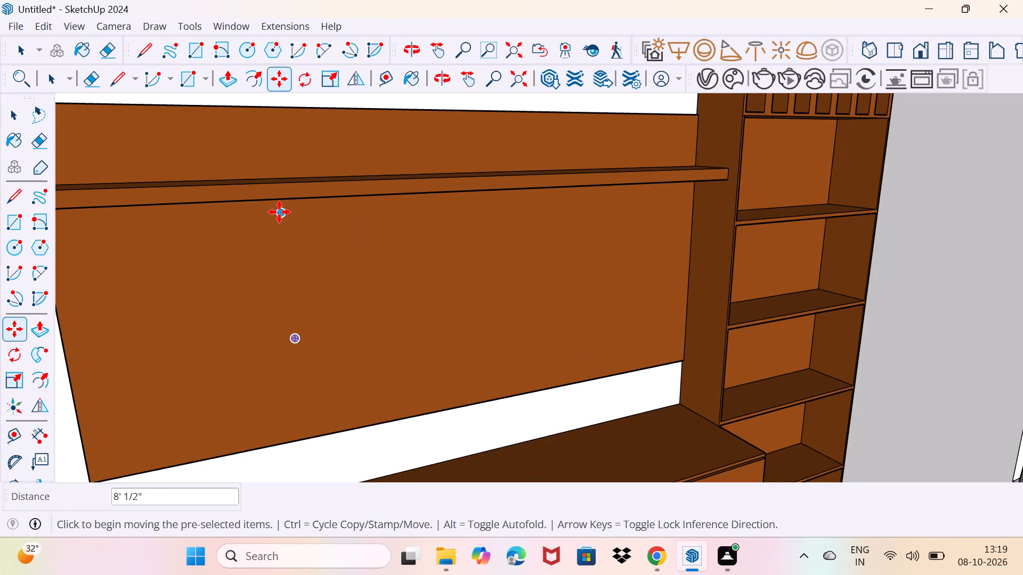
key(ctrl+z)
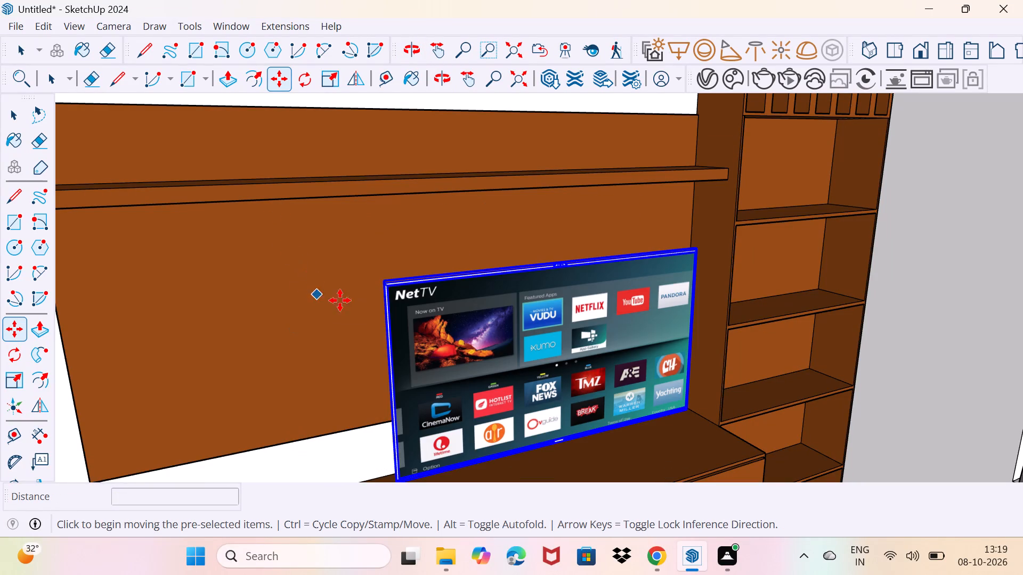
Move the television by its top edge onto the back panel just below the floating shelf and deselect it.
drag(566, 262, 508, 223)
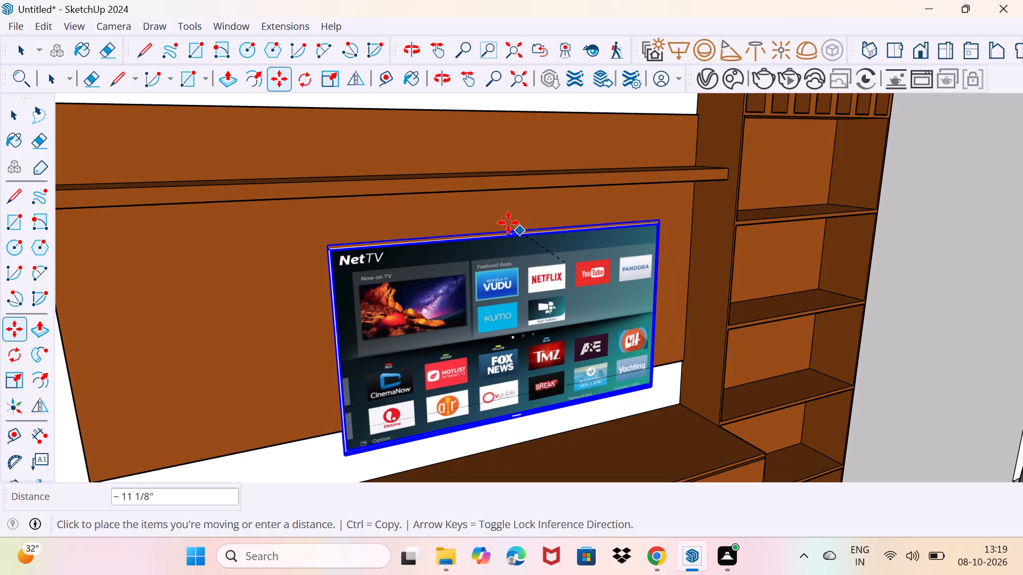
drag(508, 223, 482, 201)
click(482, 201)
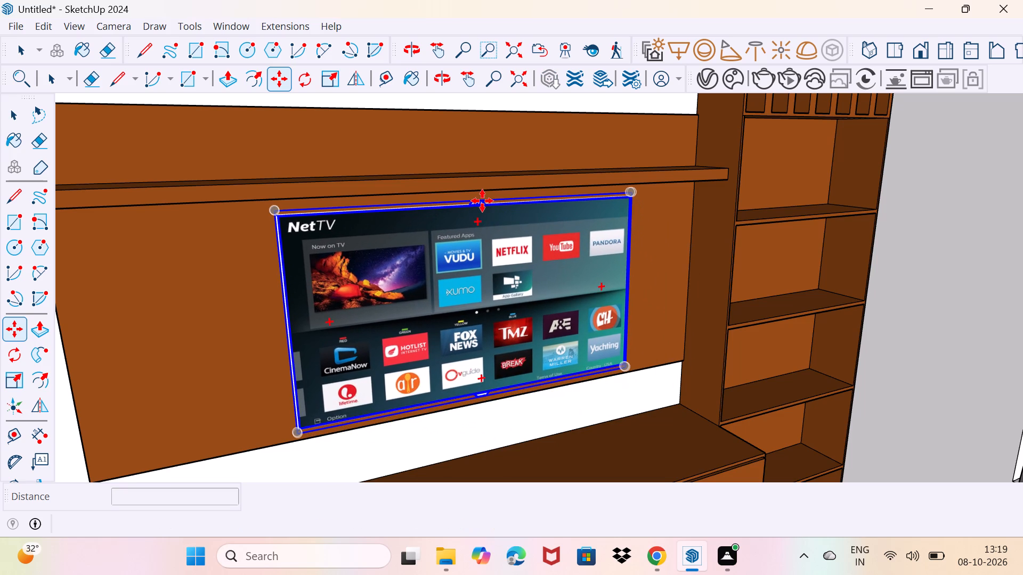
key(space)
drag(219, 359, 238, 326)
Examine the mounted television and the TV wall from several angles inside and outside the room.
middle_drag(259, 330, 387, 302)
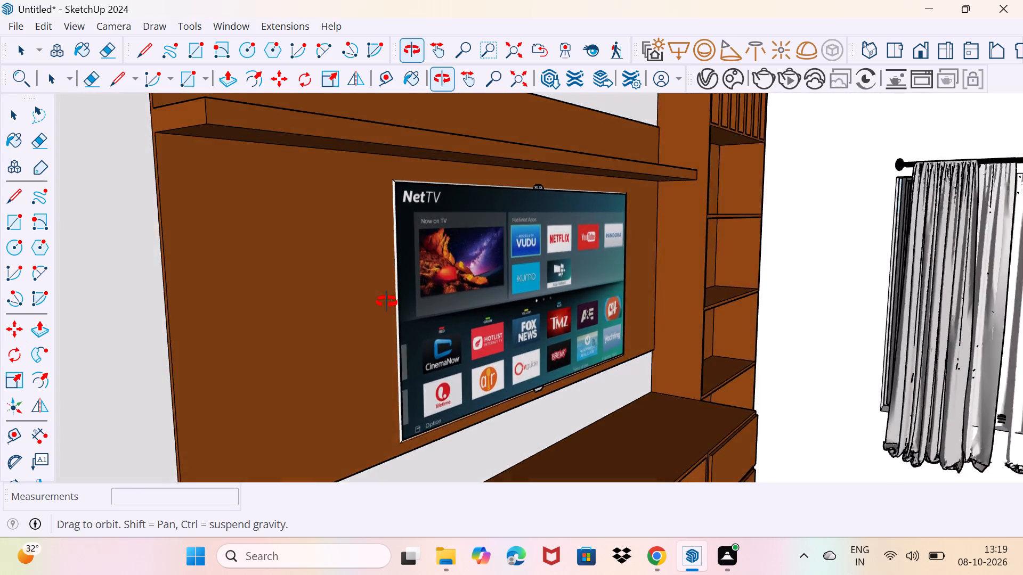
middle_drag(387, 302, 490, 311)
scroll(492, 312, down, 2)
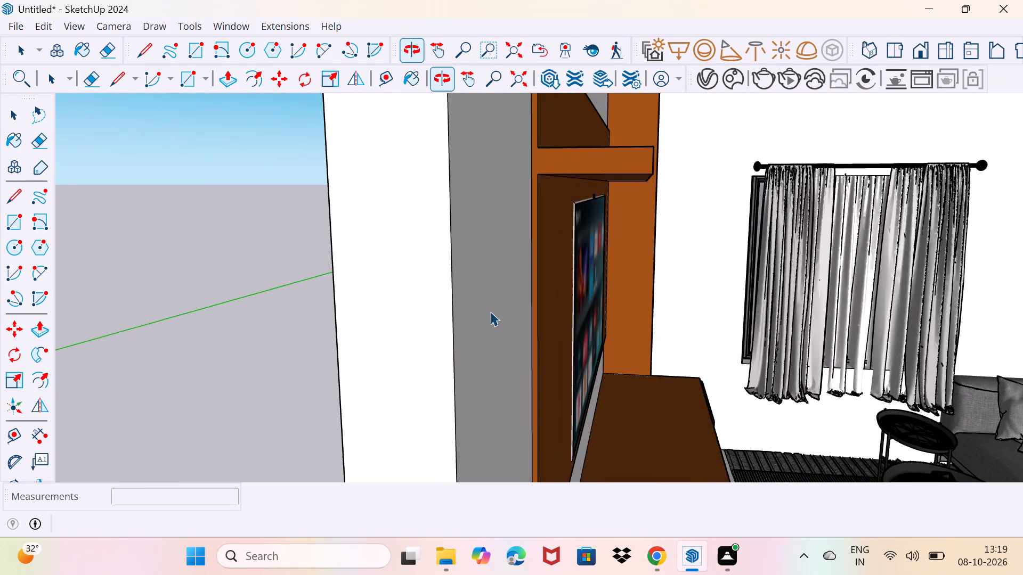
scroll(490, 311, down, 14)
middle_drag(620, 349, 571, 333)
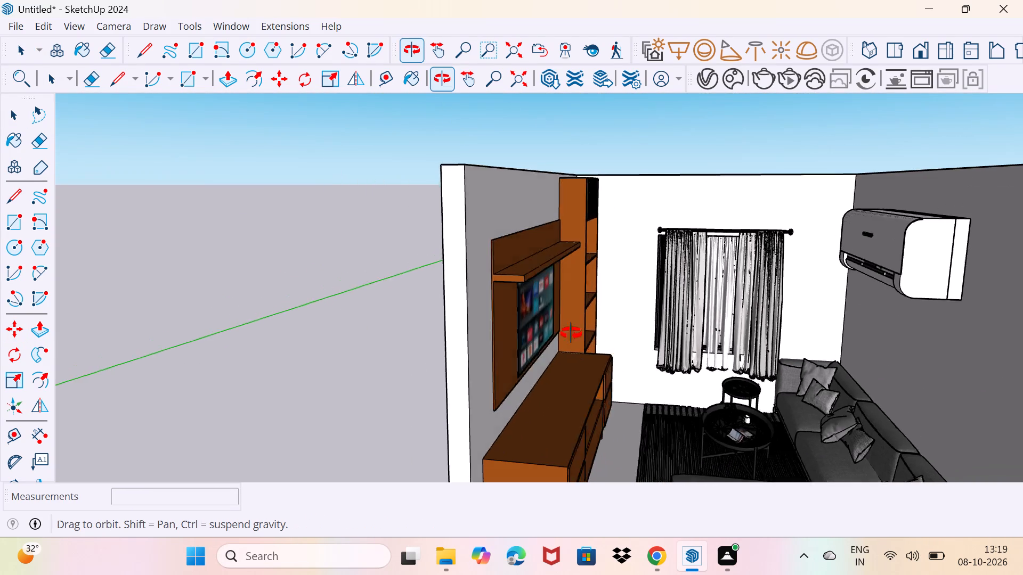
middle_drag(571, 333, 471, 307)
scroll(473, 310, down, 2)
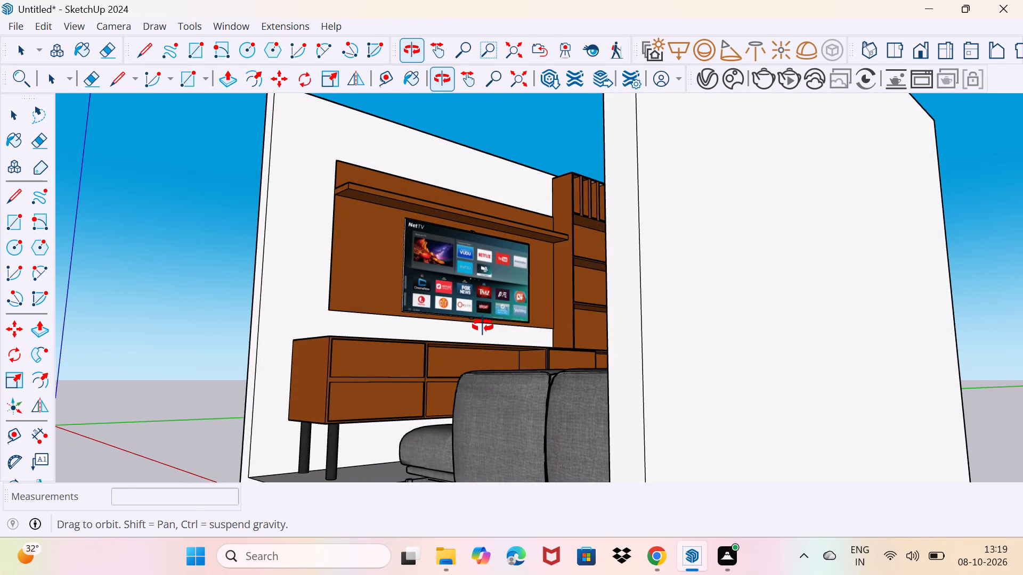
middle_drag(449, 300, 473, 322)
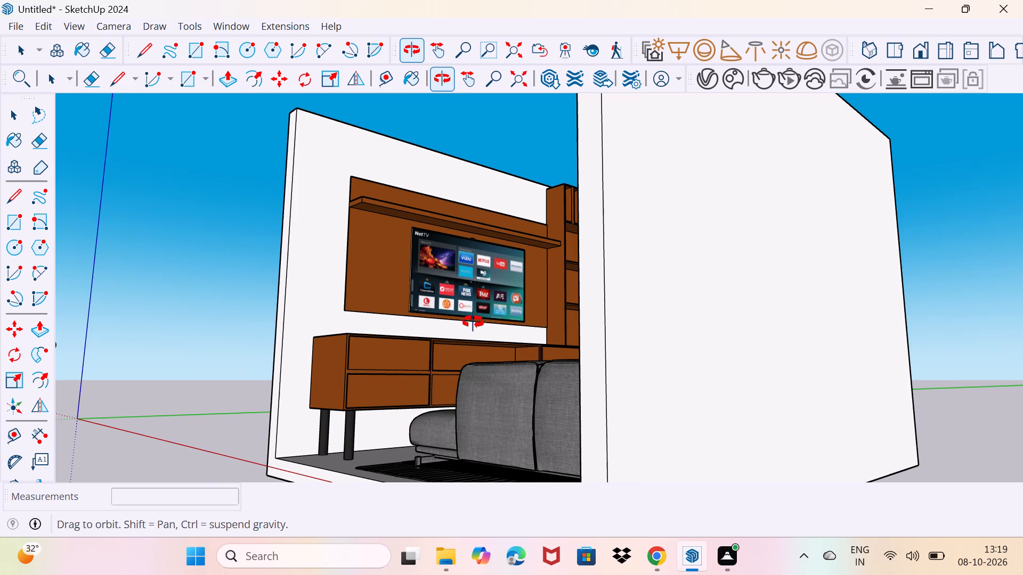
middle_drag(473, 322, 648, 430)
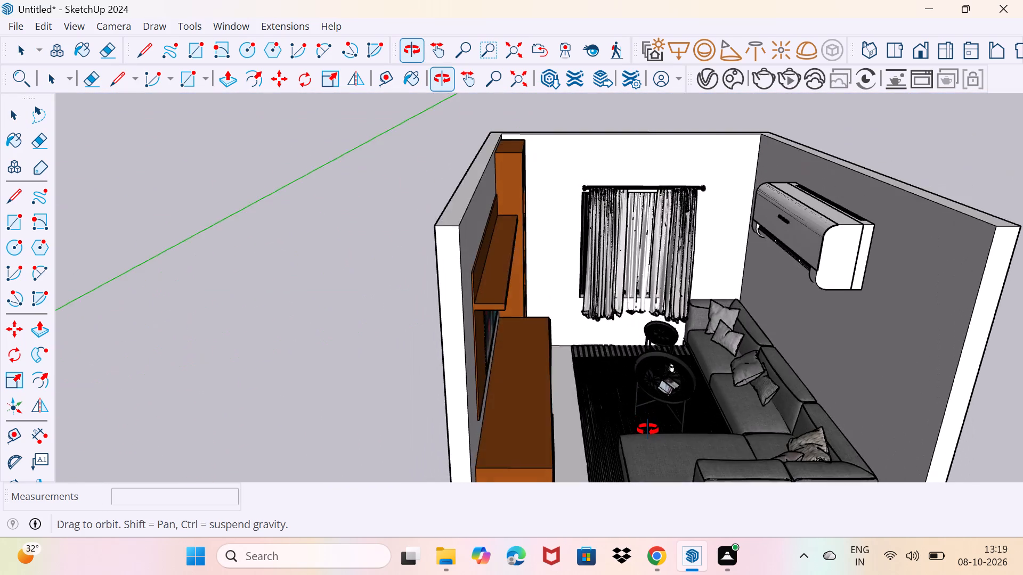
middle_drag(648, 430, 517, 434)
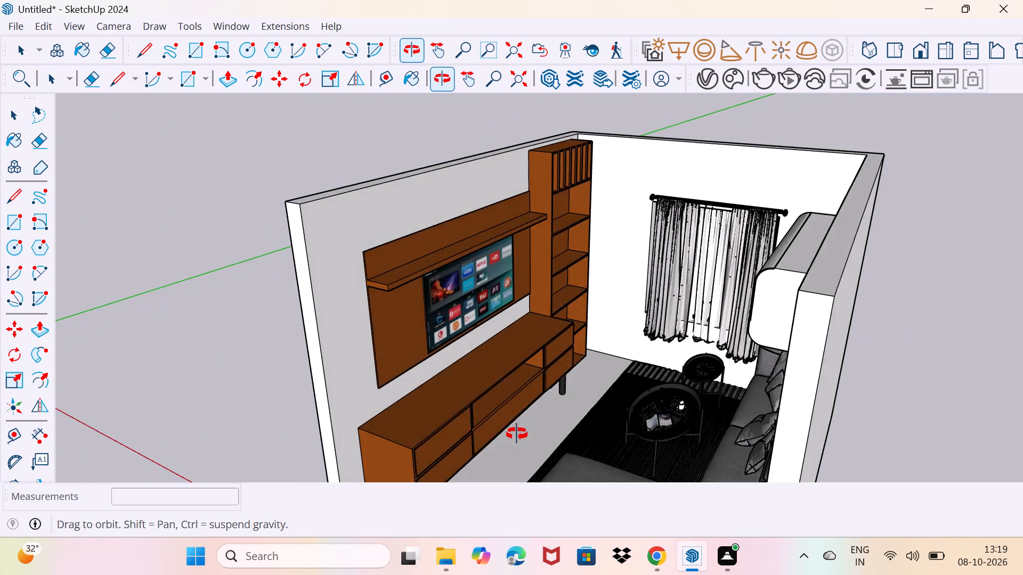
middle_drag(517, 434, 484, 397)
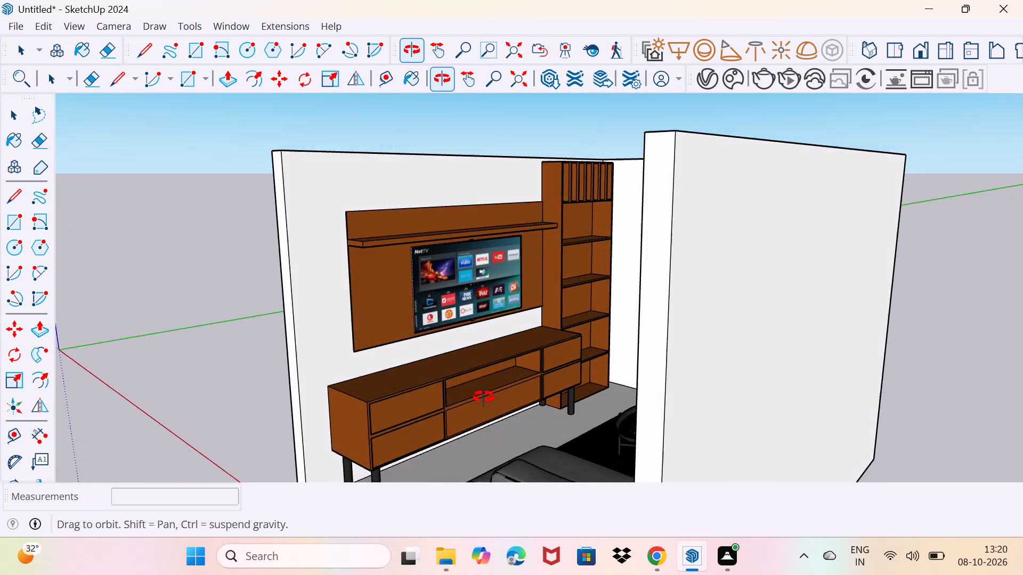
middle_drag(484, 397, 483, 405)
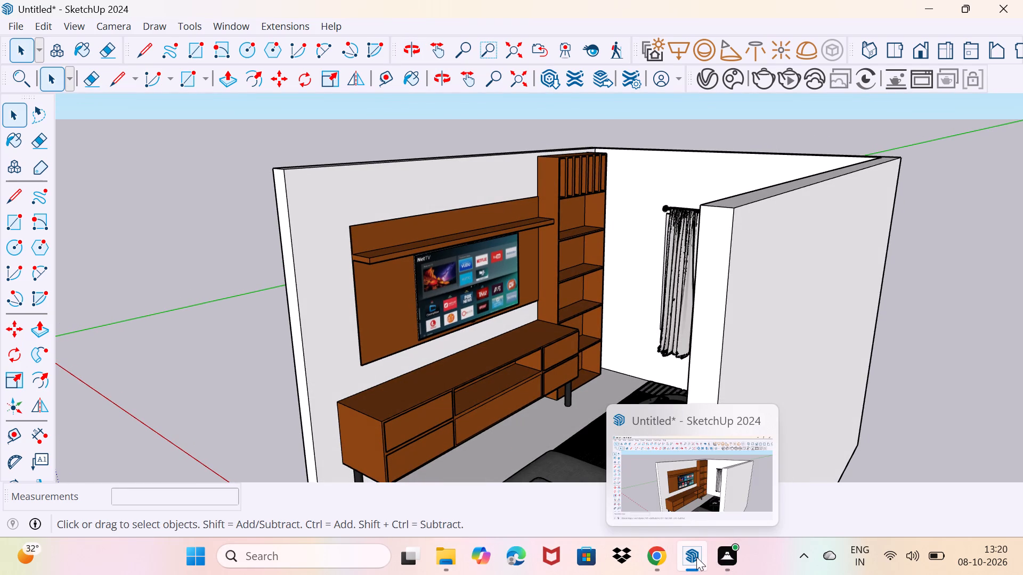
Switch to Chrome and search 3D Warehouse collections for "plante".
click(661, 561)
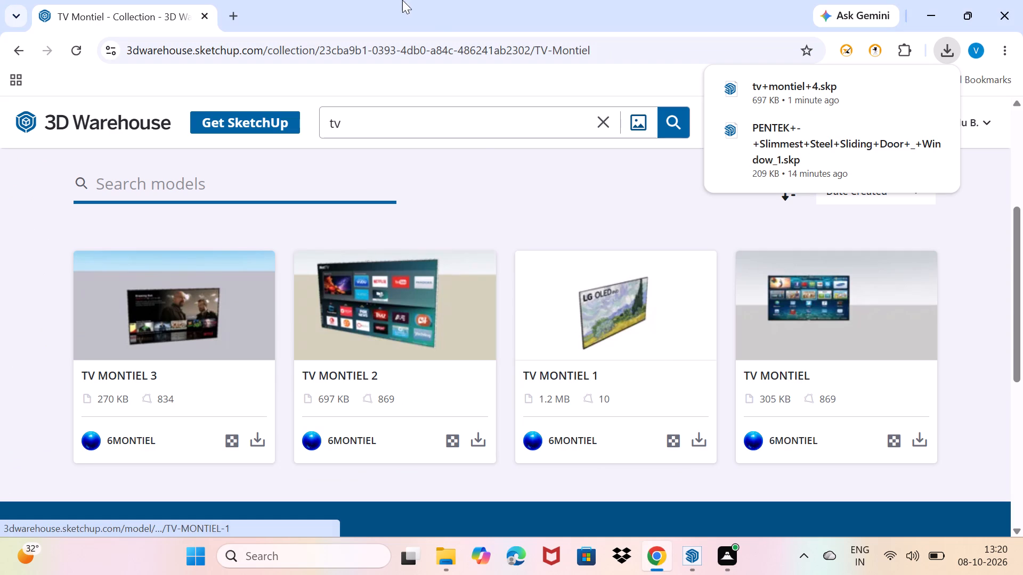
click(477, 130)
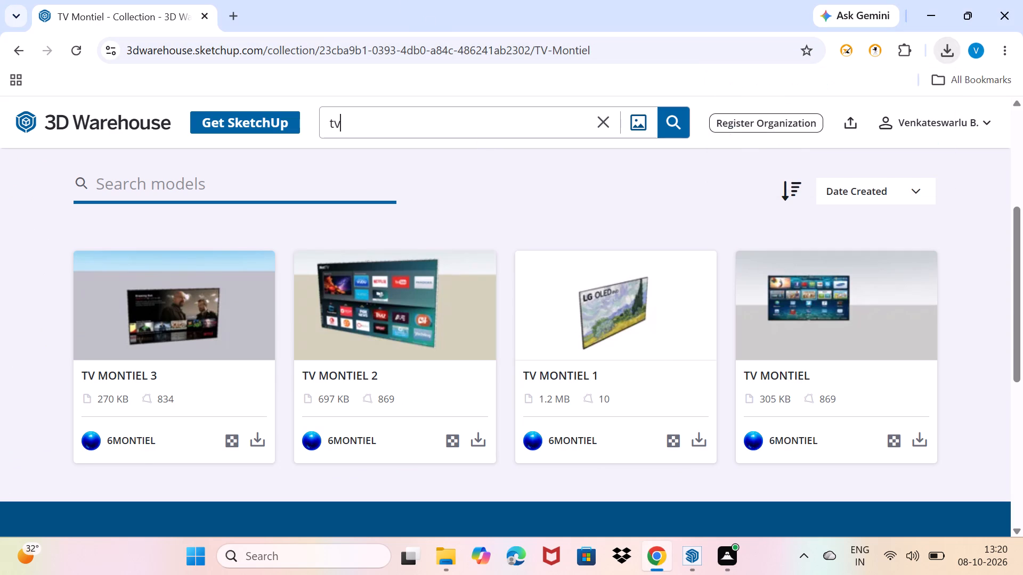
key(BackSpace)
key(BackSpace)
key(BackSpace)
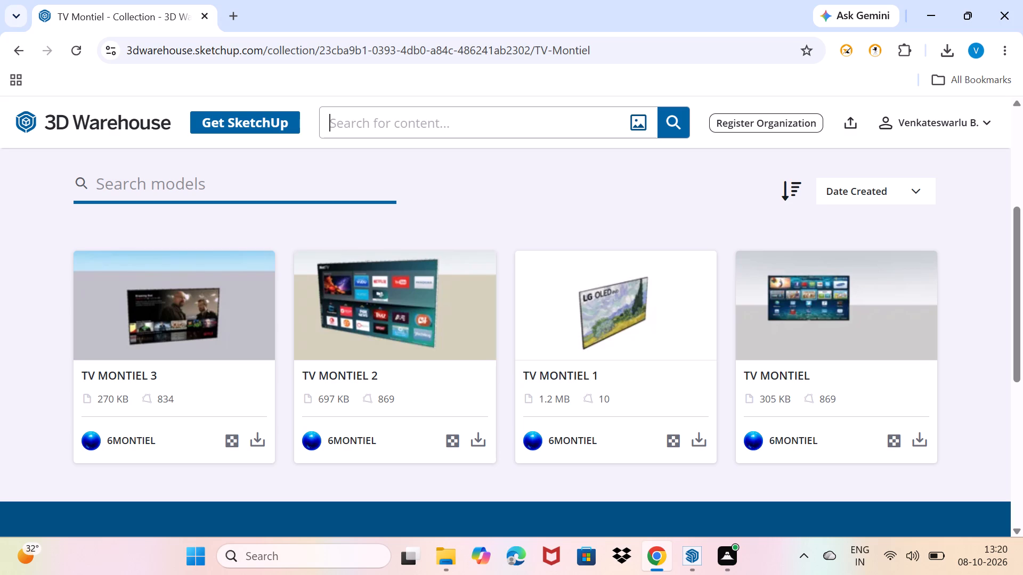
text(pl)
key(t)
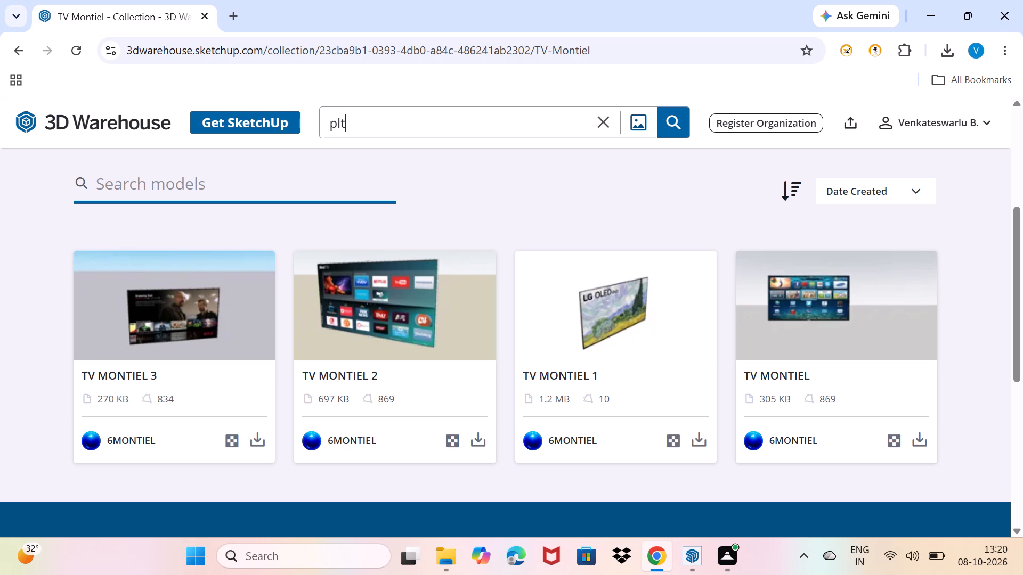
key(BackSpace)
text(an)
text(te)
key(Return)
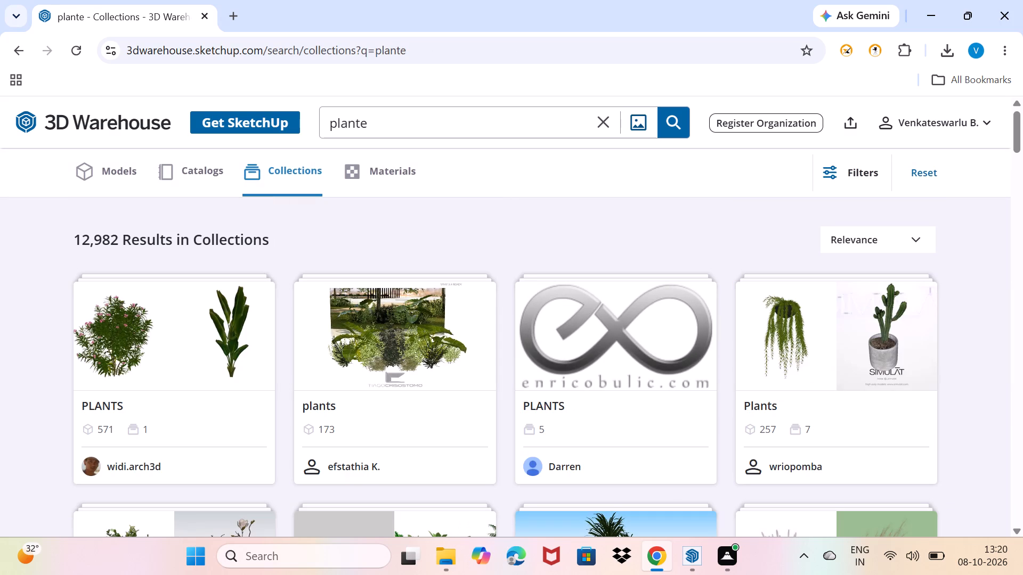
Look through the plant collections and open the PLANTS collection with 45 models.
scroll(363, 294, down, 4)
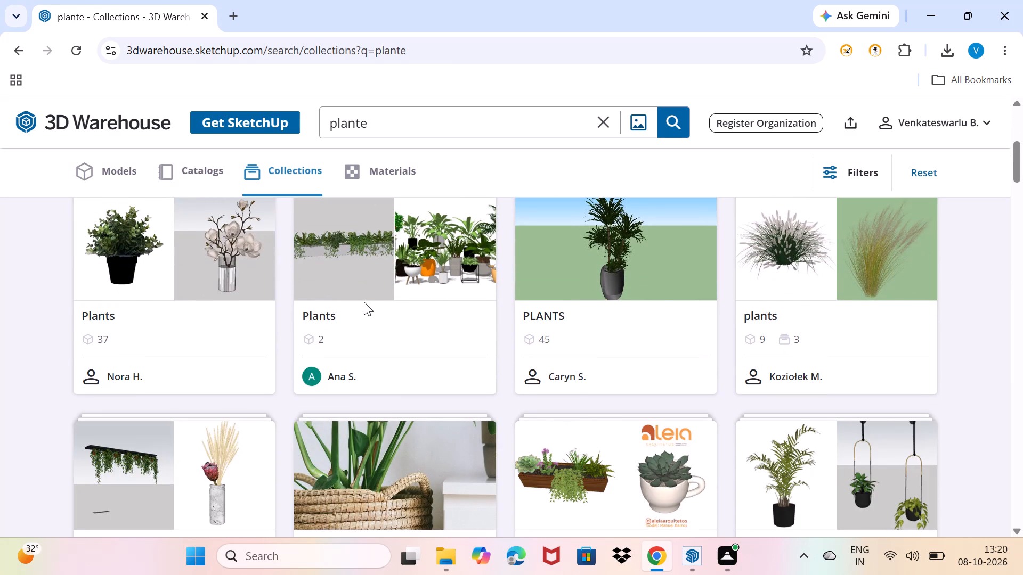
scroll(660, 270, down, 1)
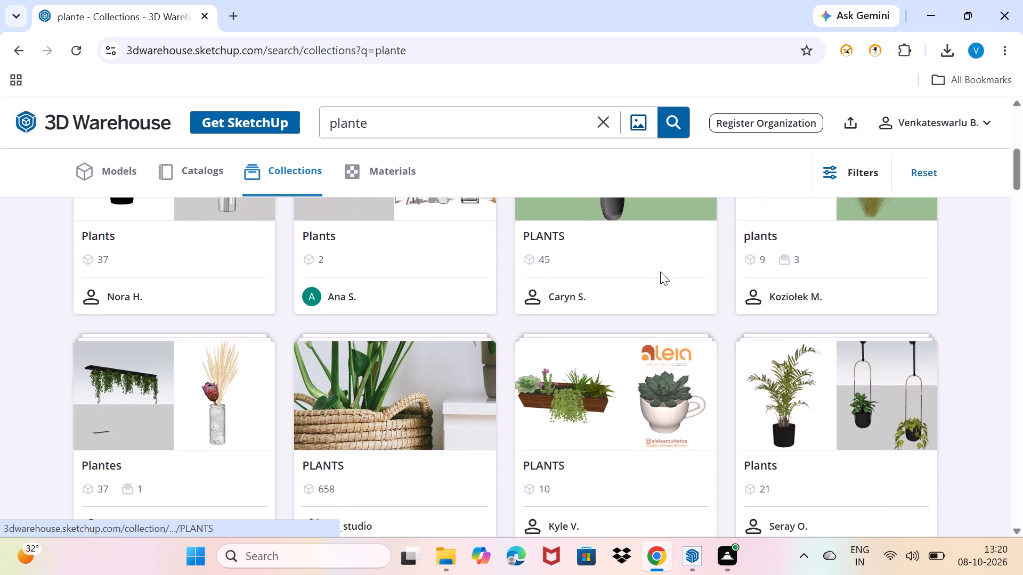
scroll(660, 272, up, 1)
click(657, 276)
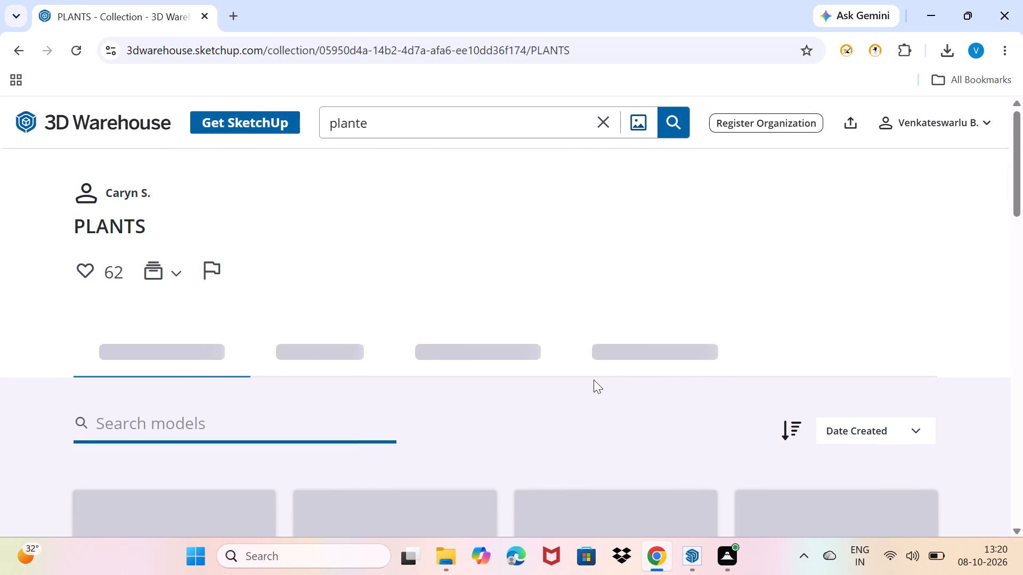
Browse the models in the PLANTS collection for potted plants suited to the TV room.
scroll(477, 350, down, 3)
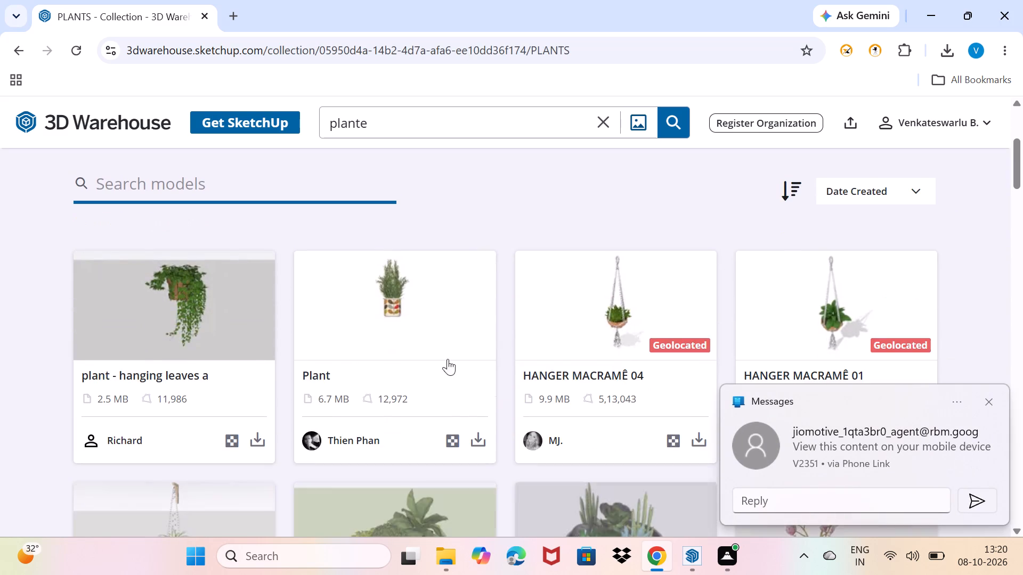
scroll(334, 350, down, 3)
scroll(409, 343, down, 3)
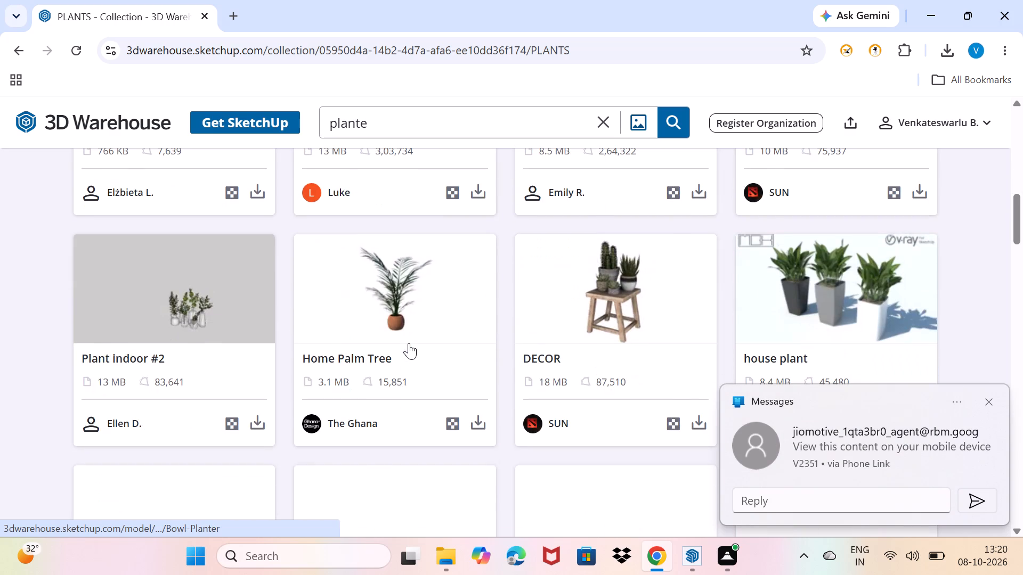
scroll(409, 346, down, 3)
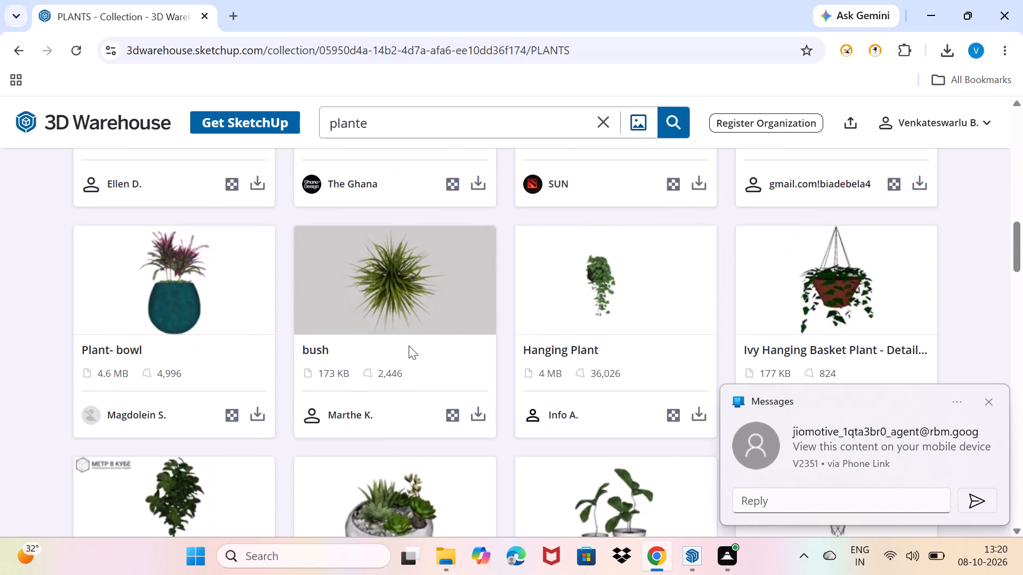
scroll(409, 348, down, 4)
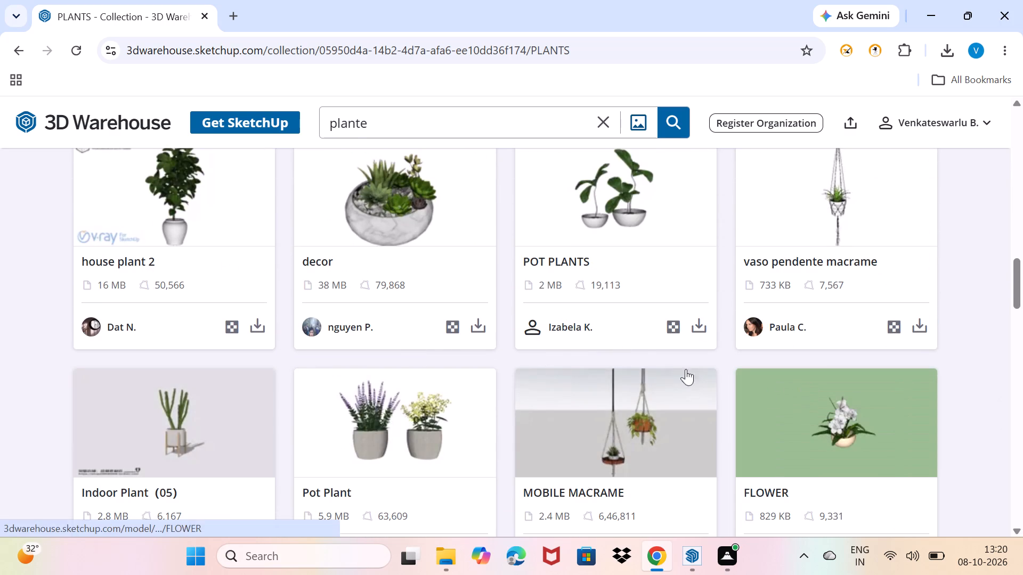
scroll(615, 343, down, 4)
scroll(613, 344, up, 19)
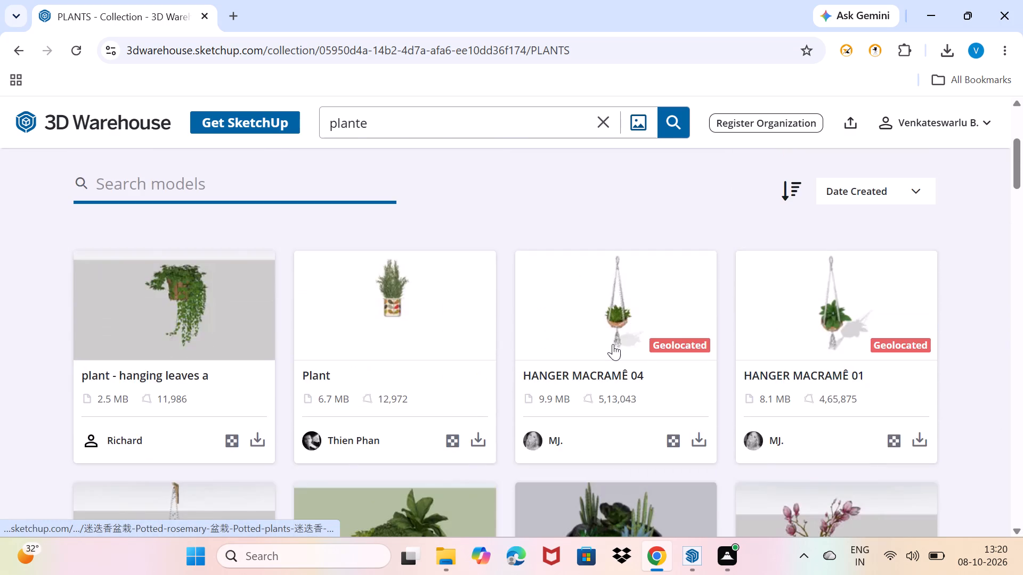
scroll(613, 344, up, 2)
scroll(613, 344, down, 5)
scroll(613, 344, up, 10)
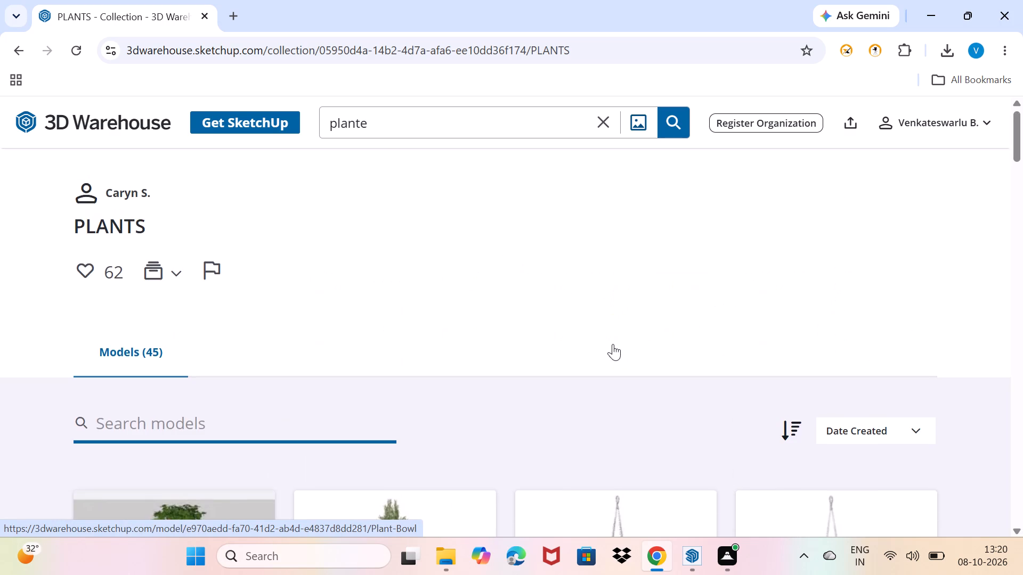
scroll(613, 344, down, 16)
scroll(613, 344, down, 7)
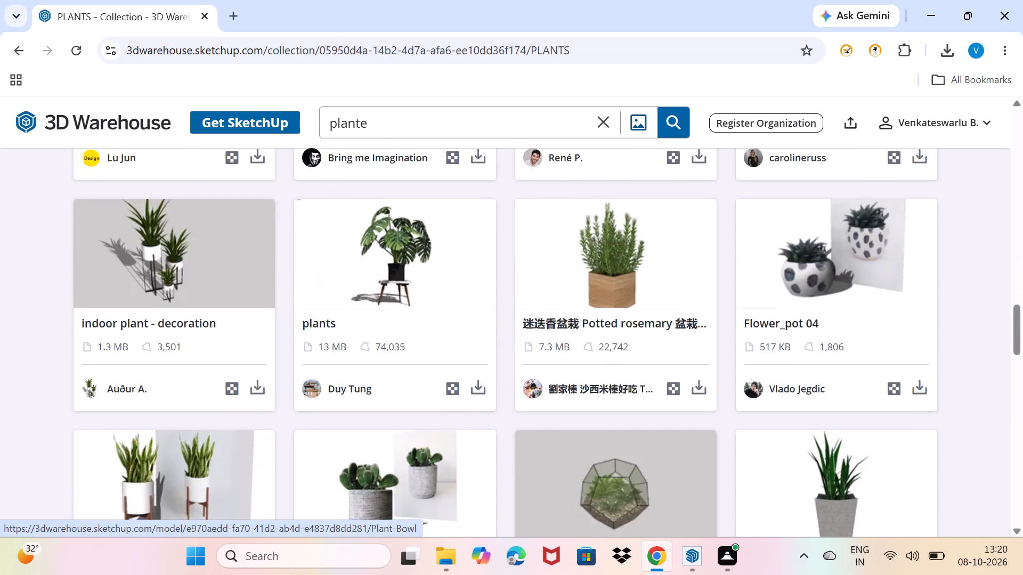
scroll(613, 344, down, 5)
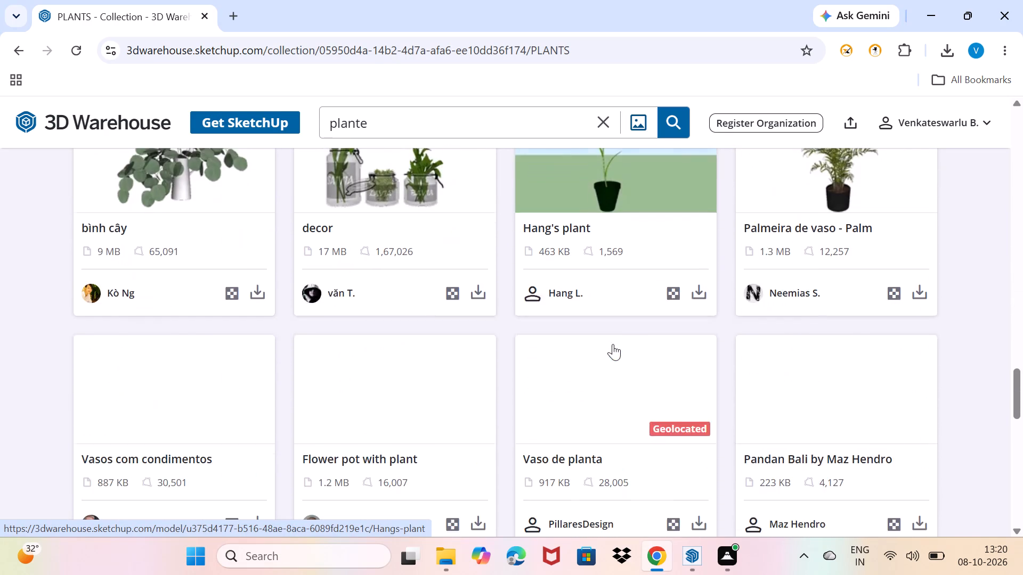
scroll(613, 344, up, 9)
scroll(613, 344, down, 8)
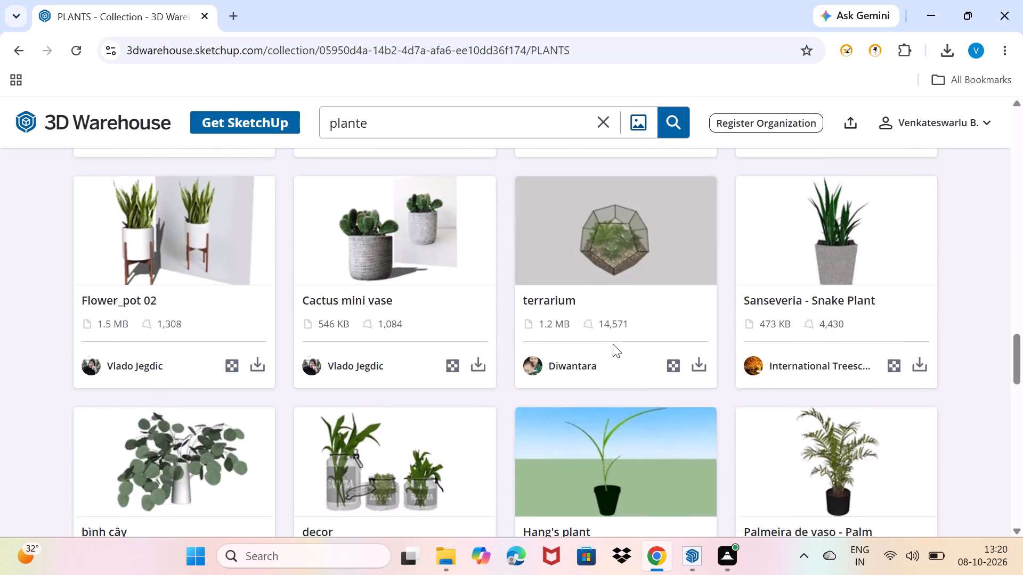
scroll(613, 344, down, 6)
Download the "Flower pot with plant" model from the collection.
scroll(613, 344, up, 4)
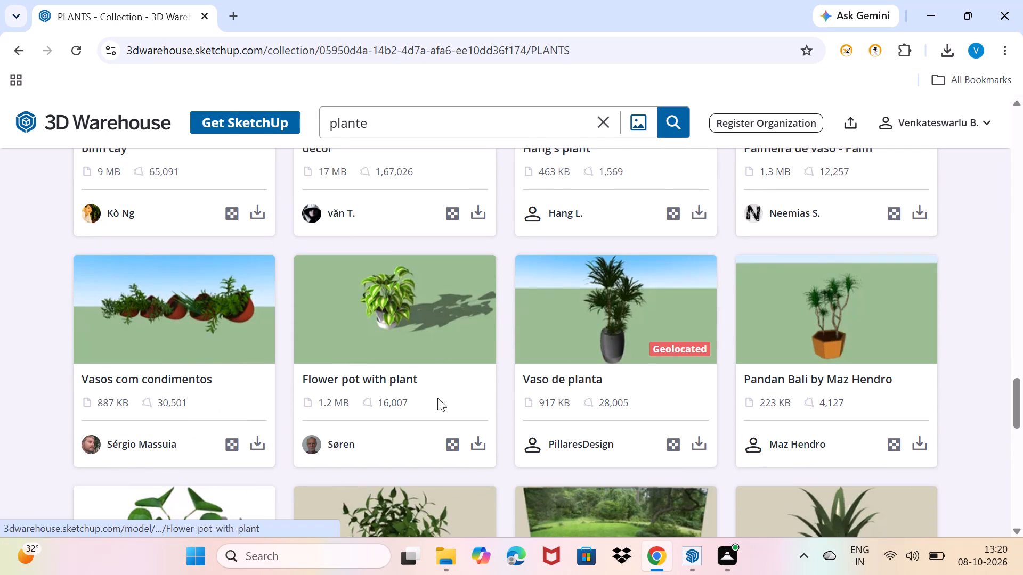
click(487, 434)
click(534, 318)
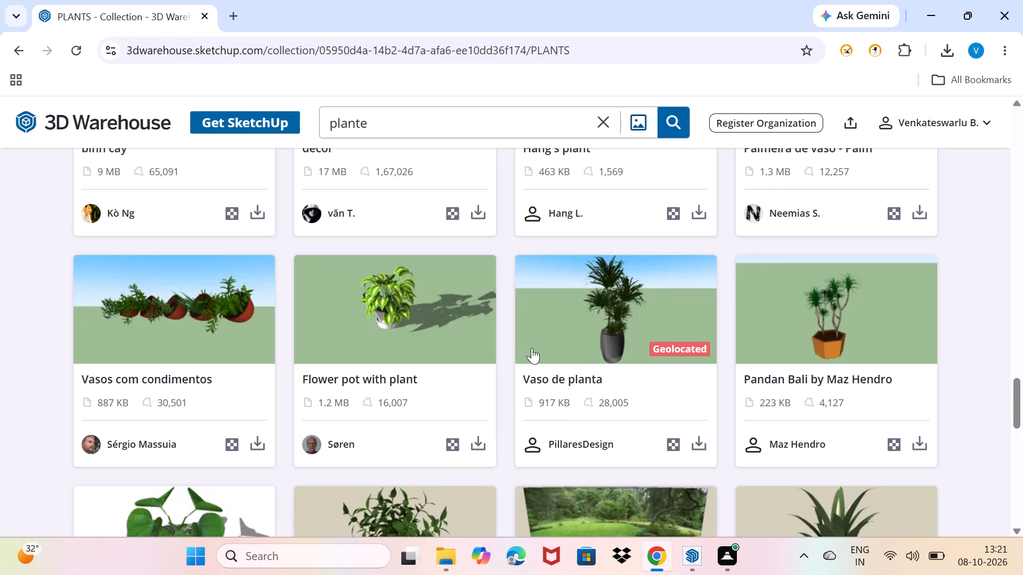
Download the "Vaso de planta" tall potted plant model from the collection.
scroll(565, 418, down, 3)
scroll(578, 394, up, 2)
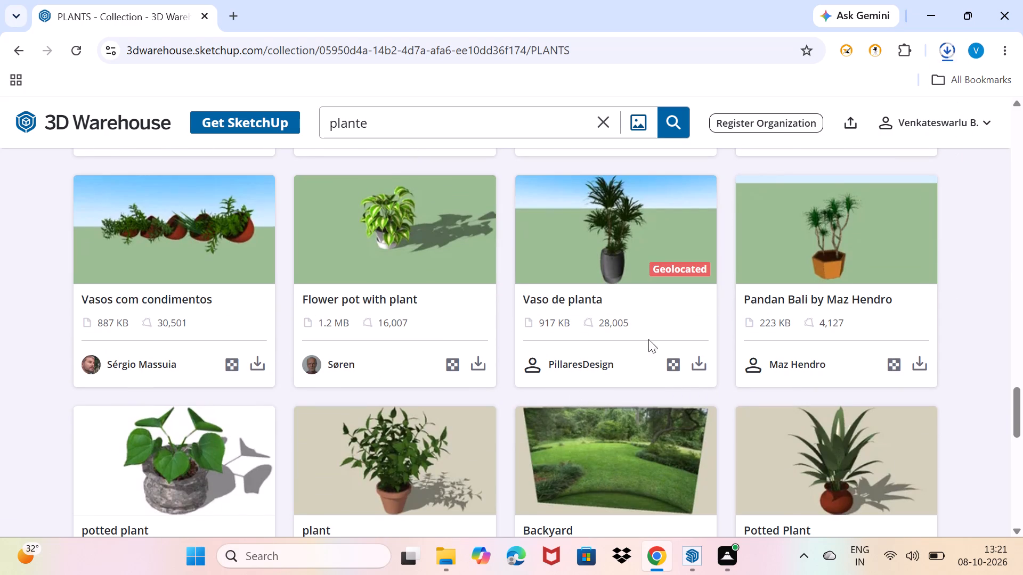
click(703, 369)
click(709, 401)
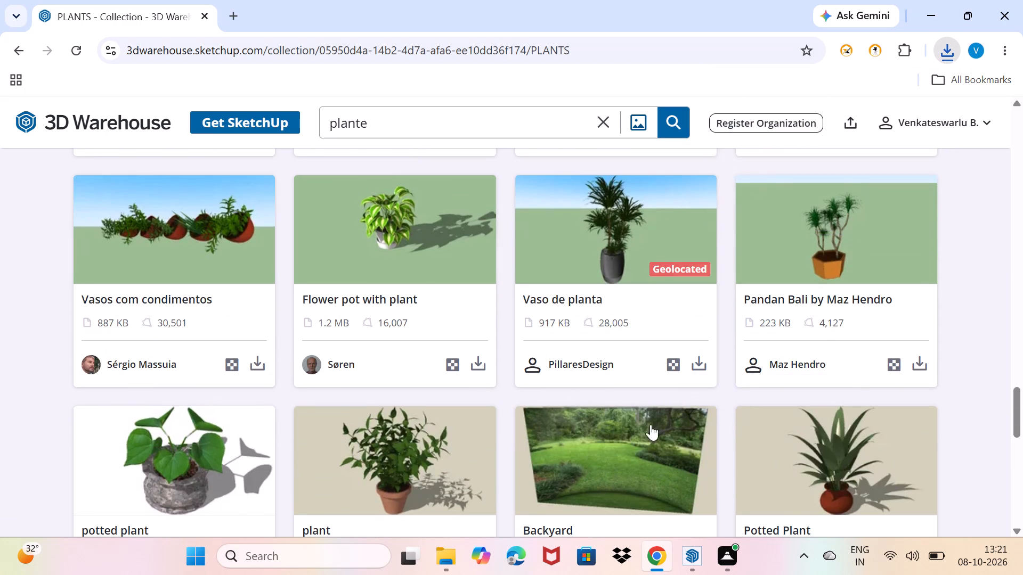
scroll(563, 427, down, 4)
scroll(407, 393, up, 2)
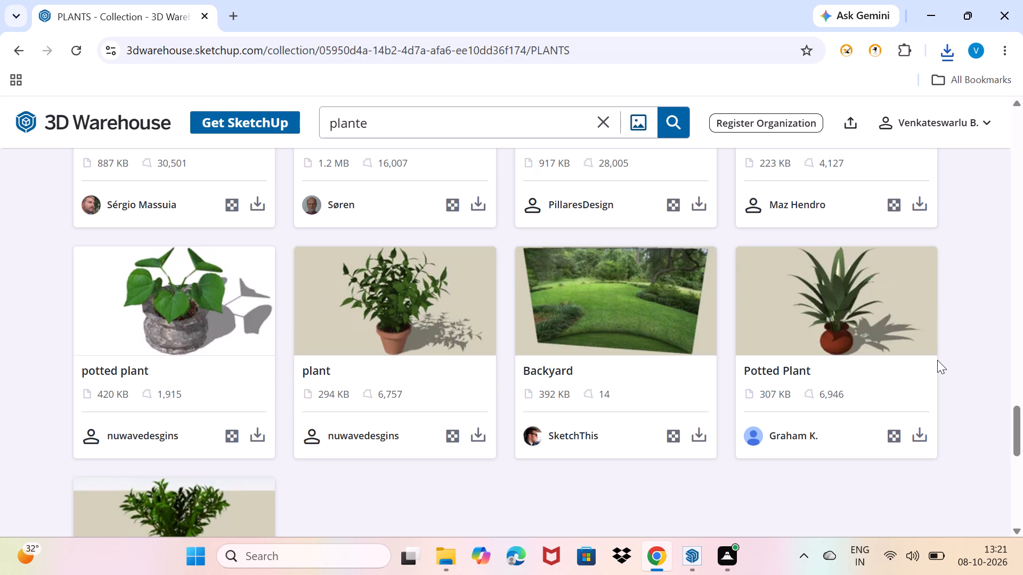
Search 3D Warehouse collections for "clock" and browse the clock collections.
click(511, 115)
key(BackSpace)
key(BackSpace)
key(BackSpace)
key(BackSpace)
key(BackSpace)
key(BackSpace)
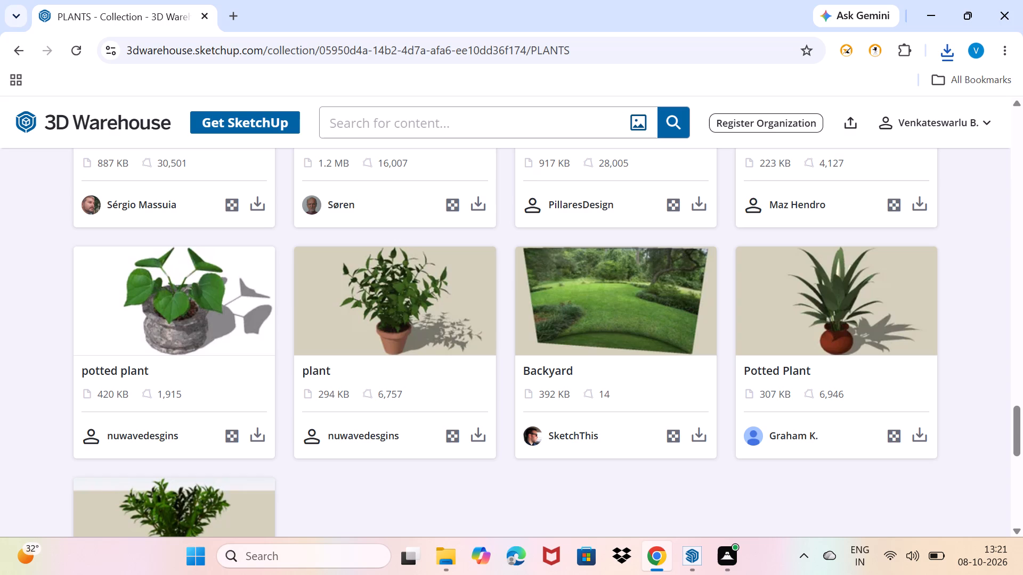
key(BackSpace)
key(BackSpace)
key(c)
text(lock)
key(Return)
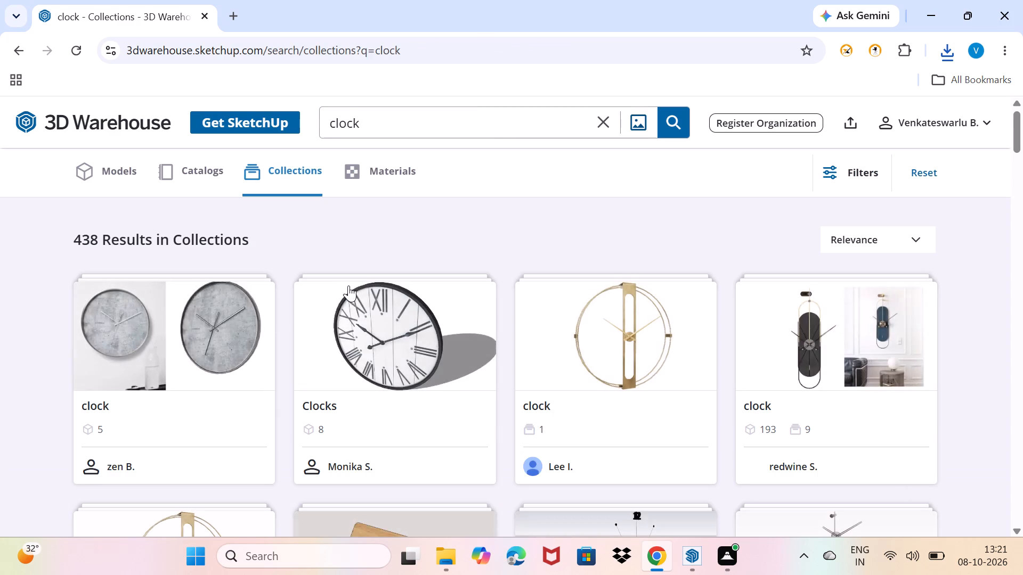
scroll(389, 355, down, 1)
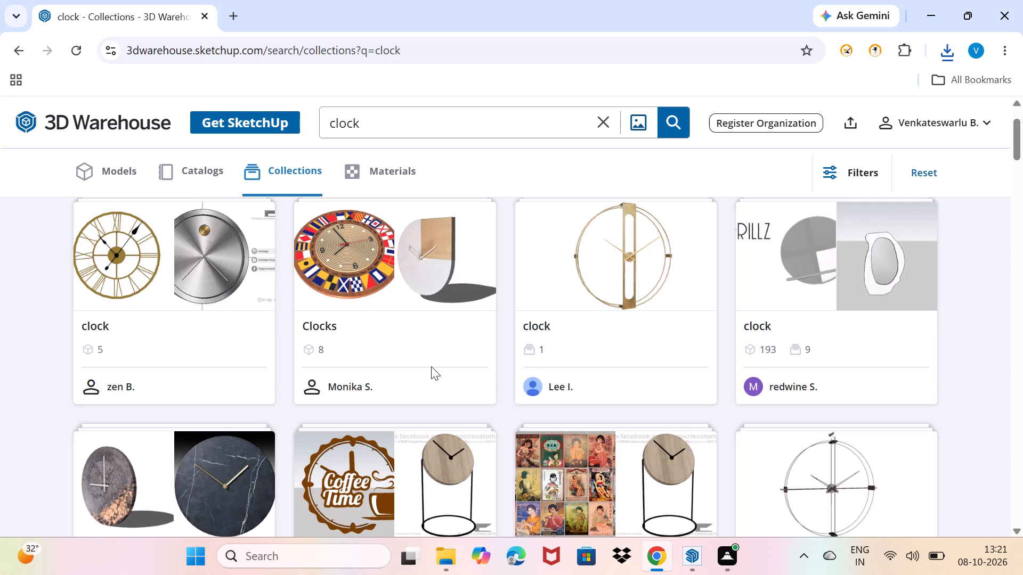
scroll(348, 358, down, 3)
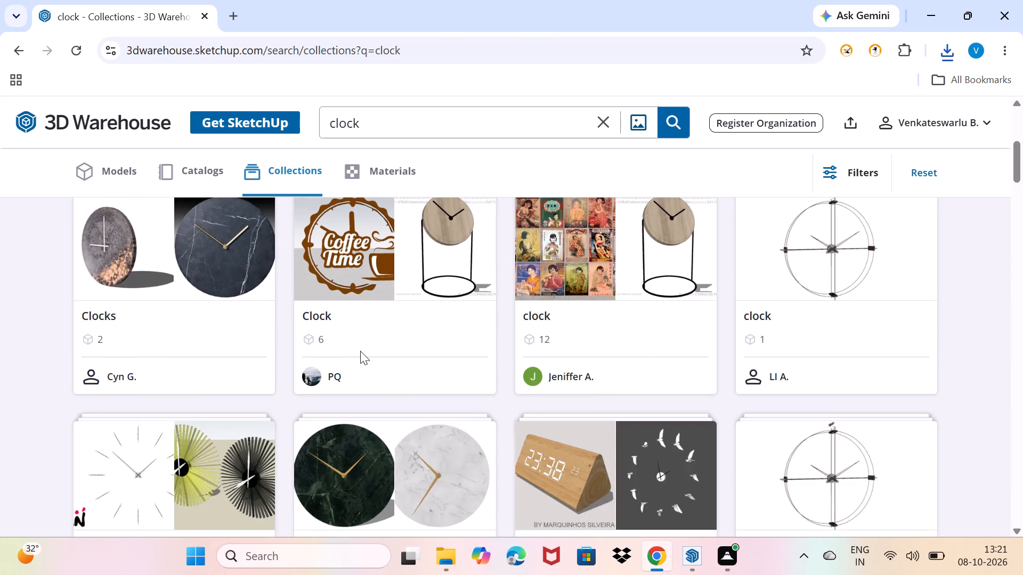
scroll(364, 351, down, 7)
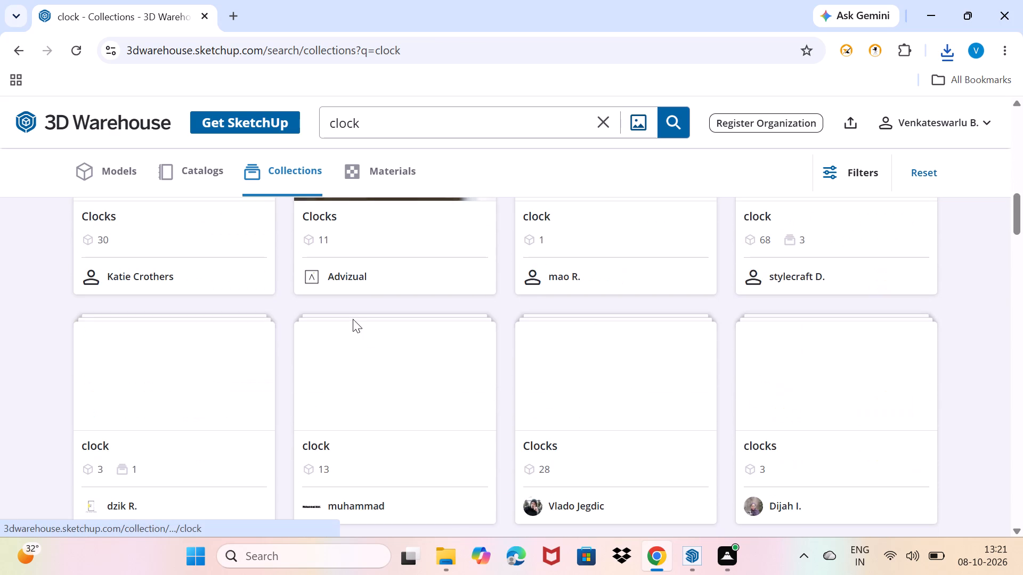
scroll(361, 326, down, 4)
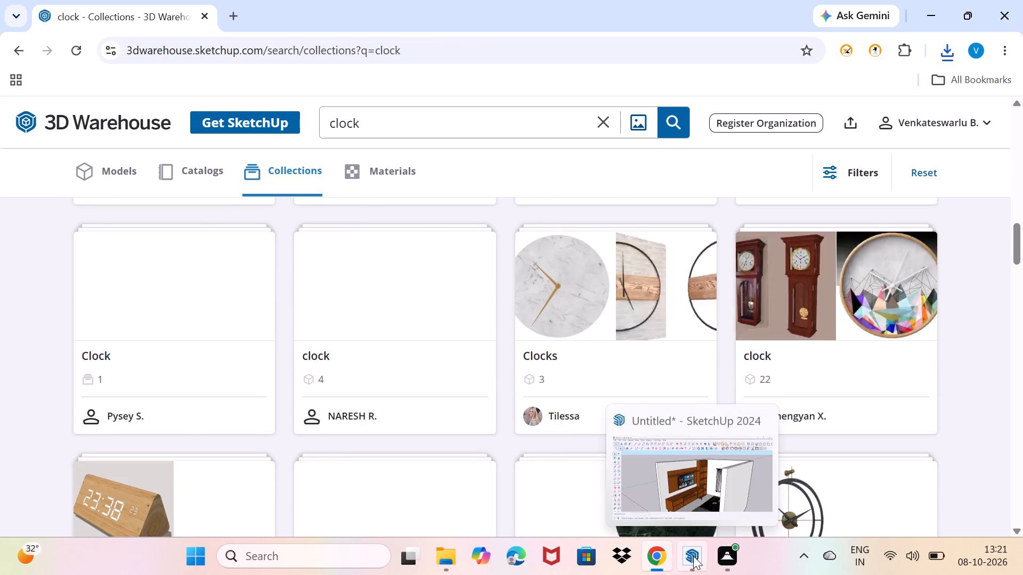
Switch to SketchUp and import the downloaded tall potted plant file Grupo_44 into the model.
click(693, 556)
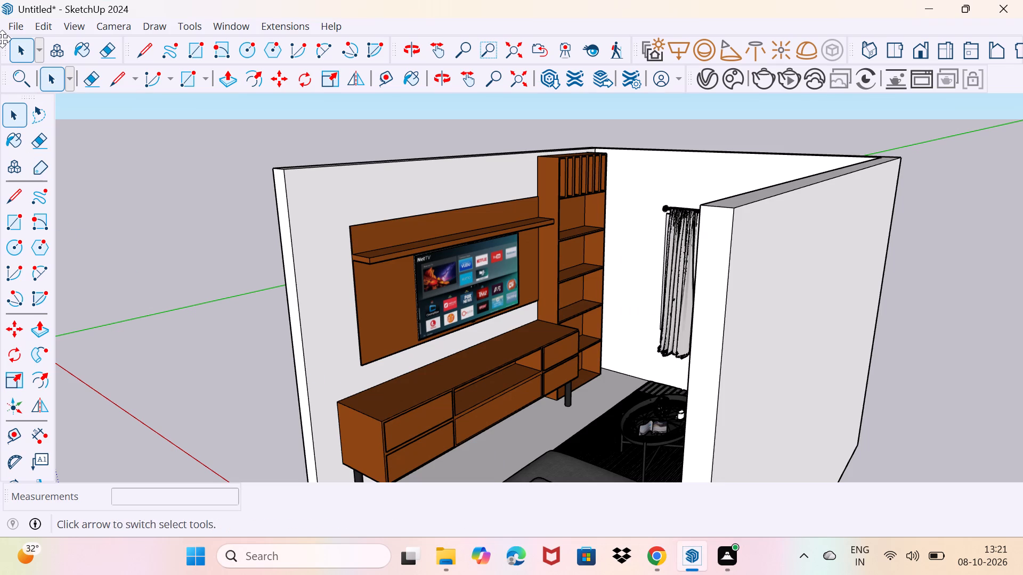
click(25, 28)
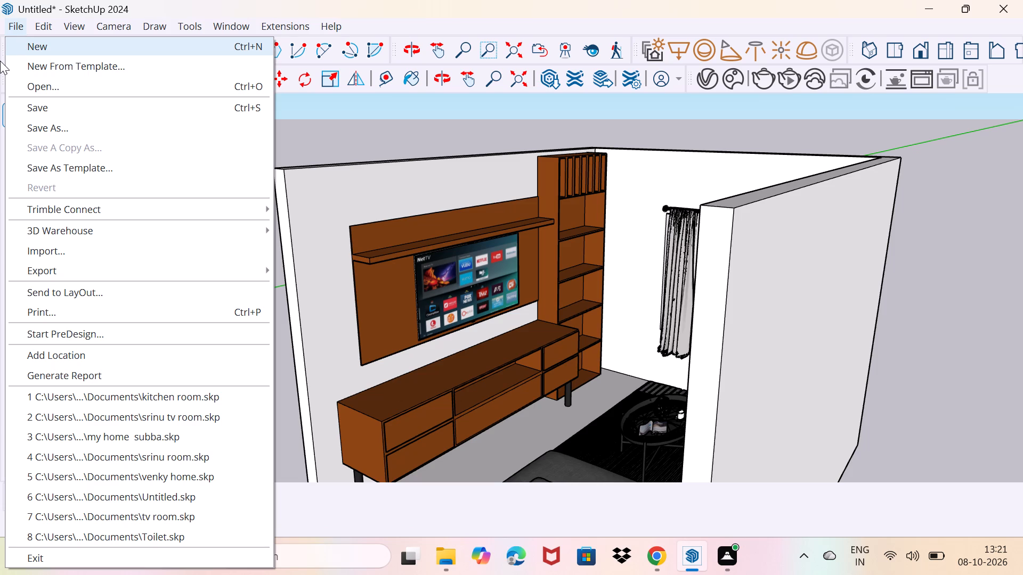
click(53, 250)
click(210, 232)
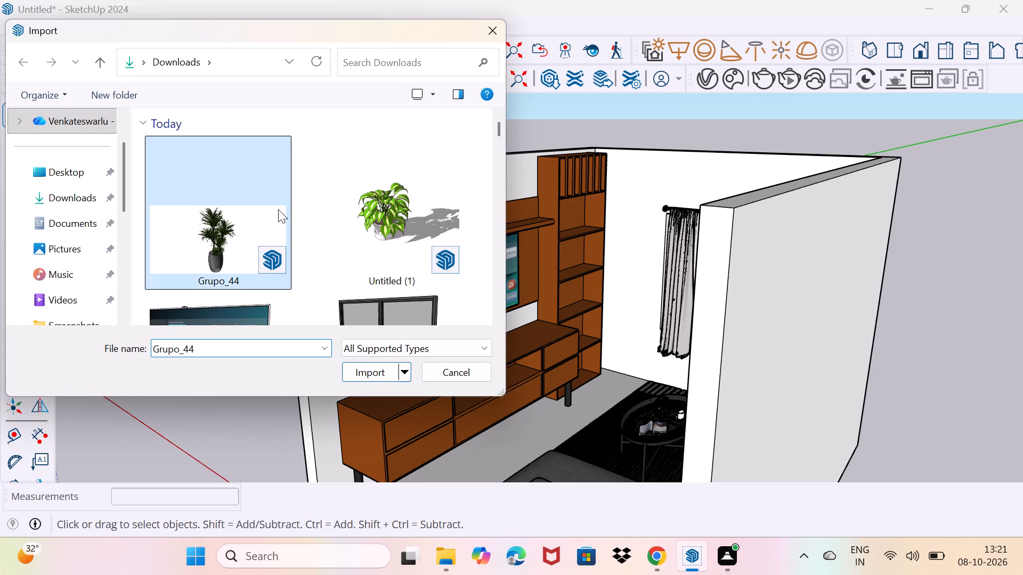
click(308, 208)
click(225, 225)
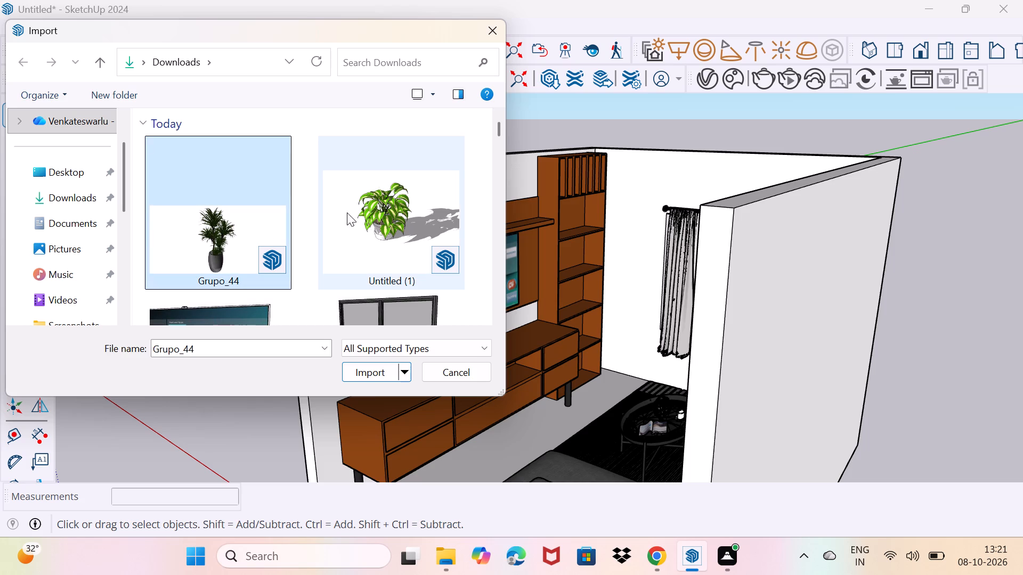
ctrl+click(354, 212)
ctrl+click(221, 218)
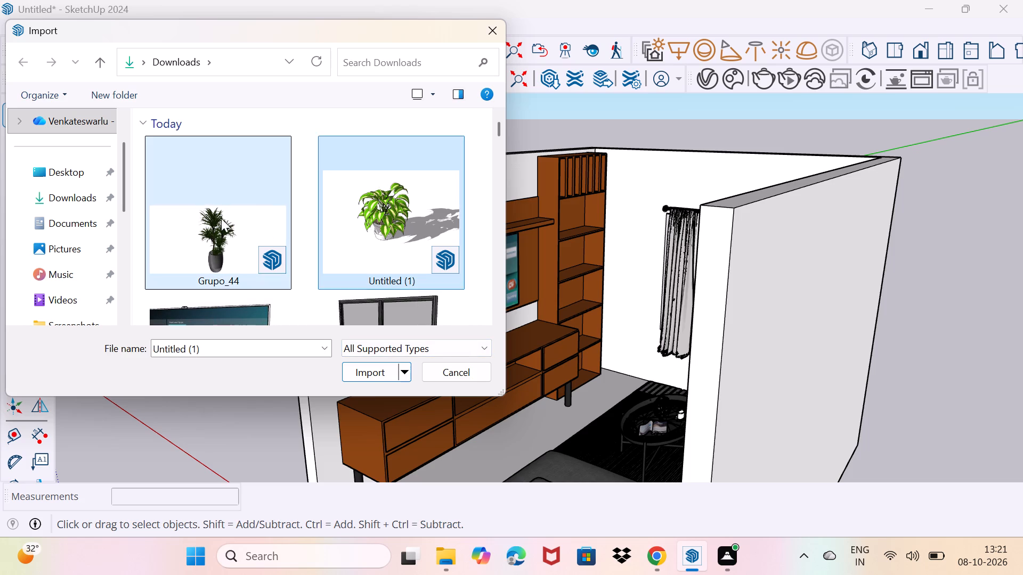
shift+click(343, 225)
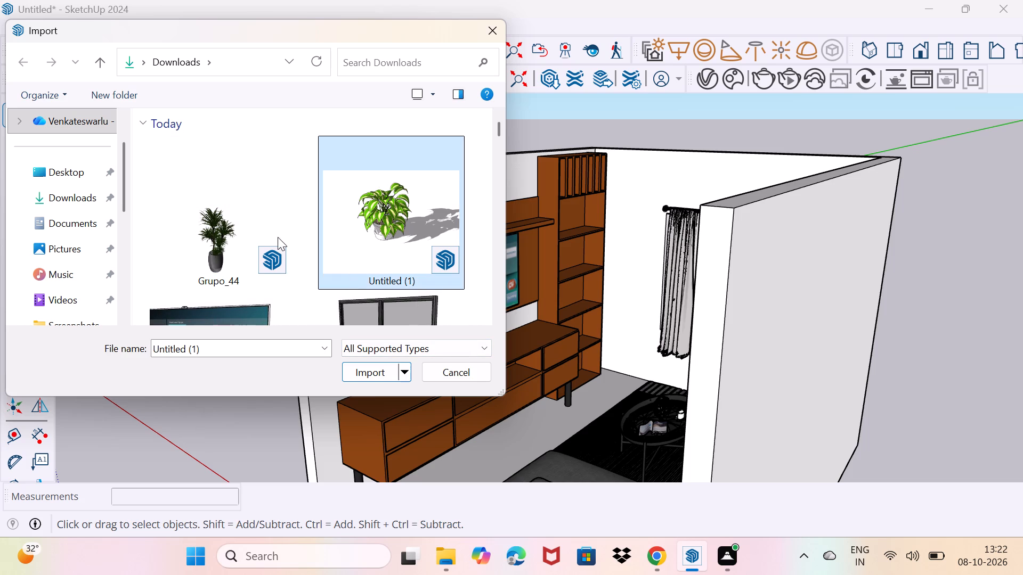
shift+click(232, 216)
click(340, 208)
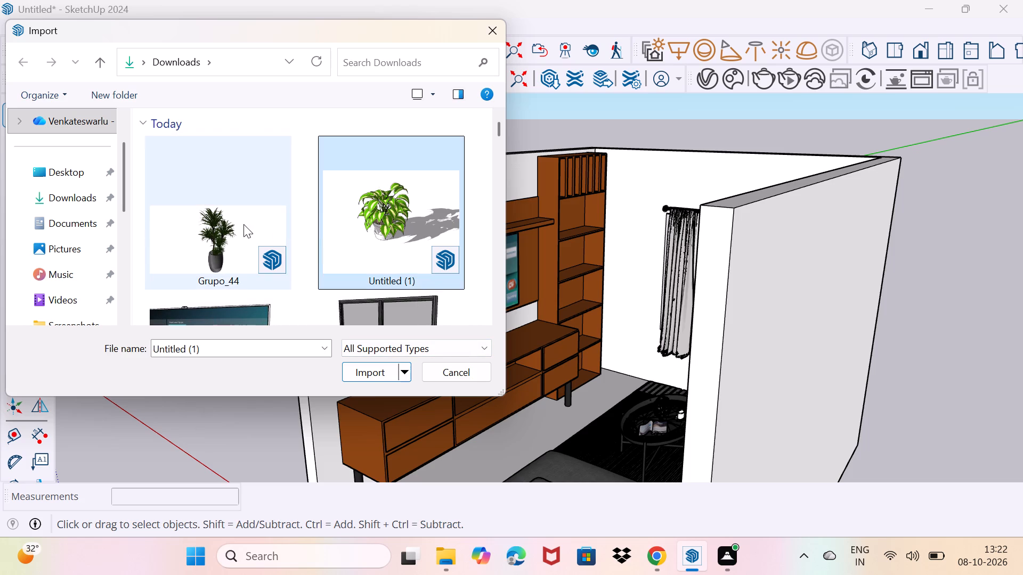
click(238, 228)
click(359, 376)
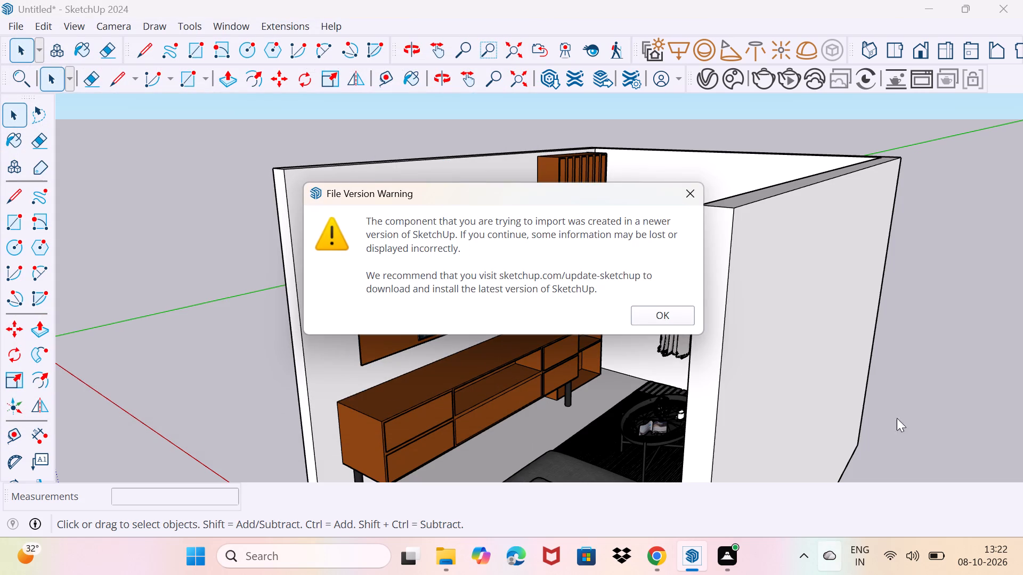
click(647, 318)
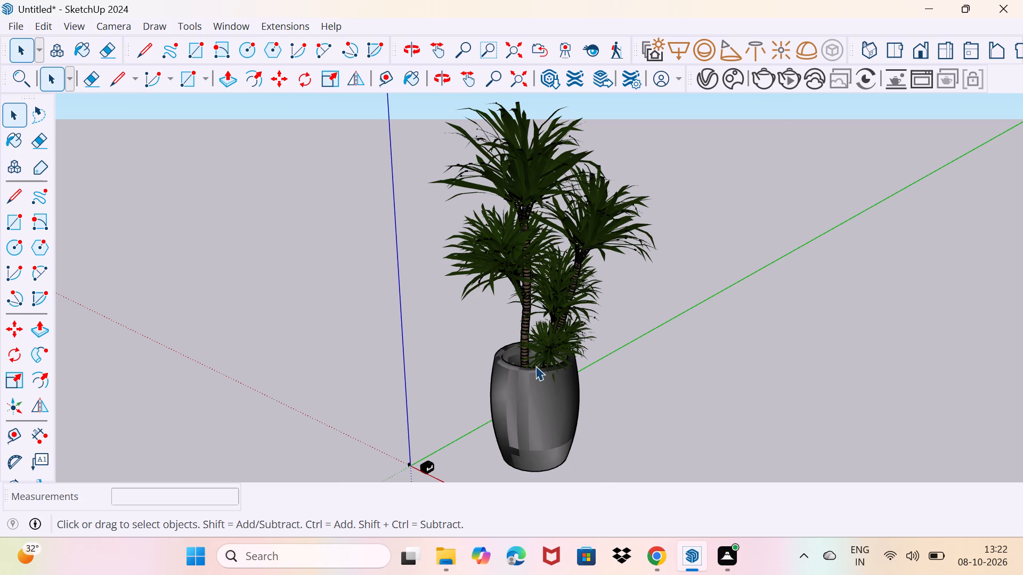
Scale the imported potted plant down uniformly from a corner to a factor of about 0.11.
click(535, 366)
scroll(539, 298, down, 3)
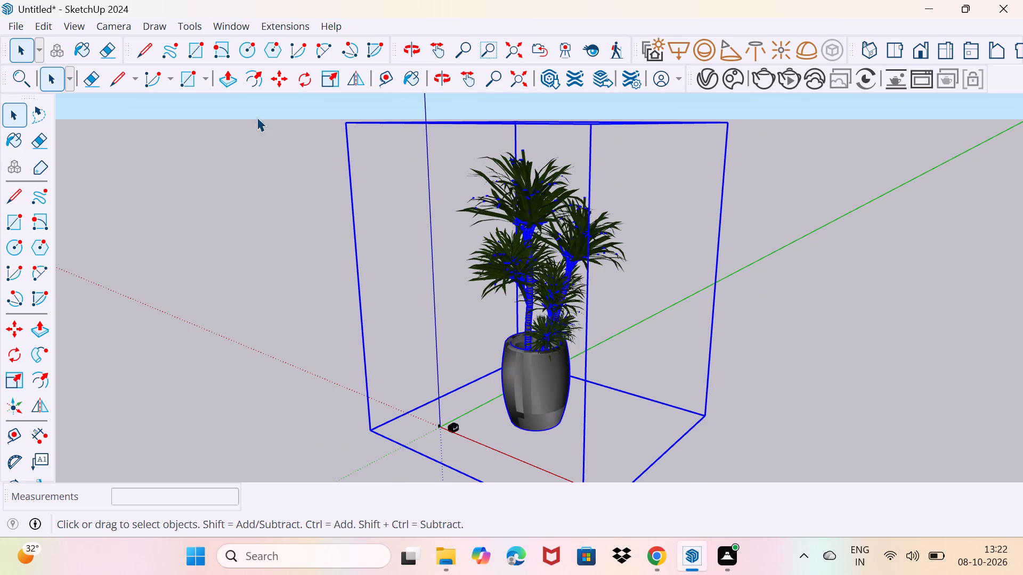
click(10, 380)
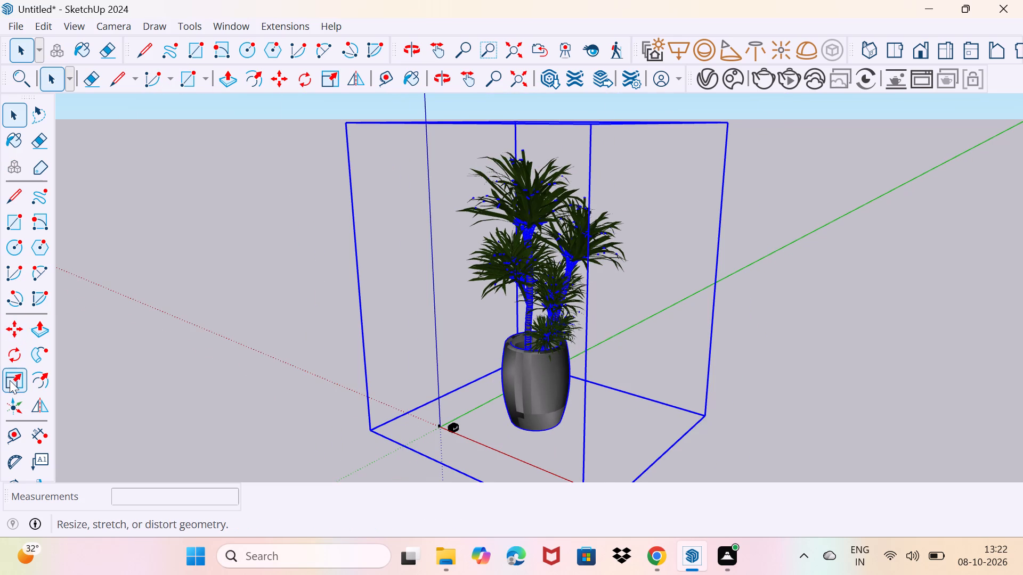
drag(351, 127, 710, 441)
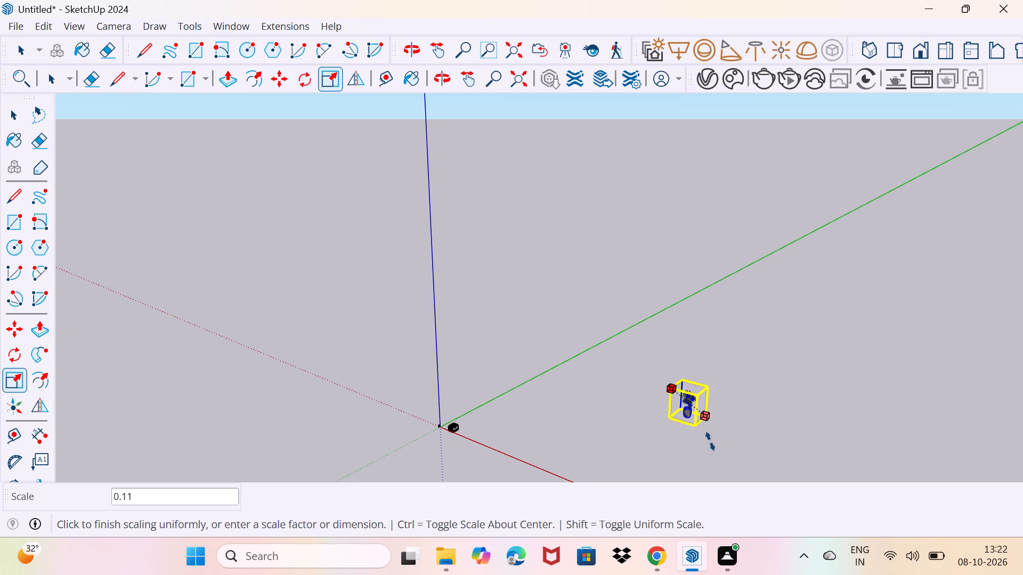
Finish scaling the imported potted plant uniformly to about 0.11, and shrink it further from a corner.
drag(710, 441, 708, 440)
scroll(673, 414, up, 7)
middle_drag(704, 424, 732, 374)
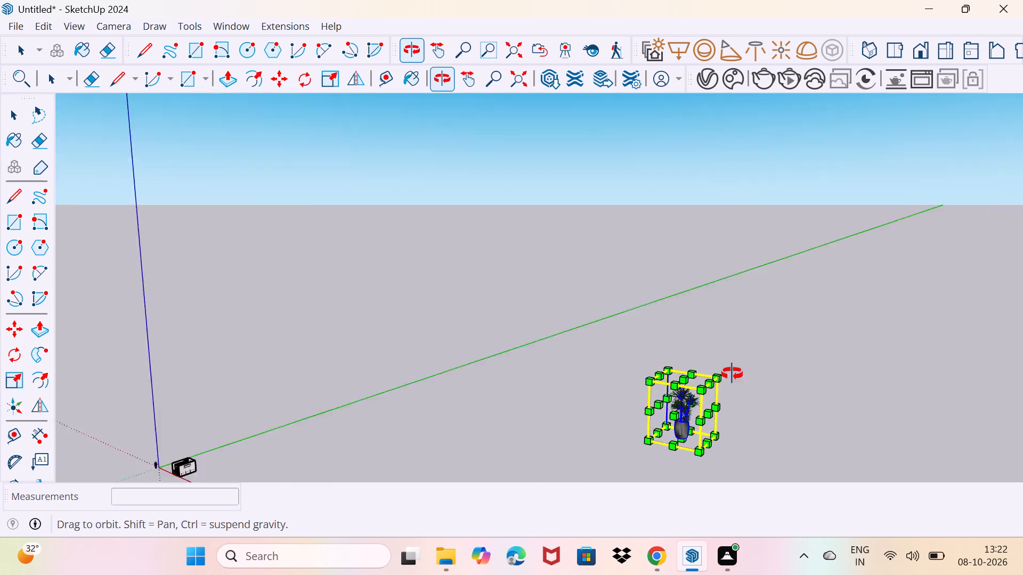
middle_drag(732, 374, 787, 309)
scroll(673, 417, up, 3)
drag(626, 399, 697, 473)
scroll(708, 464, up, 4)
middle_drag(706, 459, 715, 392)
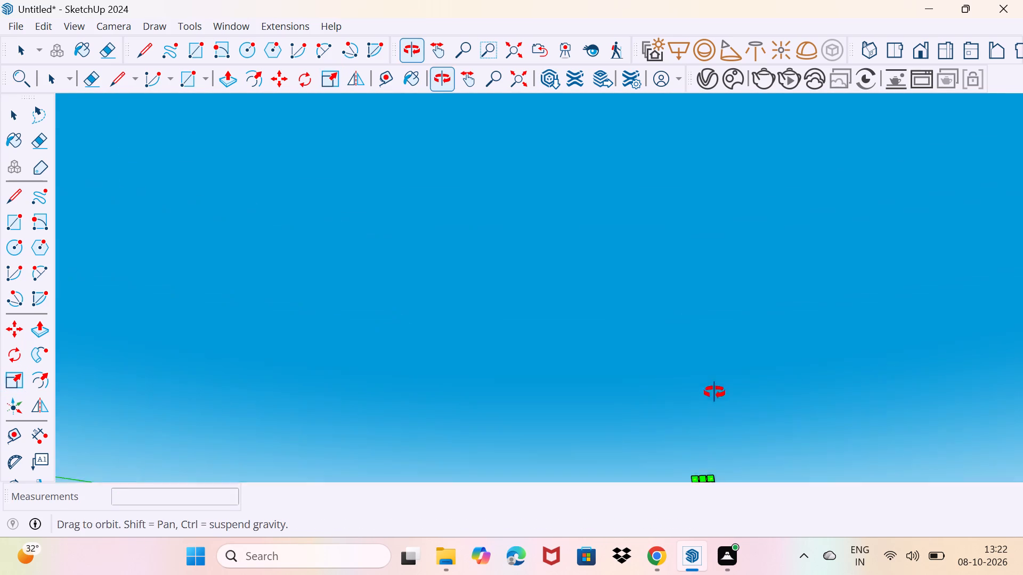
middle_drag(715, 392, 715, 389)
drag(734, 418, 738, 407)
key(space)
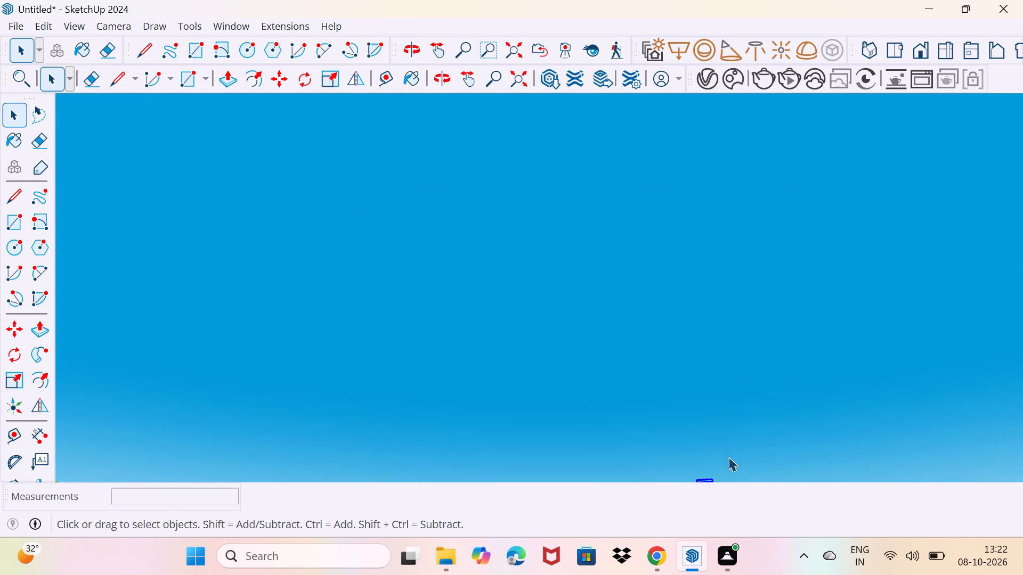
Move the scaled potted plant about 550' into the TV room, in front of the curtained back wall.
drag(730, 457, 738, 418)
scroll(737, 417, down, 2)
middle_drag(738, 422, 757, 437)
scroll(757, 437, down, 6)
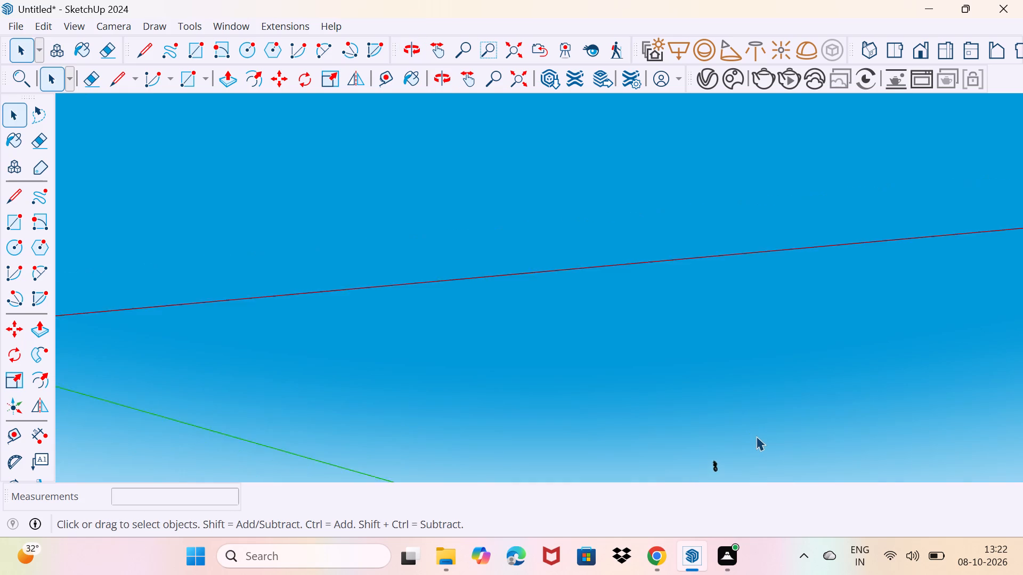
scroll(756, 436, down, 2)
click(725, 461)
scroll(725, 461, up, 5)
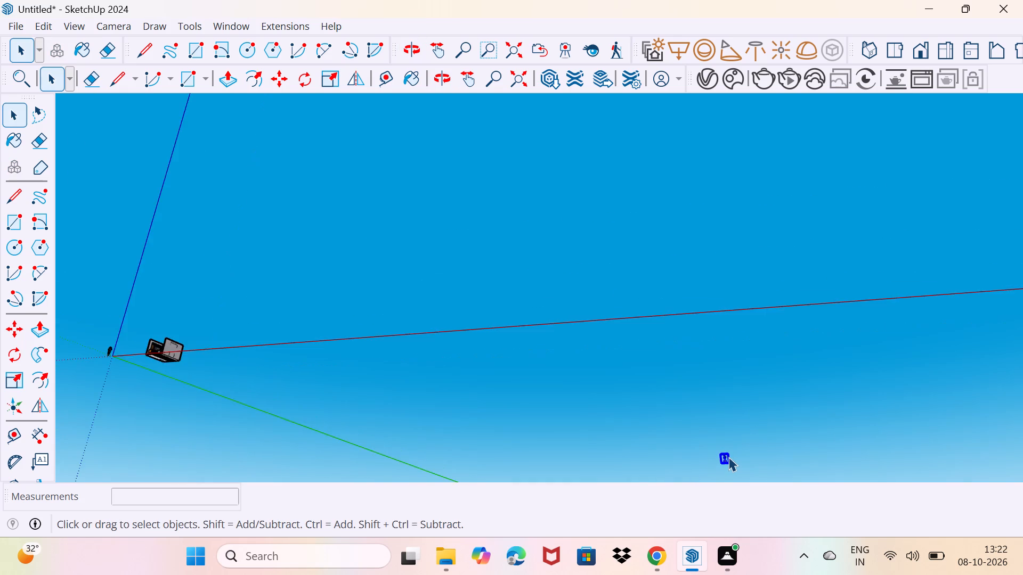
key(m)
click(728, 457)
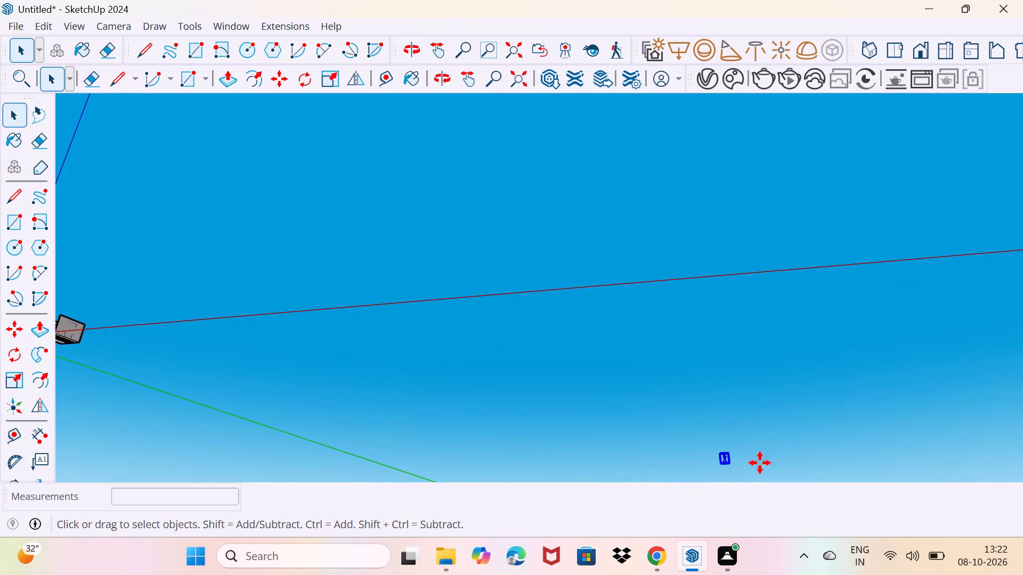
drag(728, 463, 588, 449)
scroll(746, 478, up, 13)
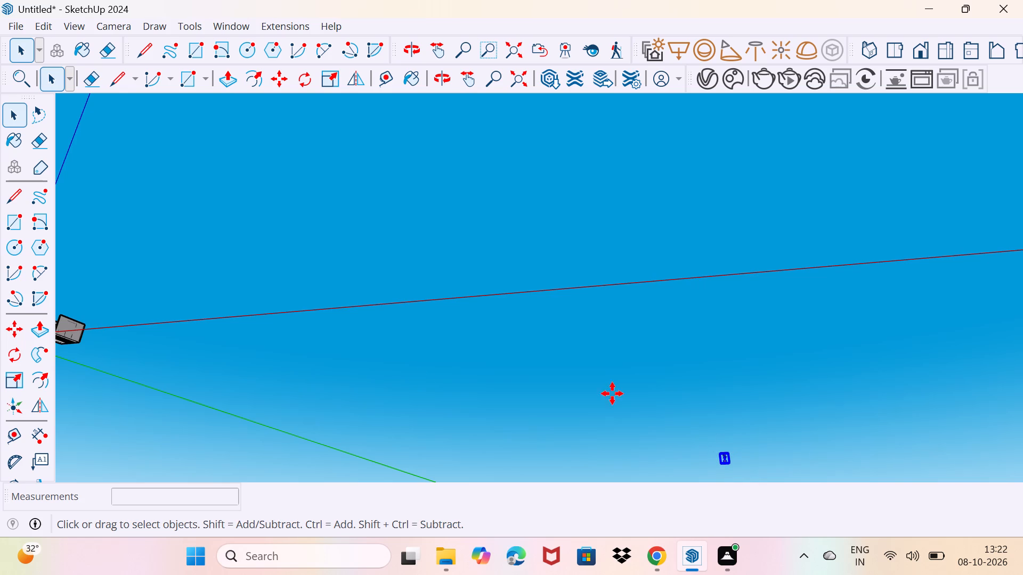
scroll(718, 465, up, 2)
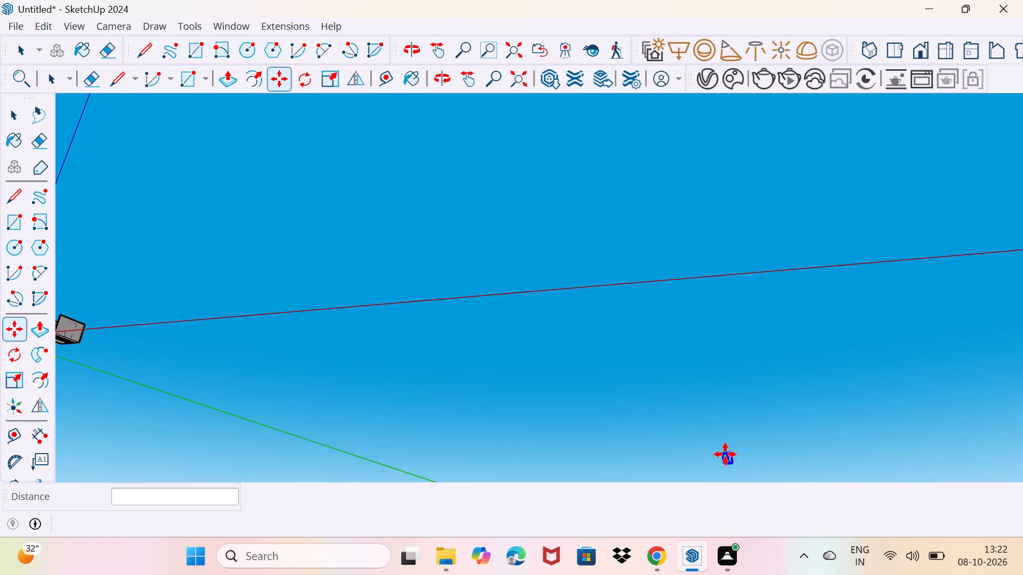
scroll(725, 454, up, 7)
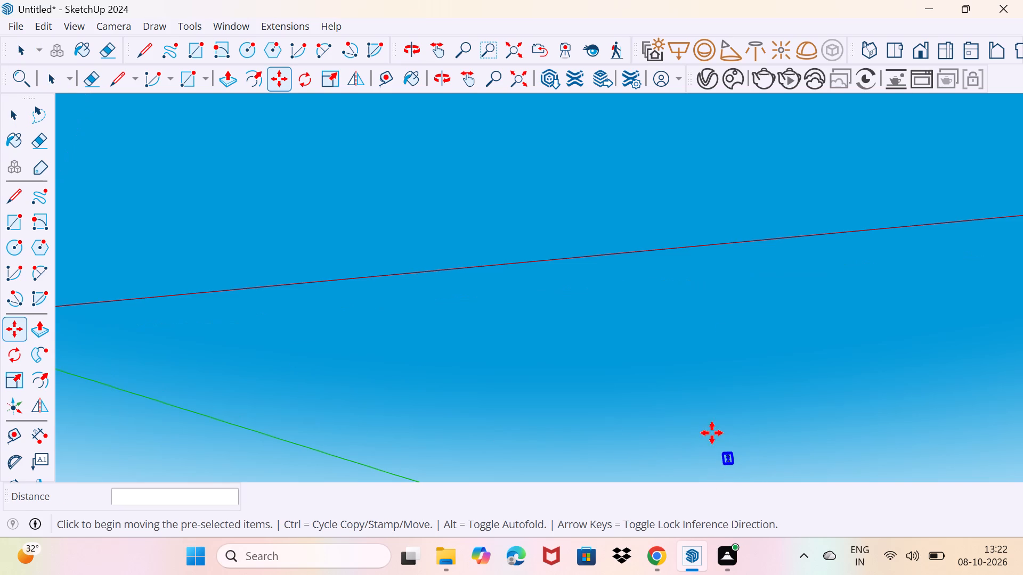
scroll(728, 457, up, 10)
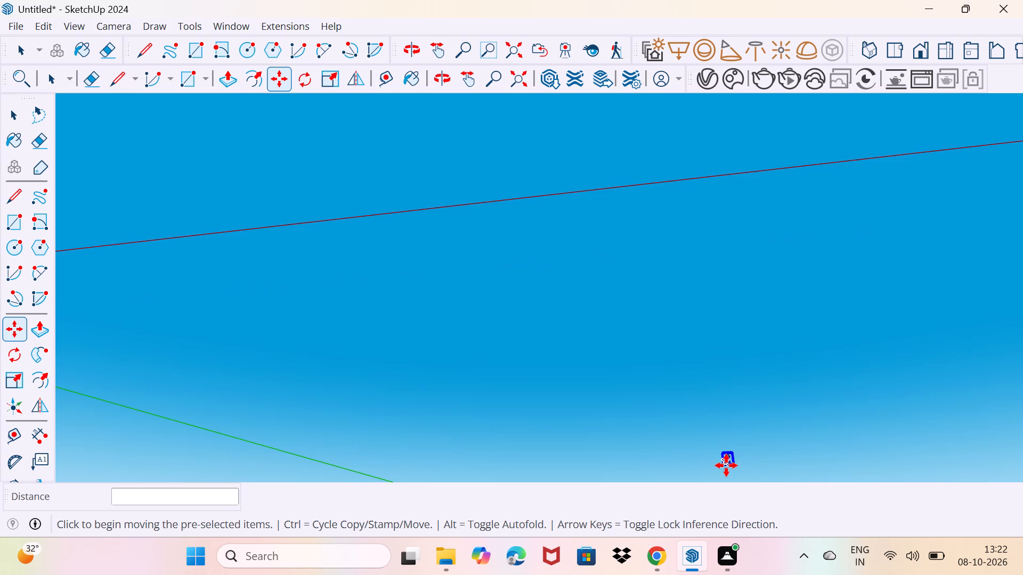
scroll(726, 465, up, 12)
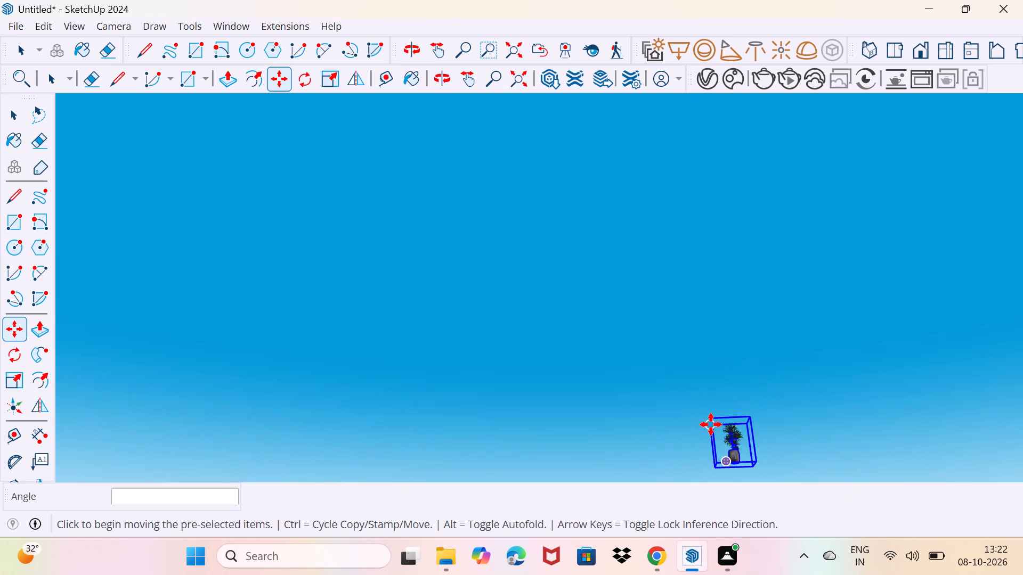
click(712, 420)
scroll(420, 388, down, 8)
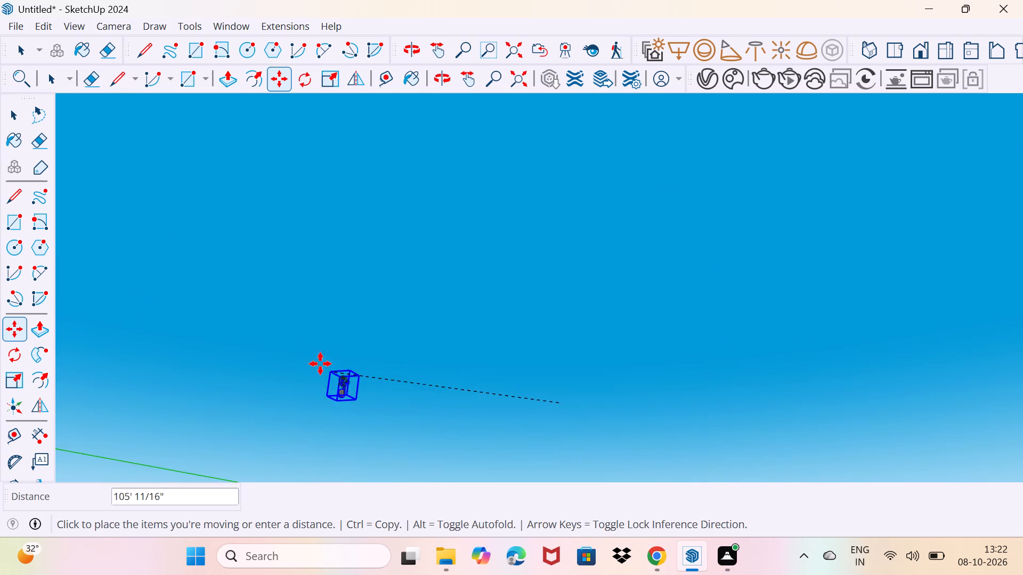
middle_drag(316, 358, 378, 388)
scroll(378, 388, down, 17)
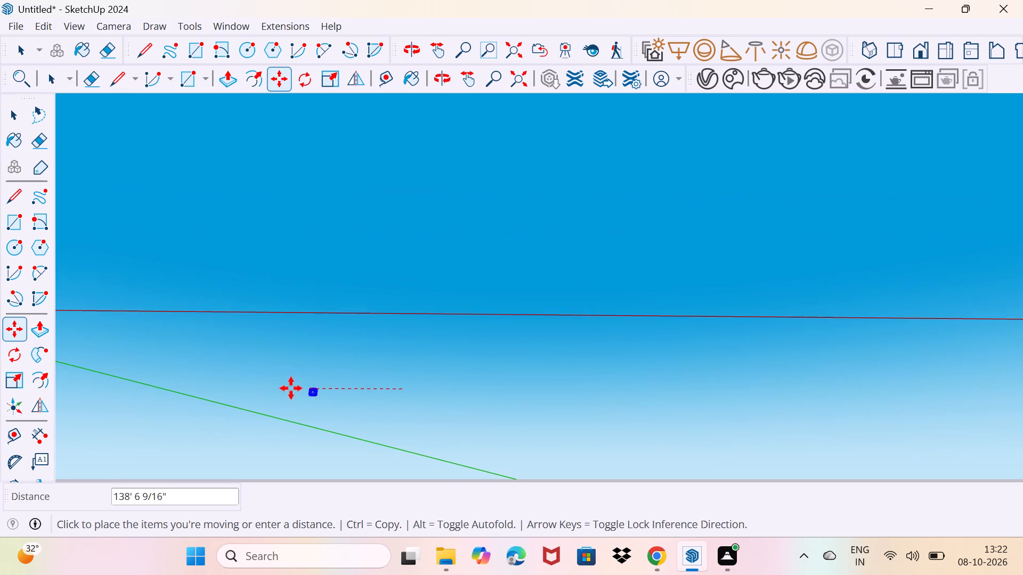
scroll(291, 388, down, 3)
middle_drag(209, 359, 266, 373)
middle_drag(137, 347, 455, 379)
scroll(350, 342, up, 5)
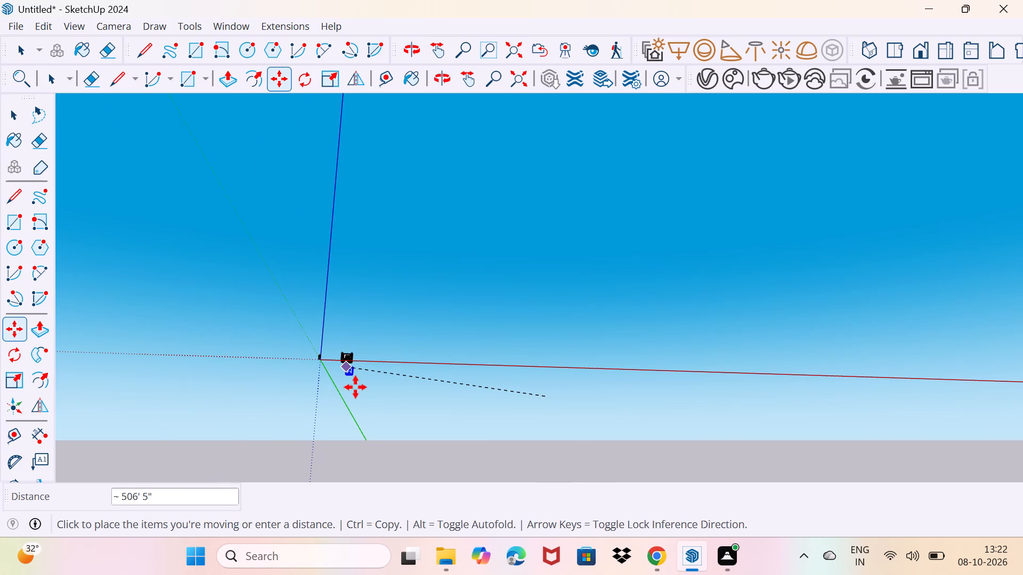
scroll(347, 343, up, 2)
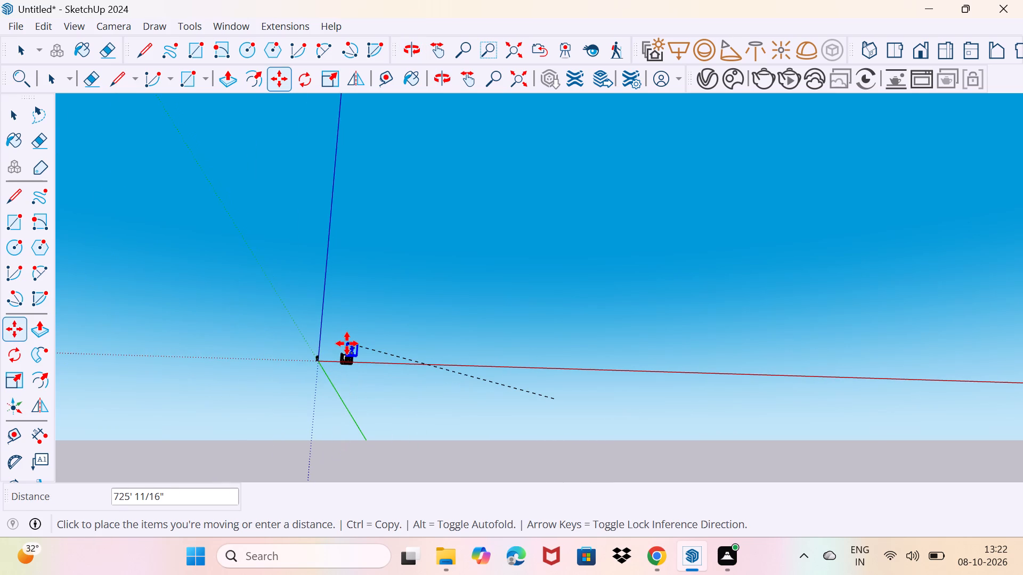
scroll(347, 343, up, 7)
middle_drag(312, 364, 330, 453)
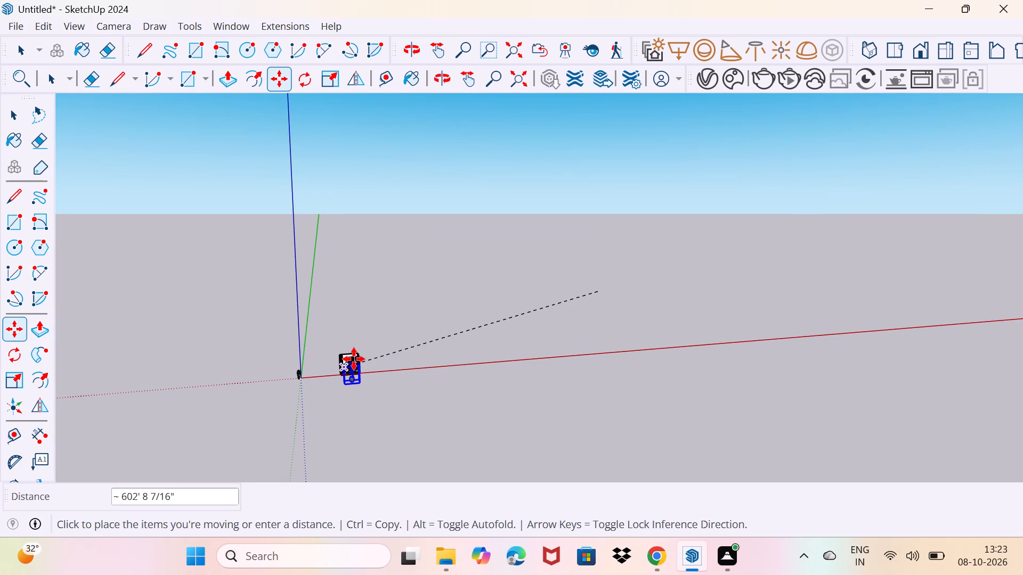
scroll(354, 359, up, 5)
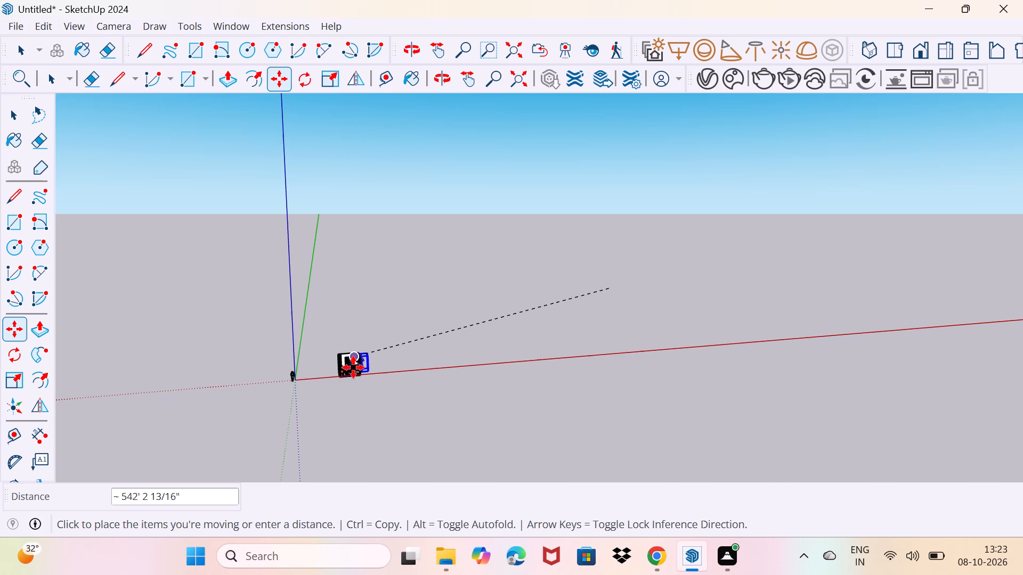
scroll(348, 359, up, 18)
scroll(415, 344, up, 1)
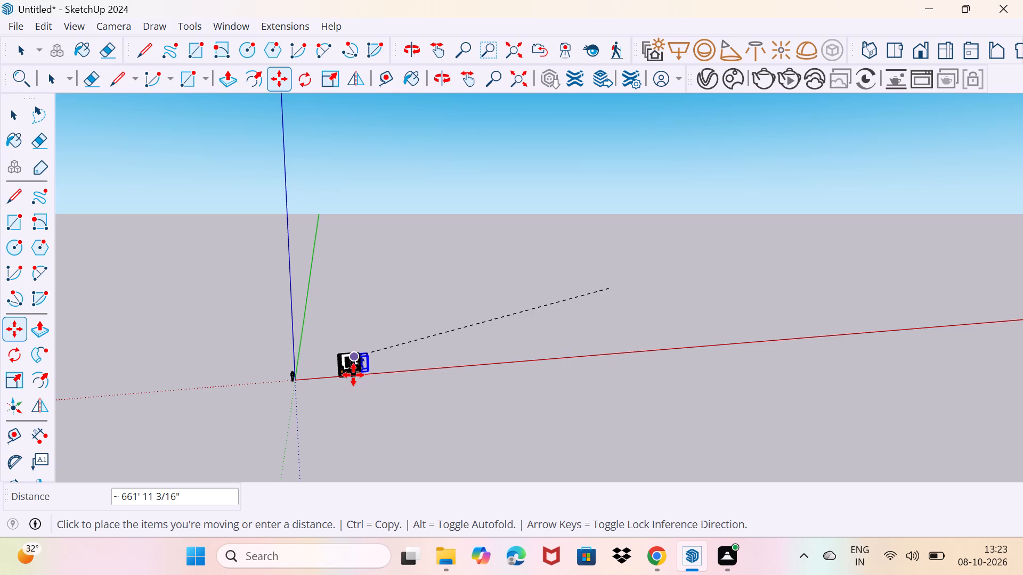
scroll(338, 373, up, 11)
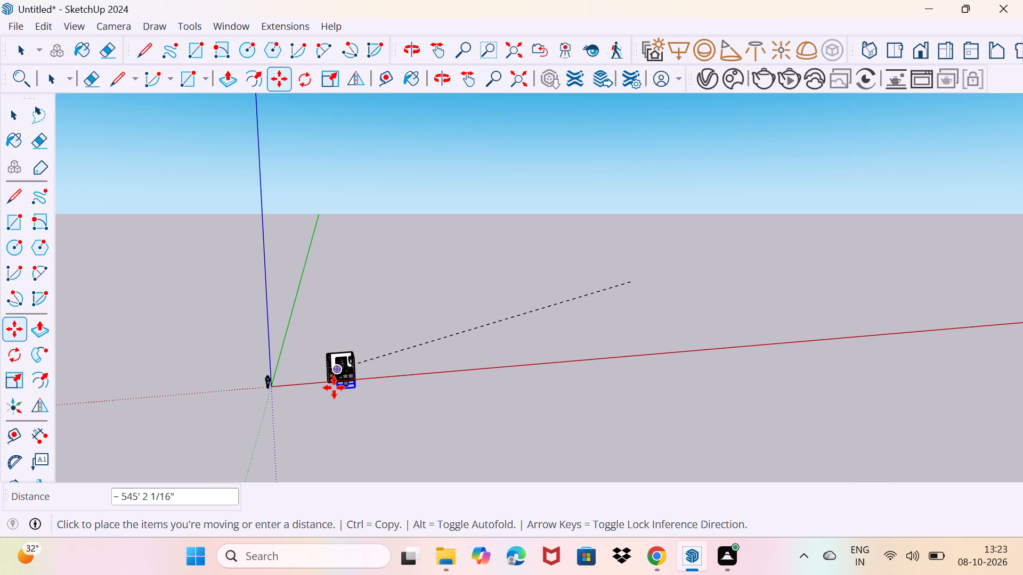
scroll(334, 388, up, 16)
scroll(334, 388, up, 12)
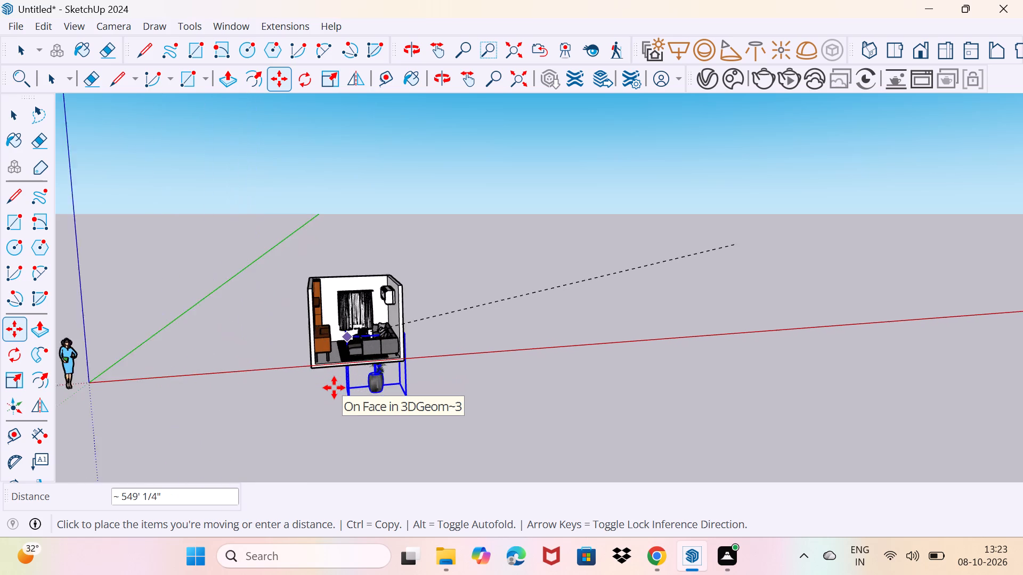
scroll(334, 388, up, 14)
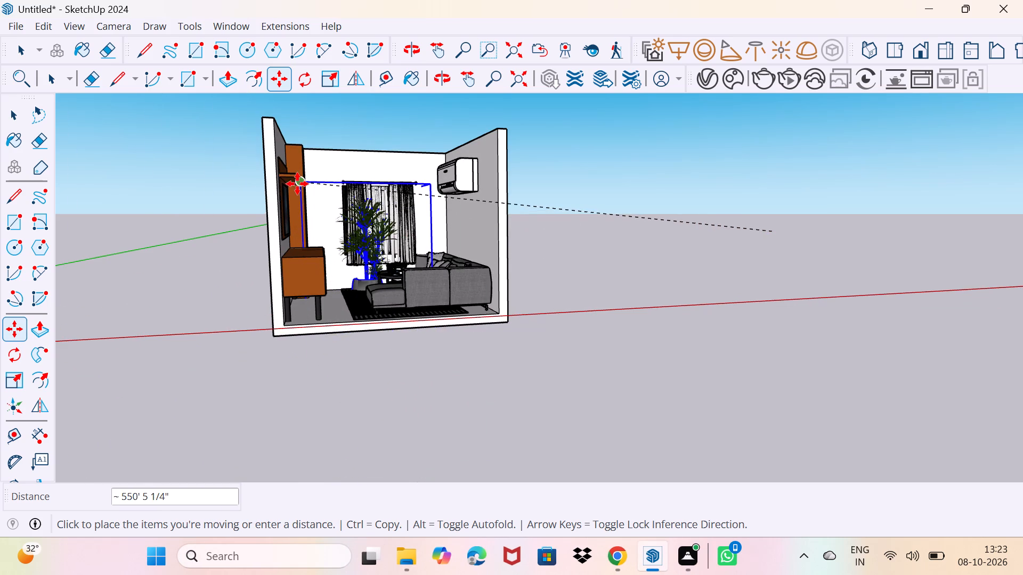
click(287, 165)
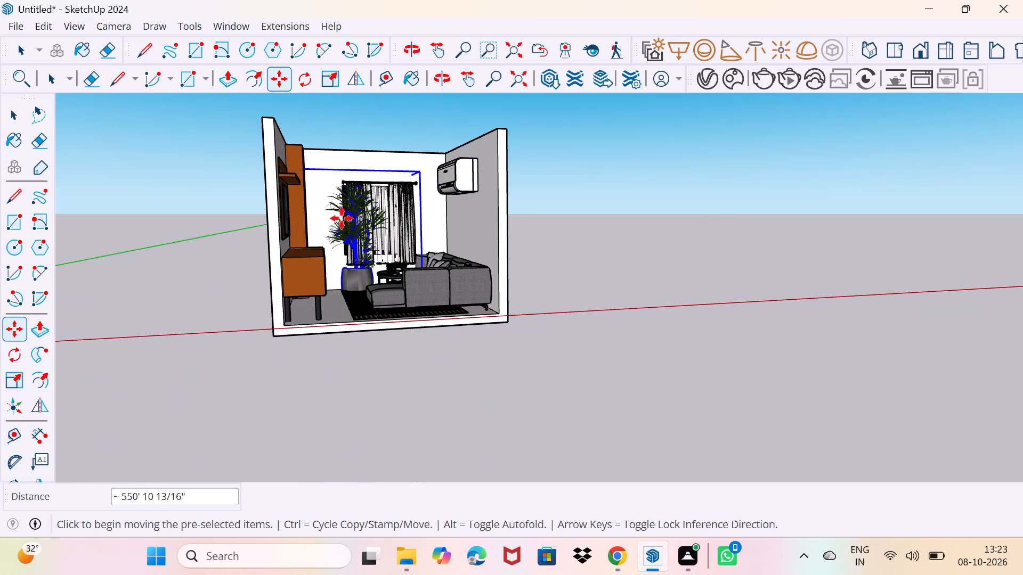
Scale the potted plant down uniformly from its upper corner to a factor of about 0.62.
middle_drag(370, 244, 311, 311)
middle_drag(359, 267, 361, 299)
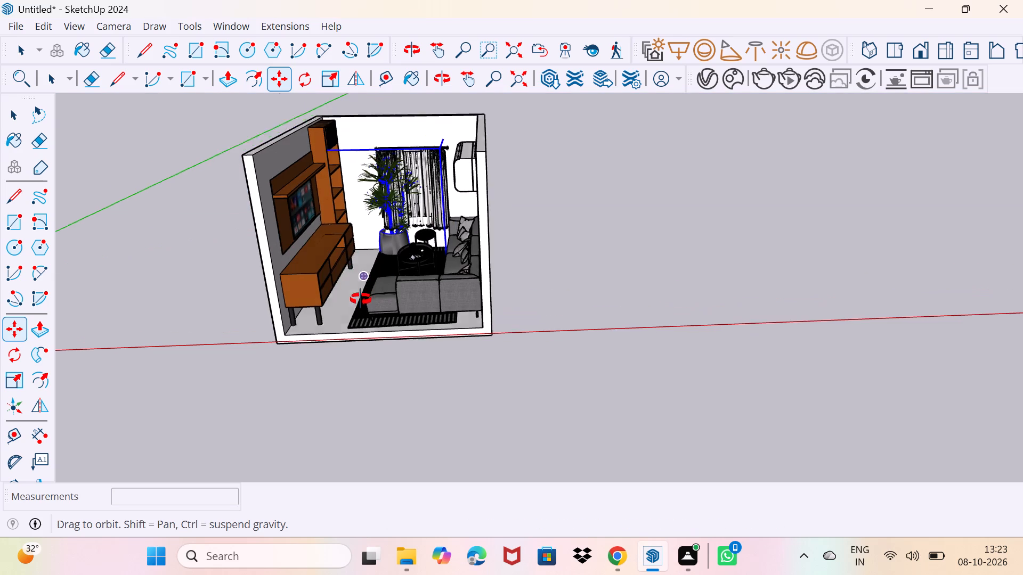
middle_drag(361, 299, 372, 336)
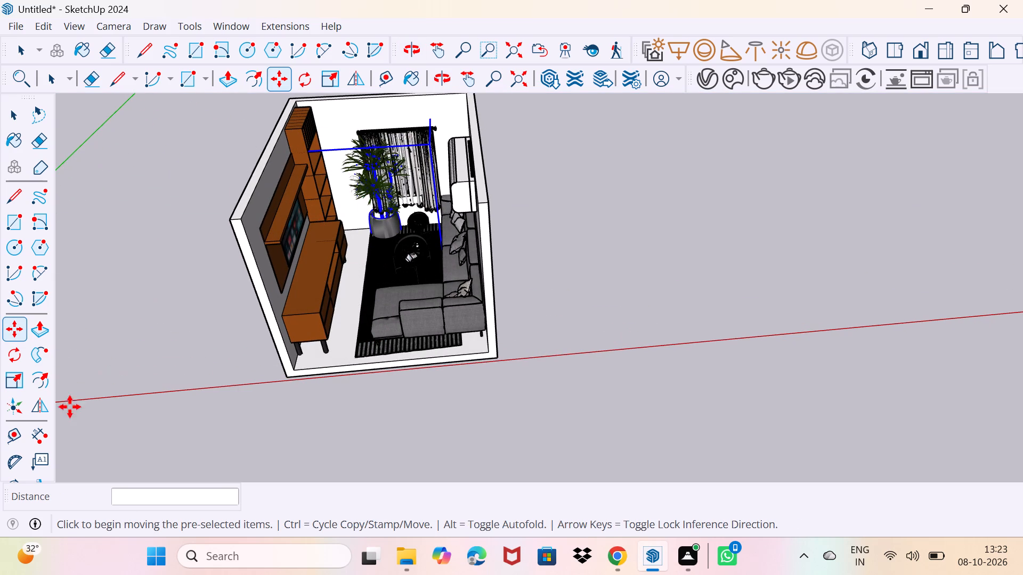
click(16, 382)
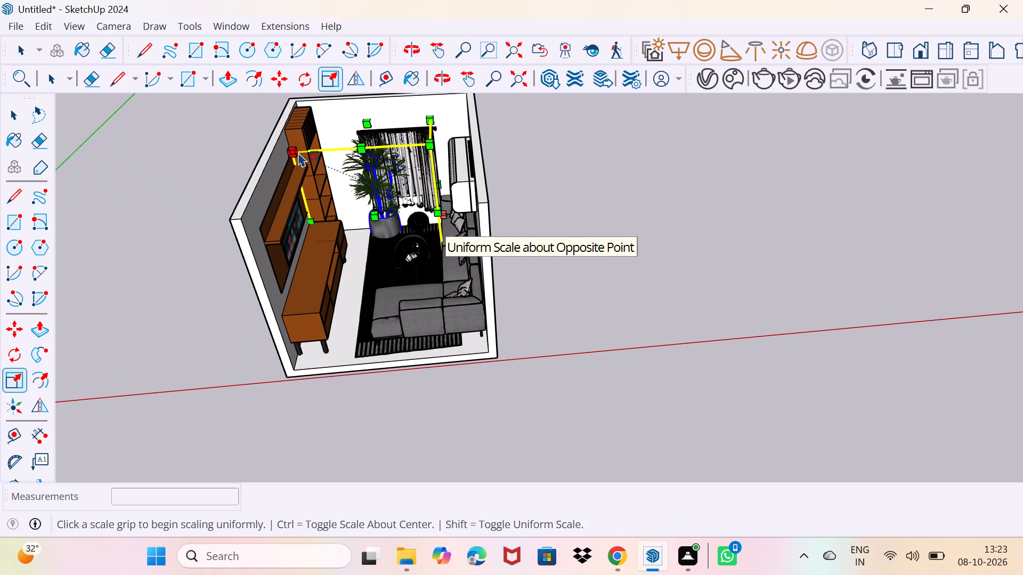
drag(295, 150, 361, 180)
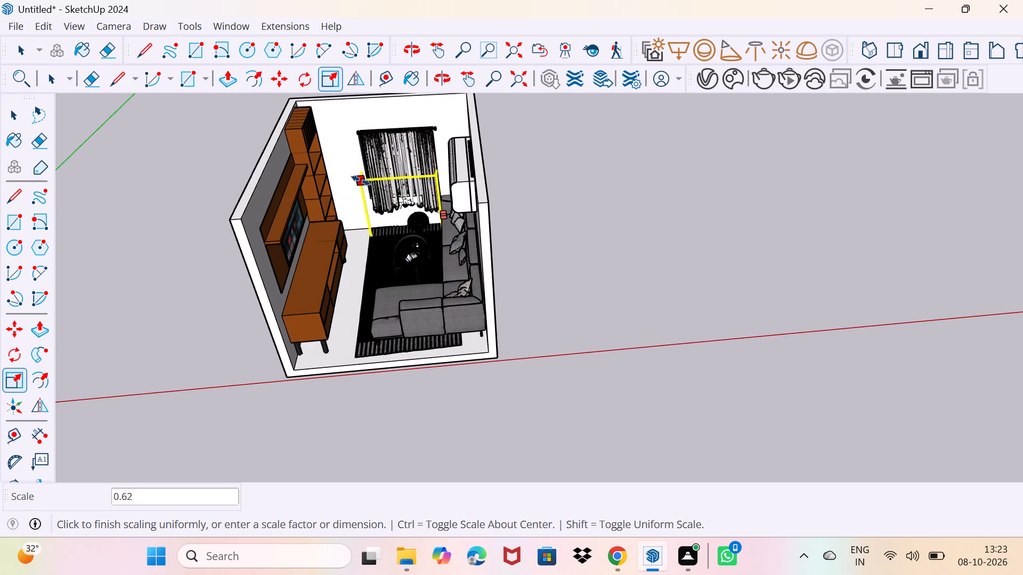
drag(361, 180, 359, 178)
middle_drag(428, 234, 509, 239)
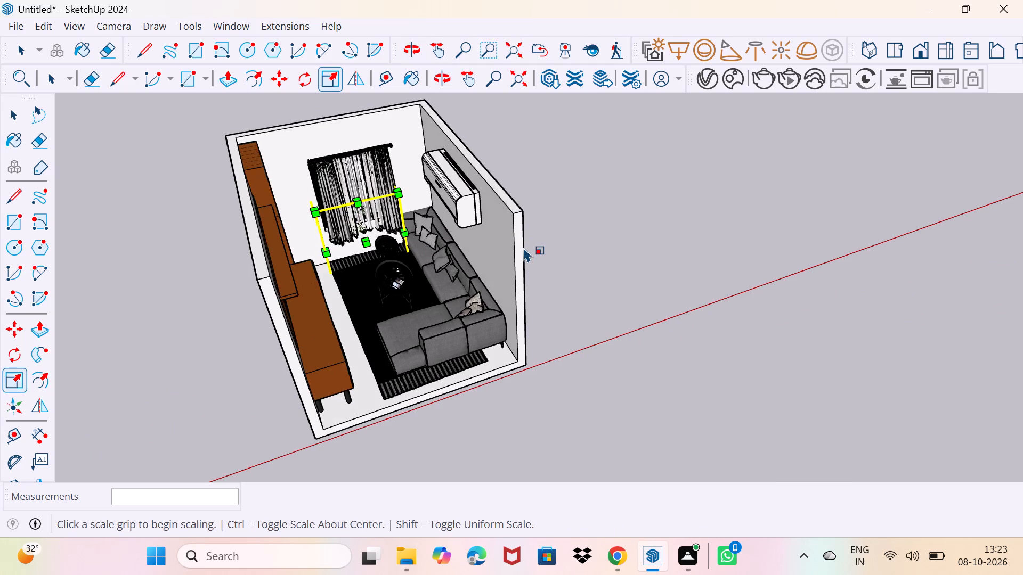
key(space)
key(space)
Move the tall potted plant about 5' 11" toward the end of the TV unit, in front of the back wall.
text(m)
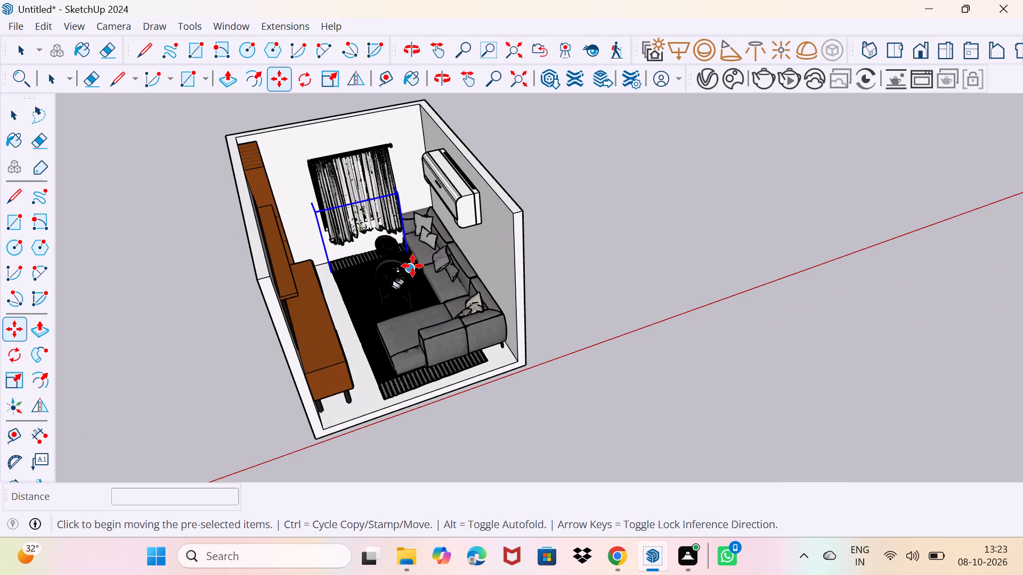
click(412, 266)
middle_drag(352, 256, 233, 274)
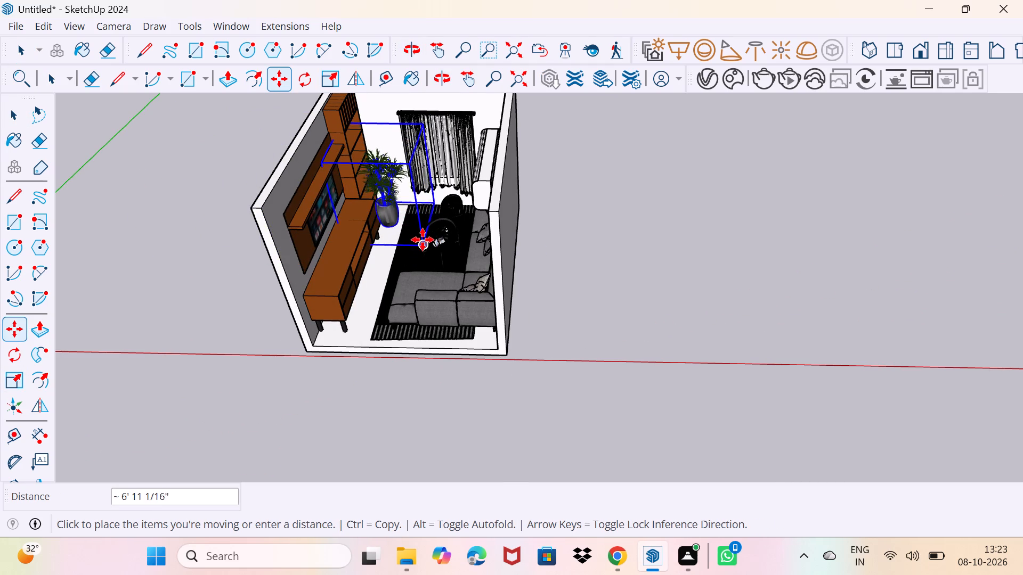
scroll(421, 235, up, 9)
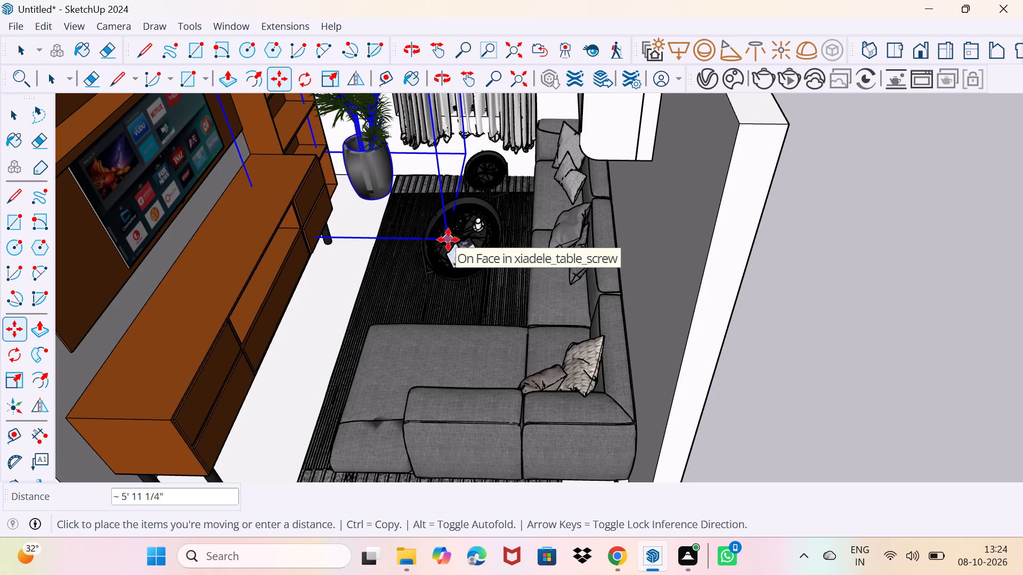
click(448, 240)
key(space)
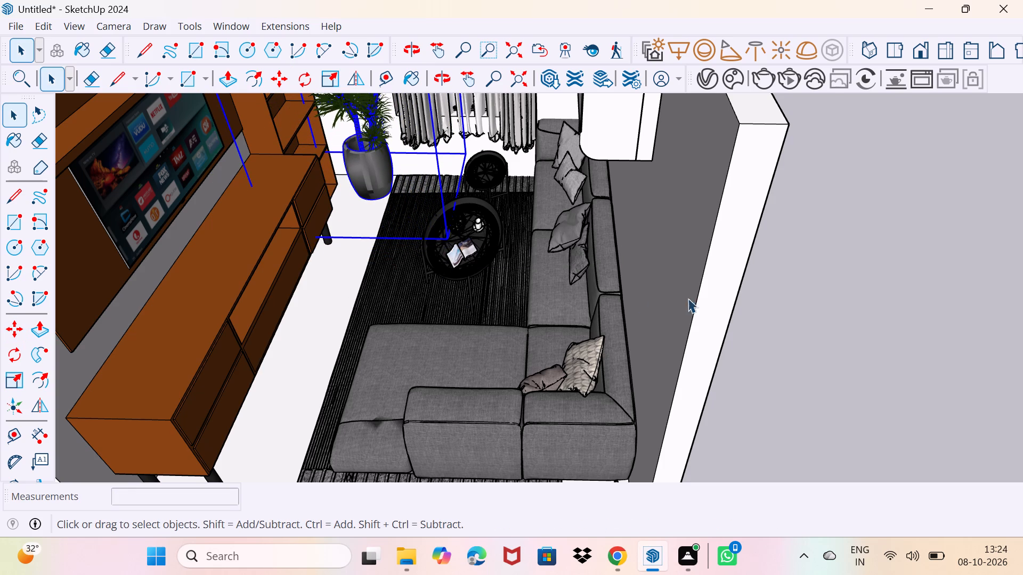
drag(814, 300, 824, 292)
Lower the tall potted plant about 1' 9", and shift it about another 6" to sit at floor level beside the TV unit.
scroll(796, 297, down, 5)
middle_drag(782, 308, 757, 298)
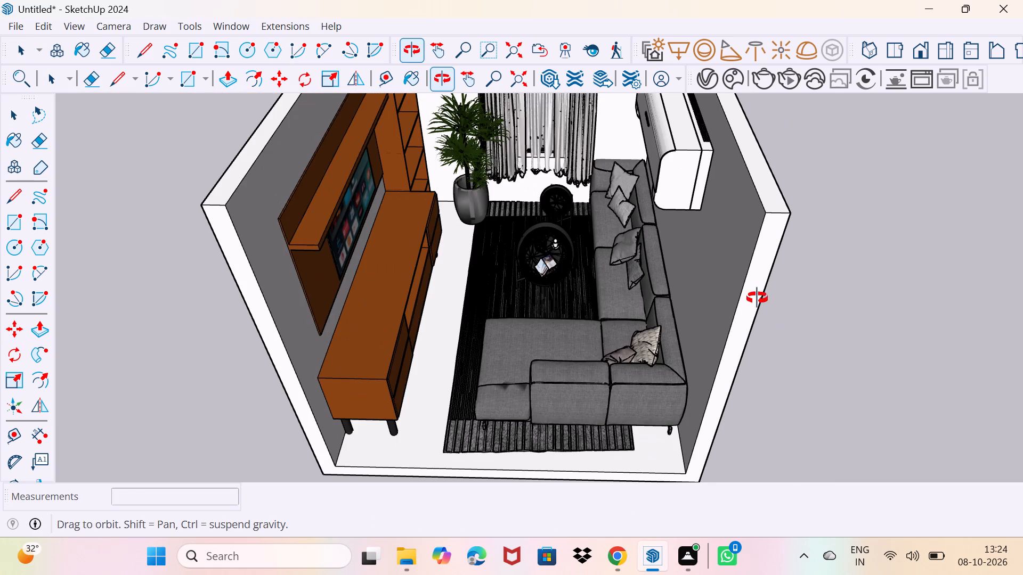
middle_drag(757, 298, 778, 155)
scroll(480, 267, up, 10)
click(483, 256)
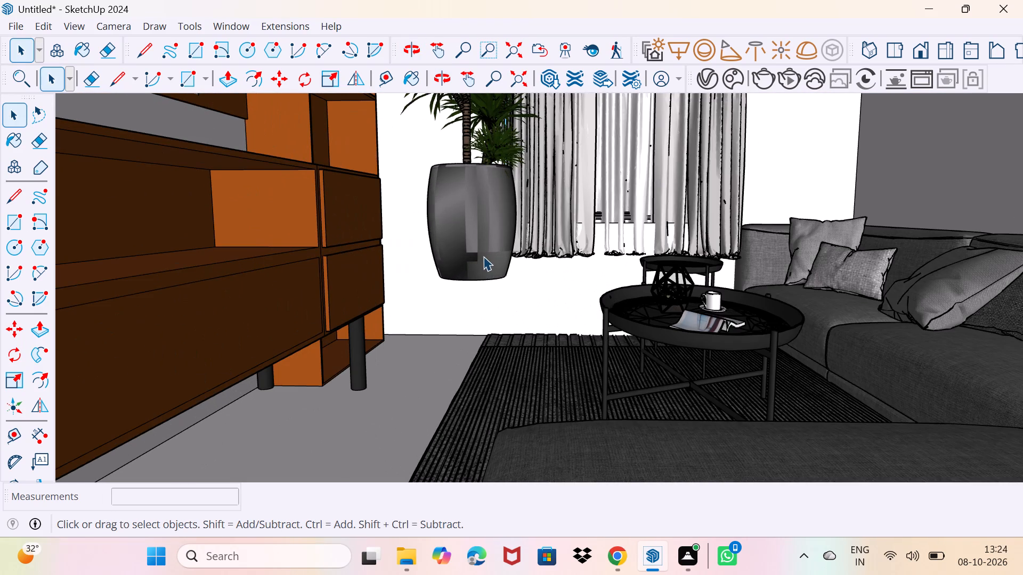
key(m)
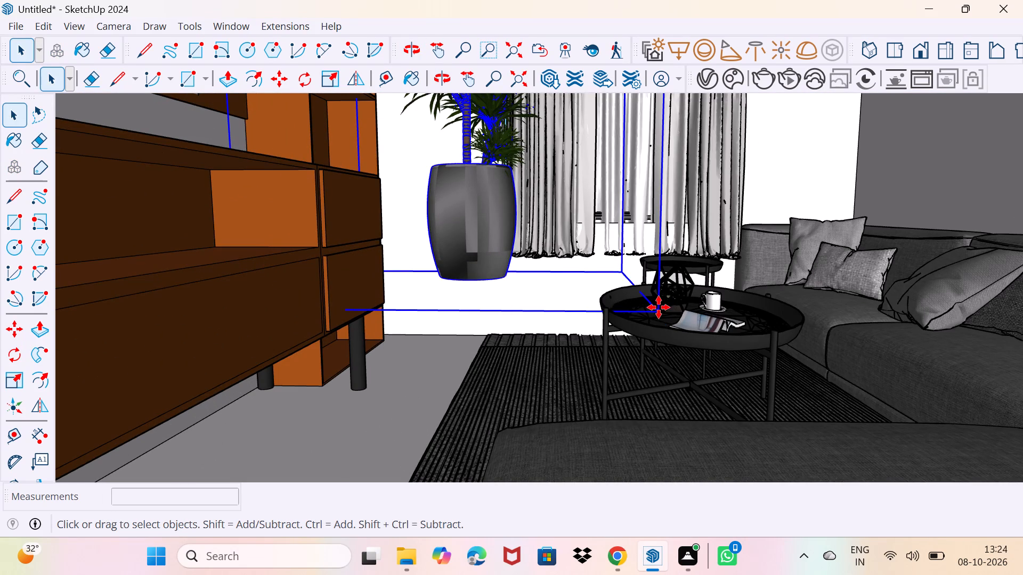
click(660, 318)
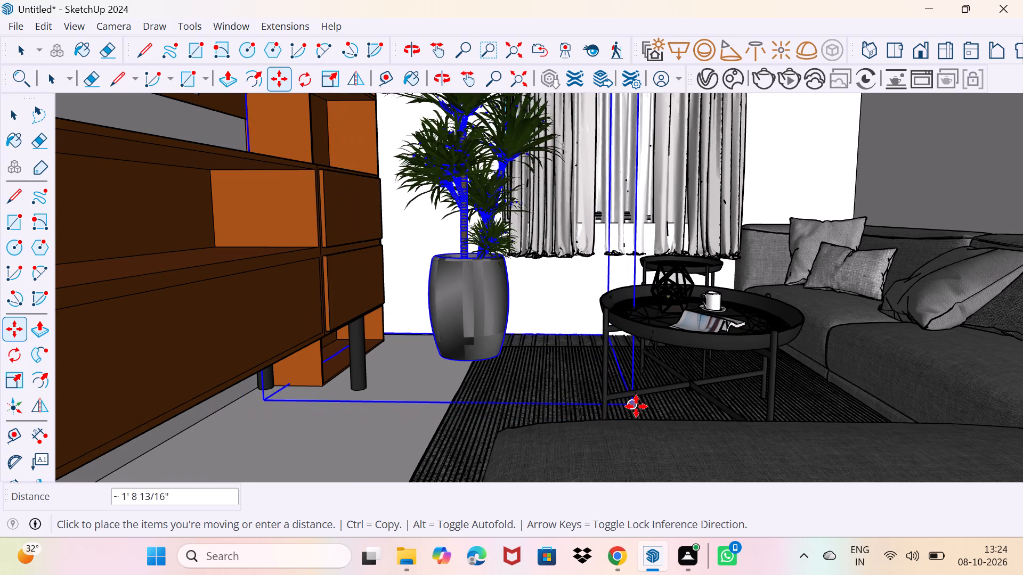
click(629, 406)
middle_drag(305, 404, 342, 359)
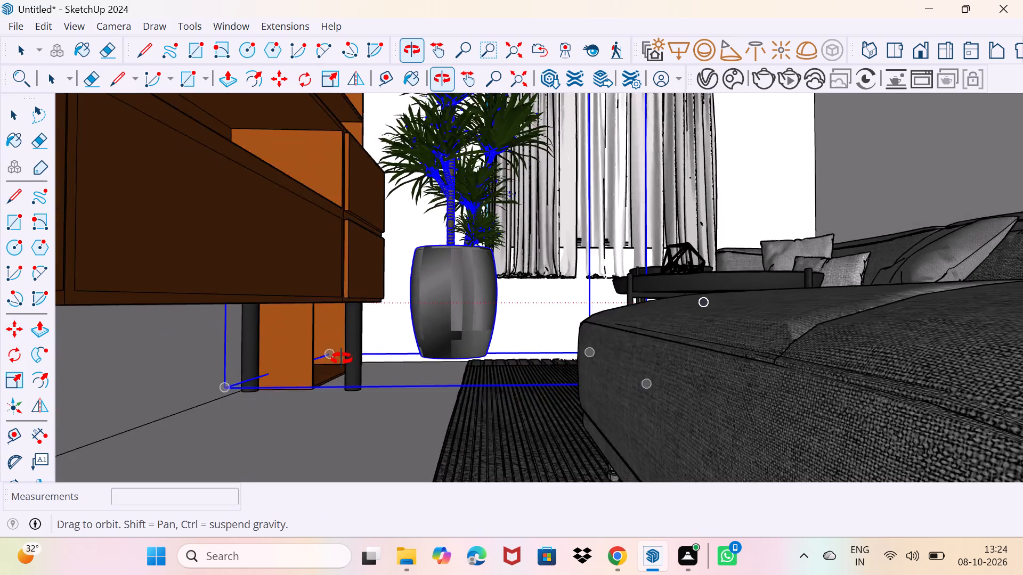
middle_drag(342, 359, 352, 347)
click(227, 377)
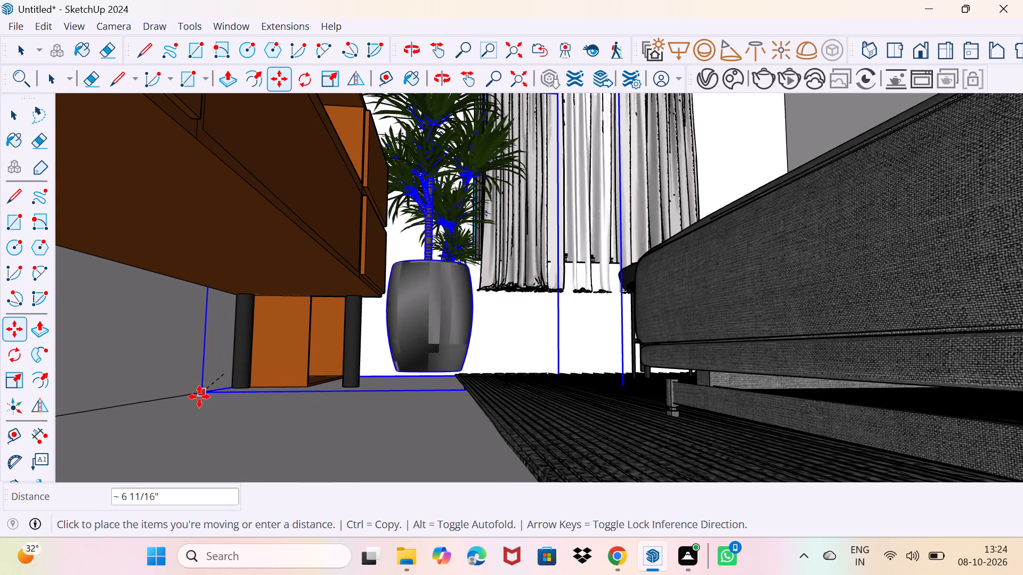
click(200, 395)
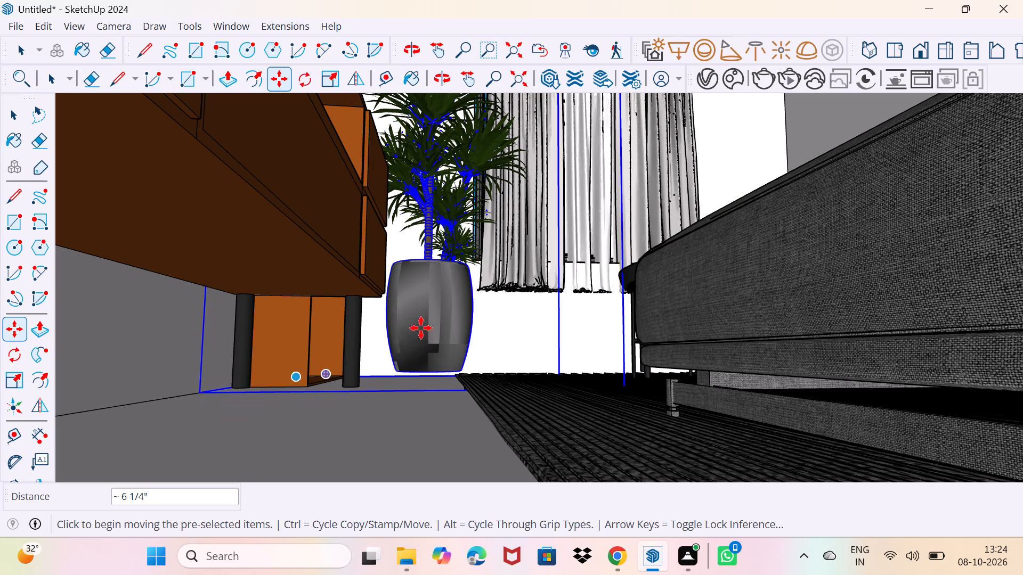
Shift the tall potted plant back into the gap between the tall bookshelf and the curtain, close to the back wall.
middle_drag(467, 200, 454, 285)
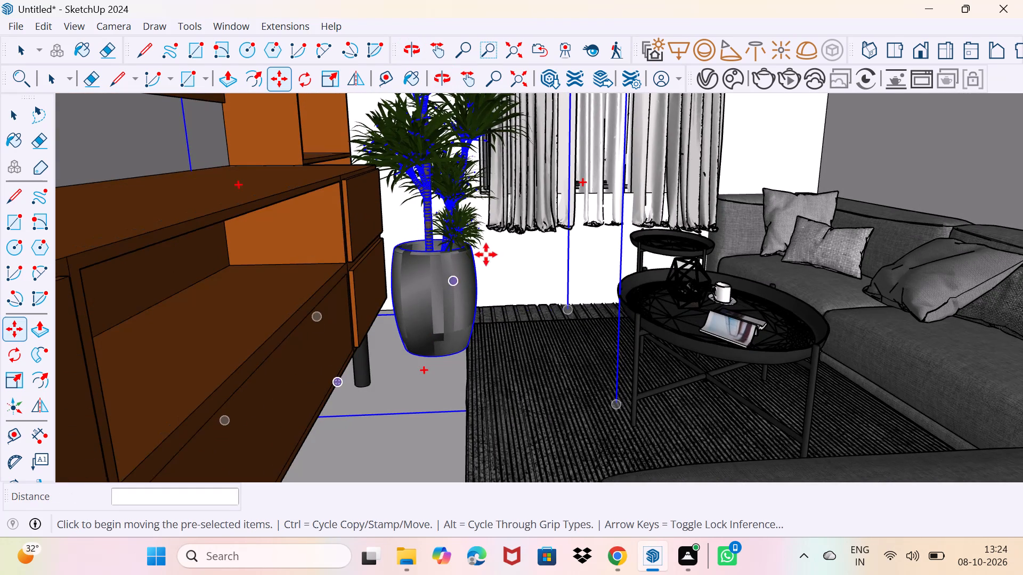
scroll(500, 299, down, 6)
middle_drag(488, 303, 456, 339)
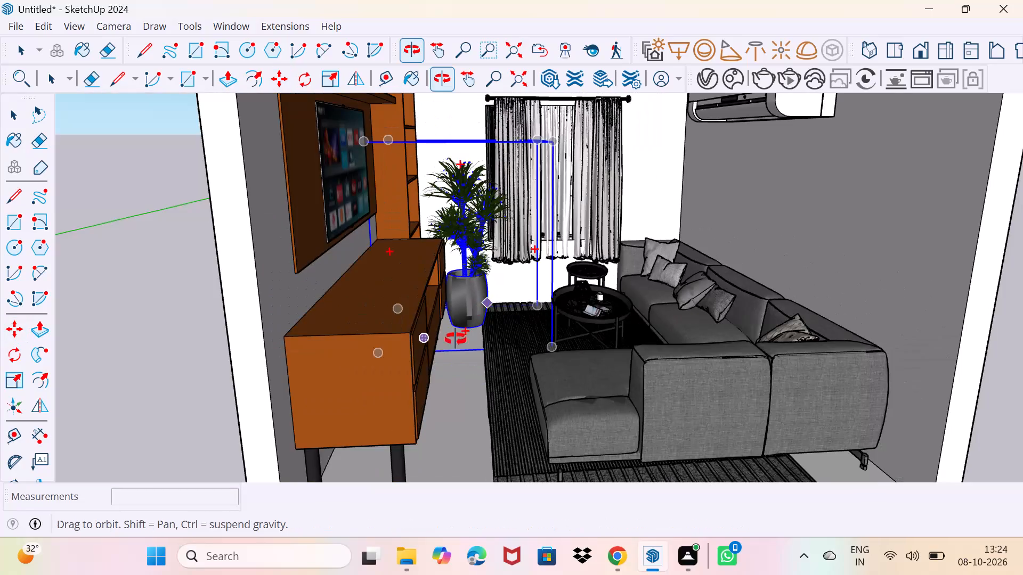
middle_drag(456, 339, 396, 512)
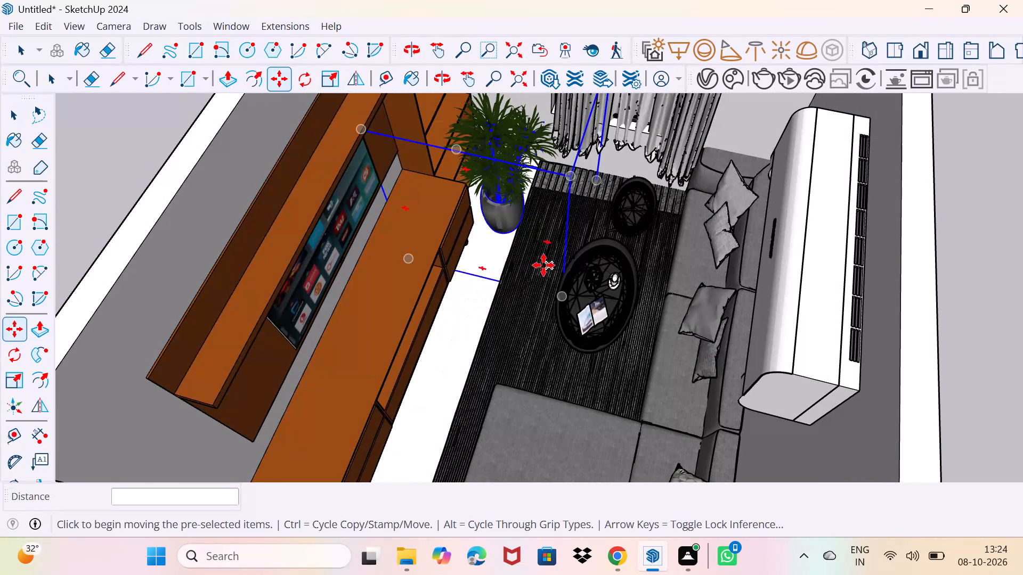
drag(559, 296, 567, 269)
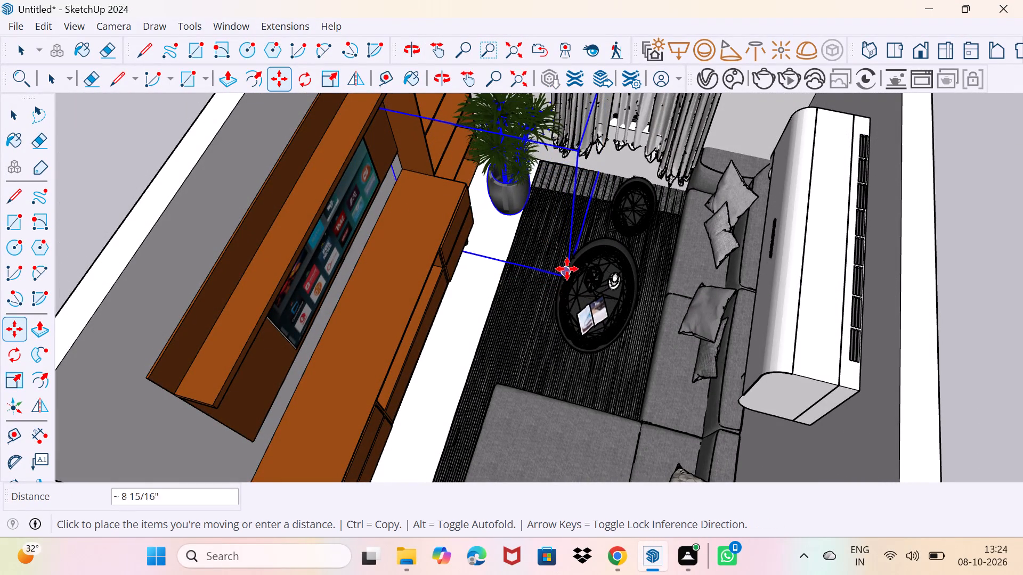
drag(567, 269, 567, 250)
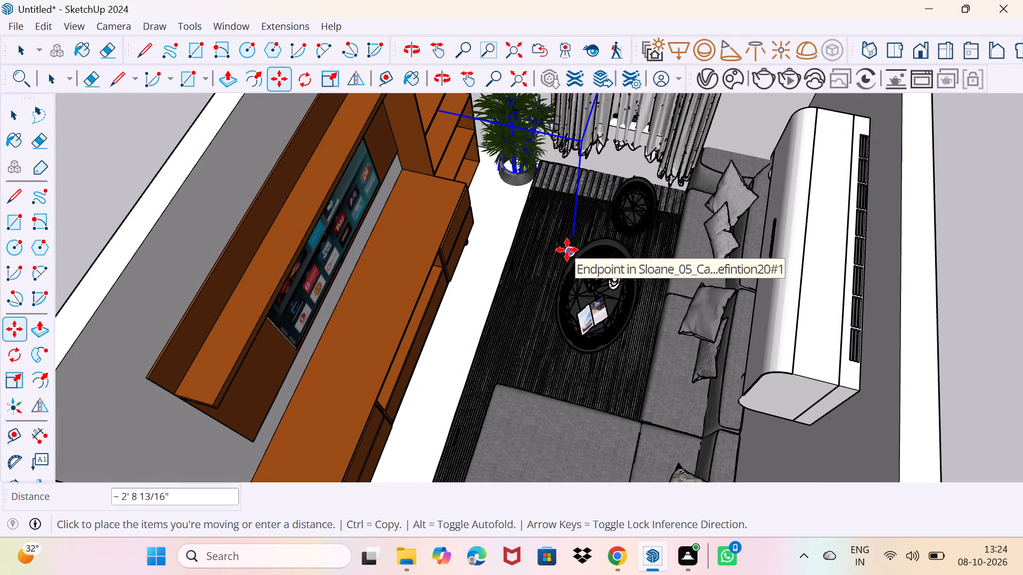
drag(567, 250, 569, 241)
click(569, 241)
key(space)
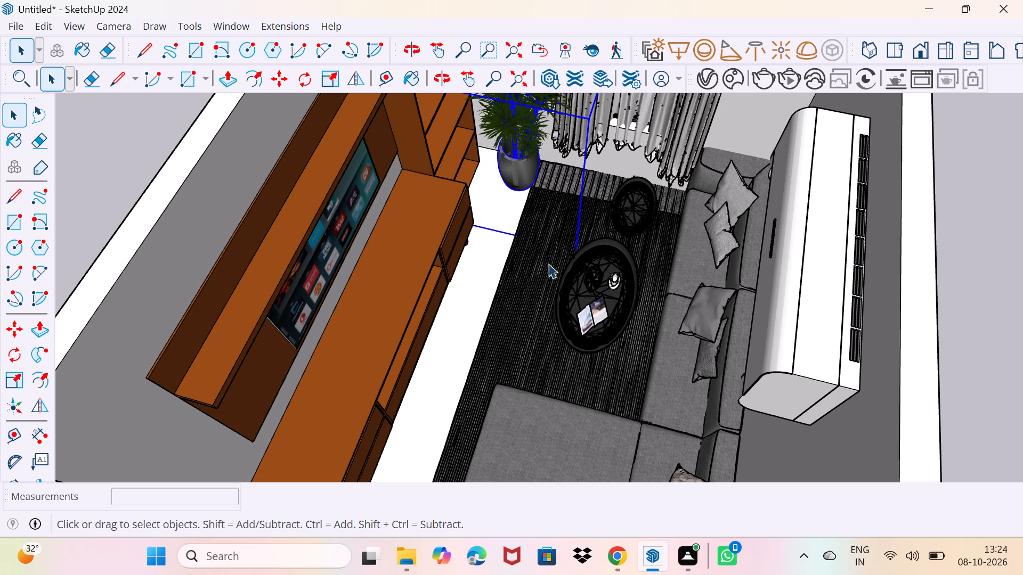
drag(520, 284, 542, 257)
Import the leafy plant model Untitled (1) from Downloads and place it on the ground outside the room, near the human figure.
scroll(515, 278, down, 7)
middle_drag(517, 329, 535, 223)
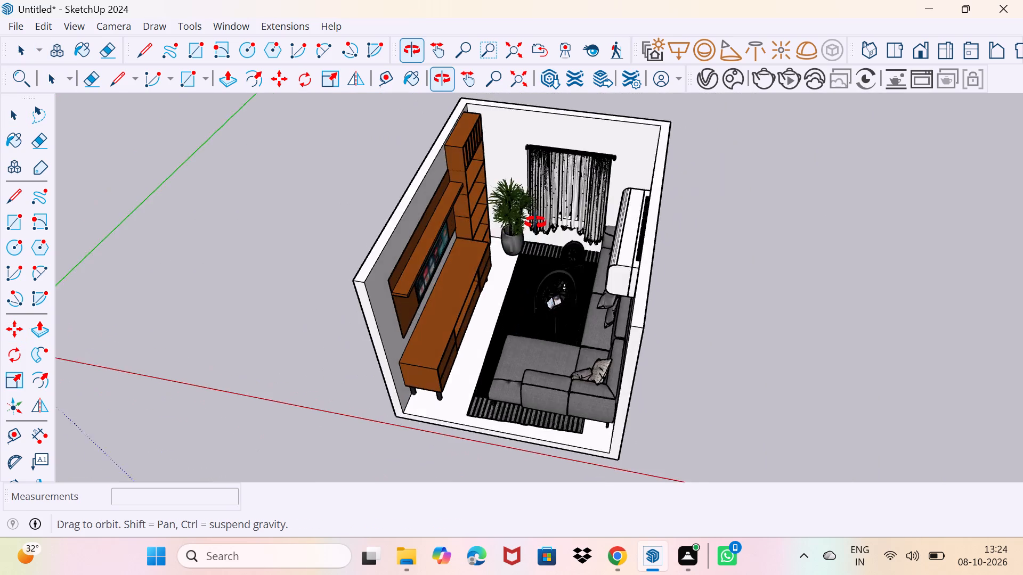
middle_drag(535, 223, 627, 72)
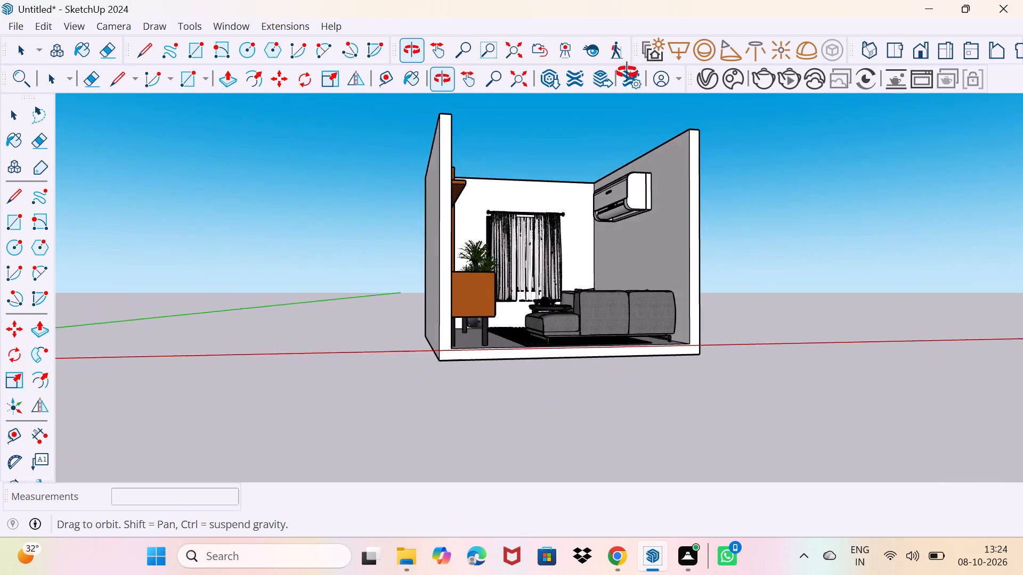
middle_drag(627, 72, 398, 236)
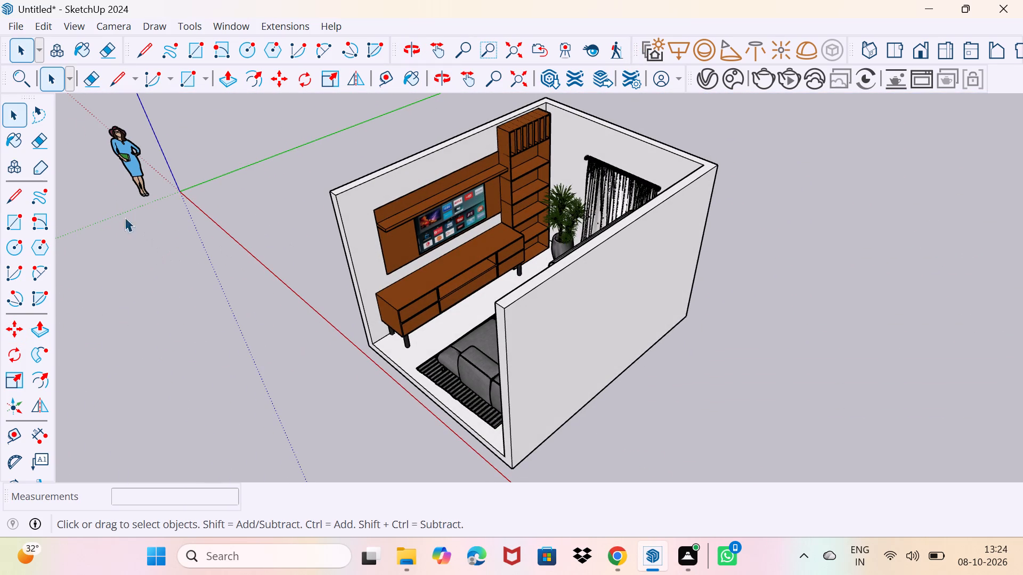
drag(12, 25, 17, 28)
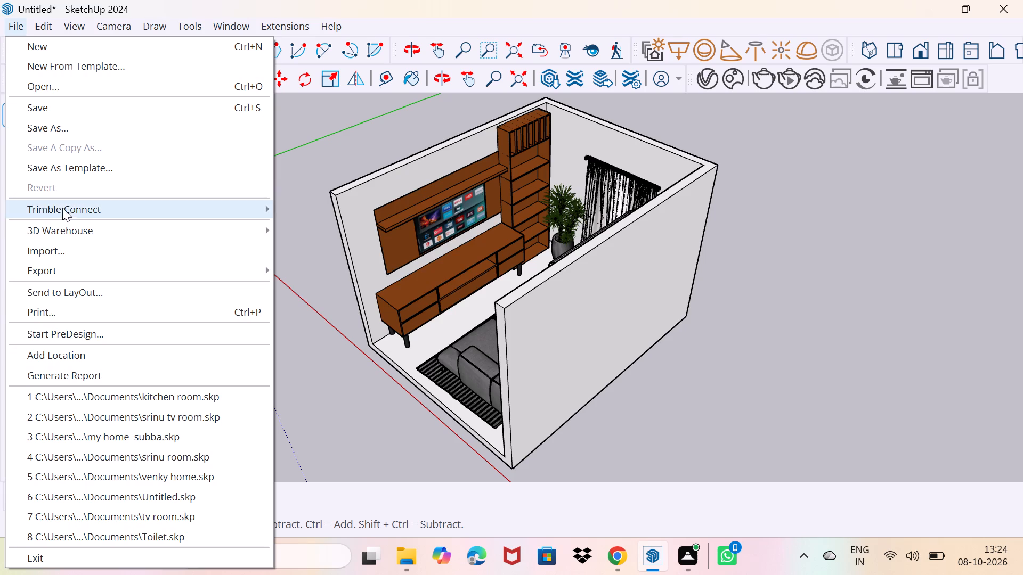
click(53, 256)
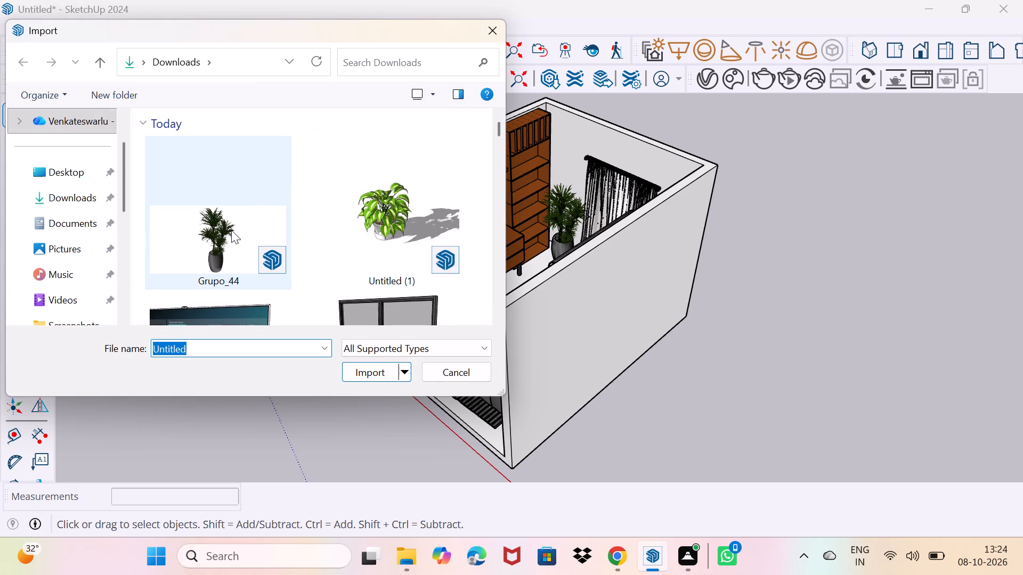
click(376, 208)
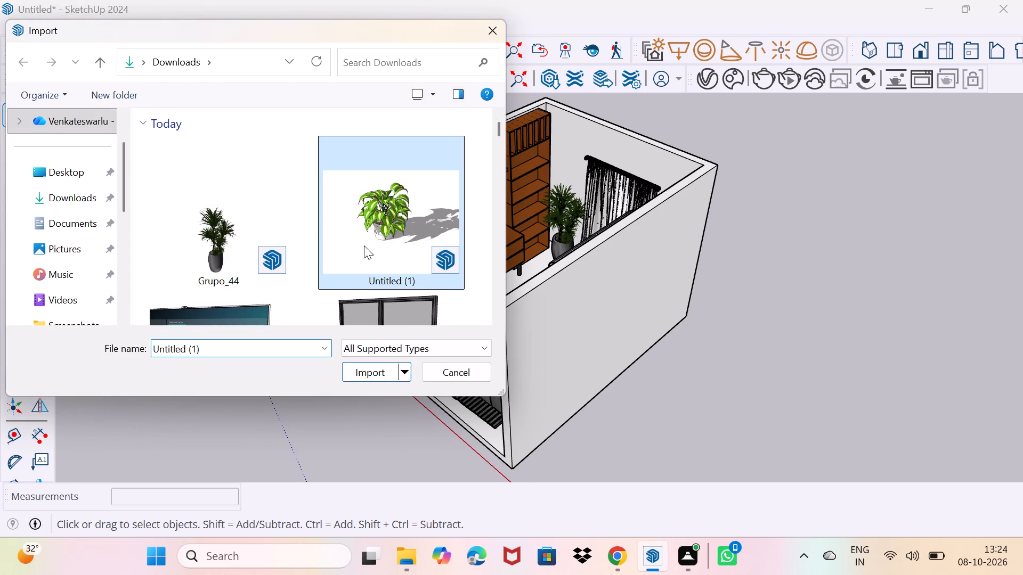
click(371, 367)
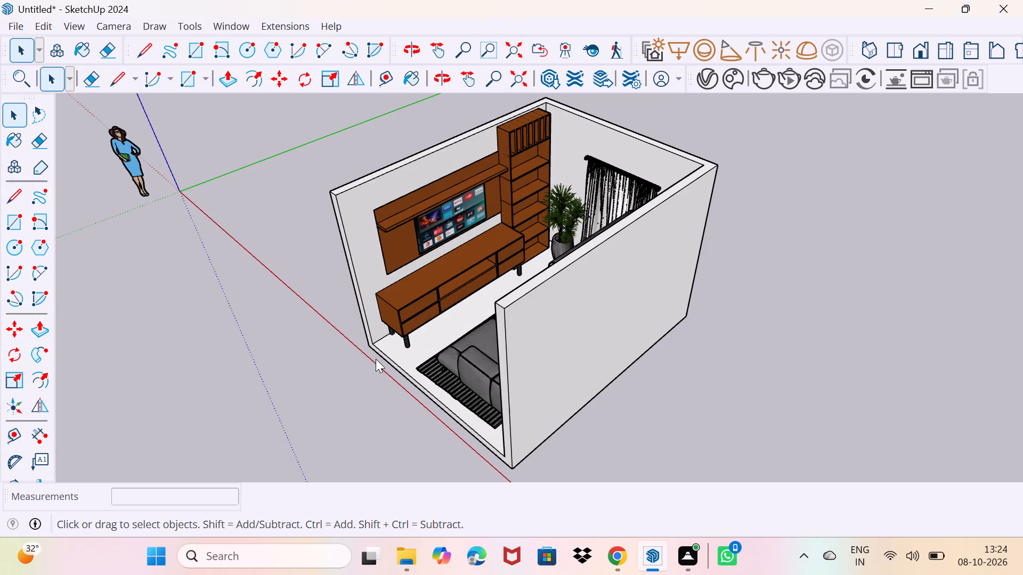
click(648, 314)
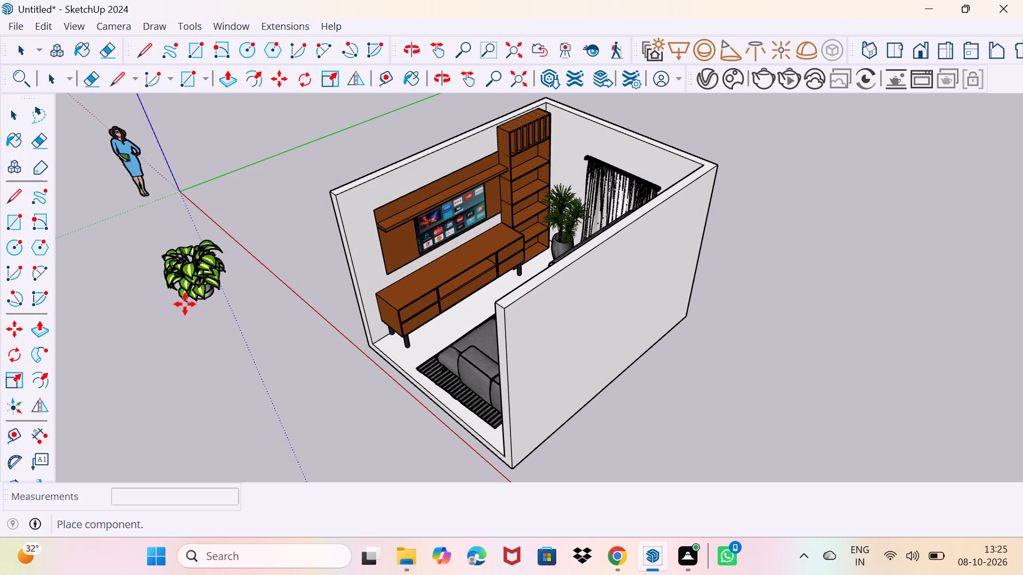
click(188, 324)
middle_drag(181, 324, 148, 261)
key(Escape)
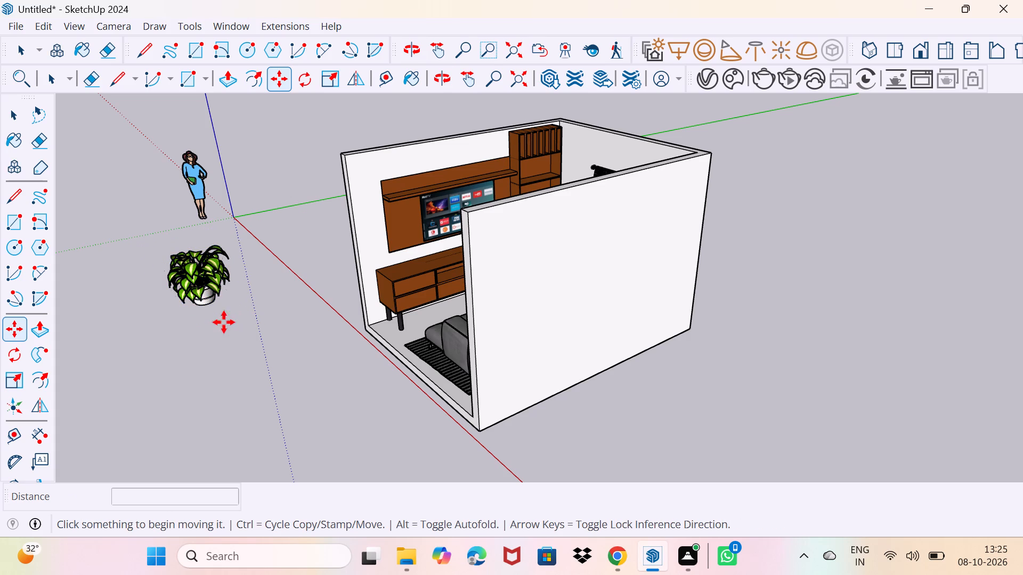
Scale the imported leafy plant down uniformly from a corner to a factor of about 0.49, and shrink it slightly further.
drag(11, 377, 19, 373)
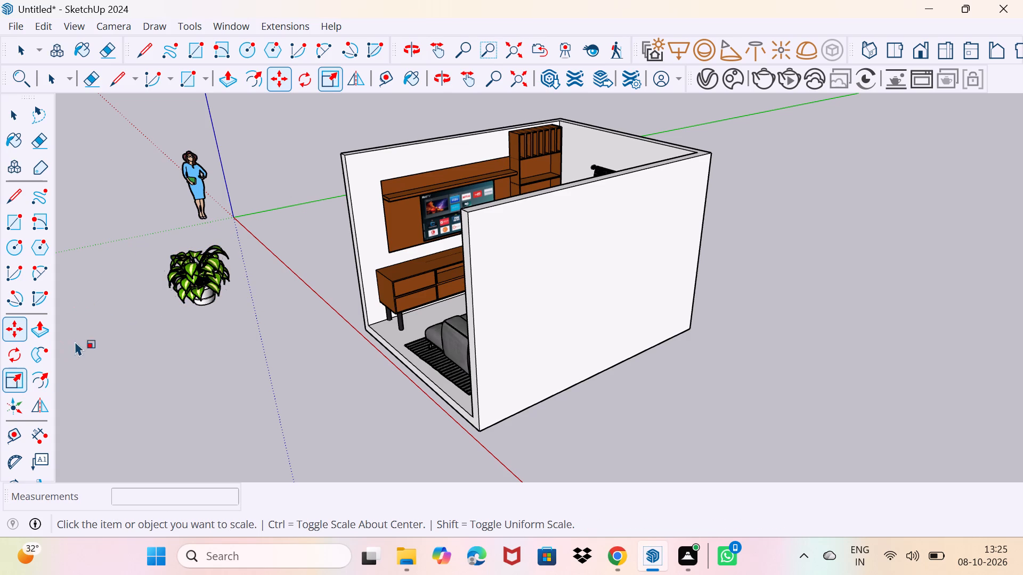
click(190, 280)
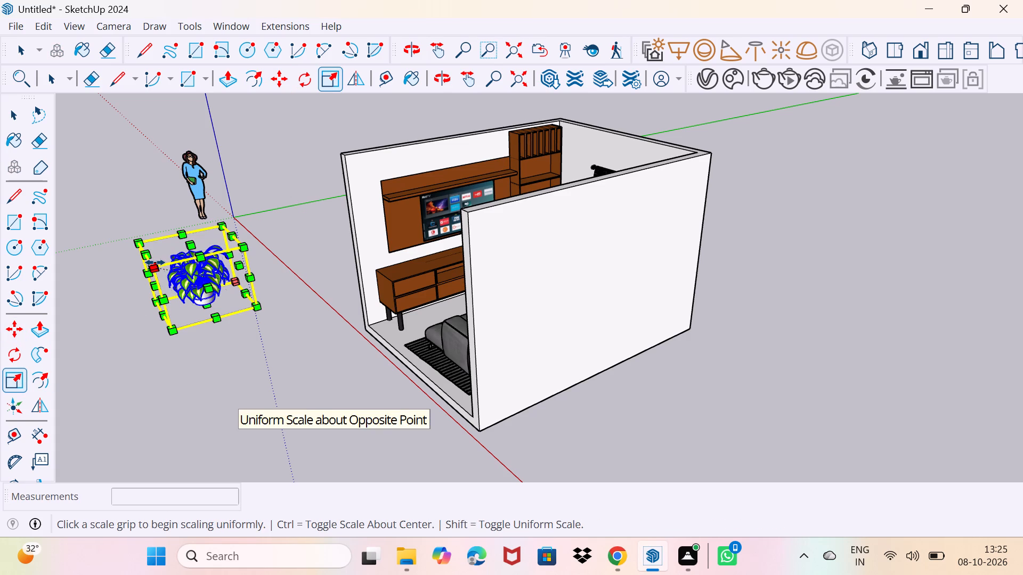
drag(155, 262, 197, 289)
scroll(216, 299, up, 1)
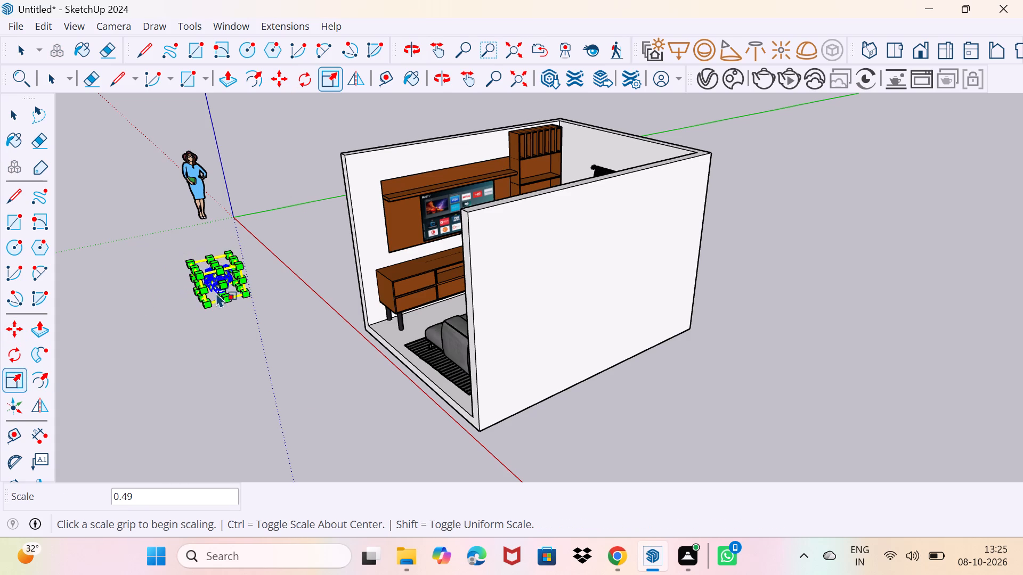
scroll(216, 293, up, 9)
drag(173, 247, 182, 250)
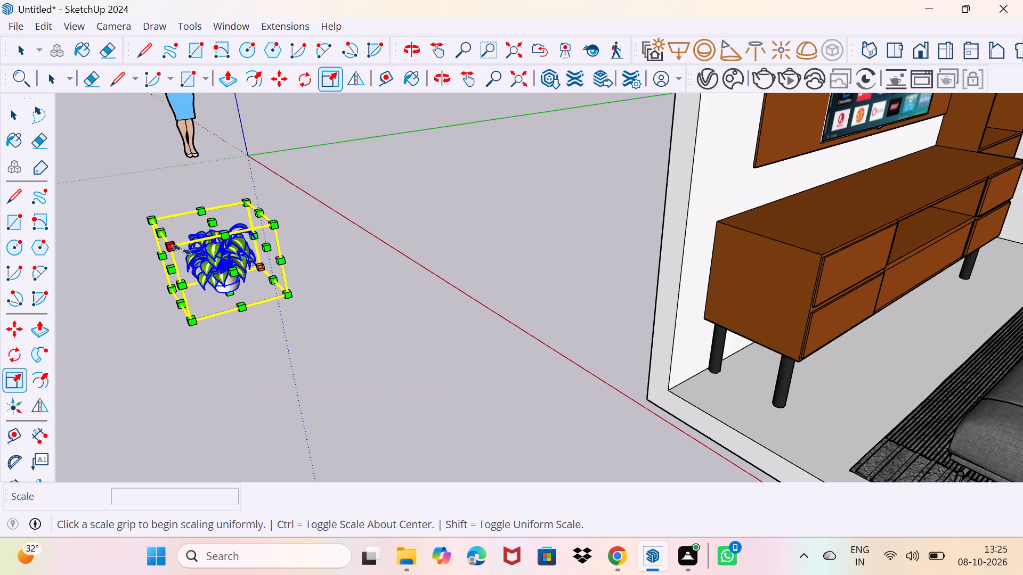
drag(182, 250, 184, 251)
key(space)
Move the small leafy plant about 15' 6" into the room, to the near end of the shelf above the TV.
text(m)
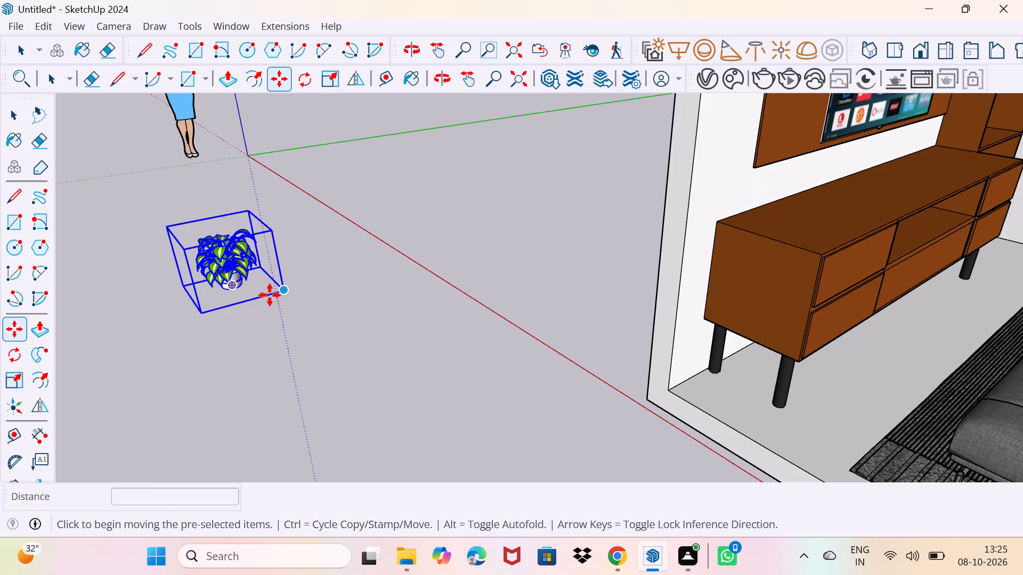
click(279, 292)
middle_drag(866, 184, 866, 187)
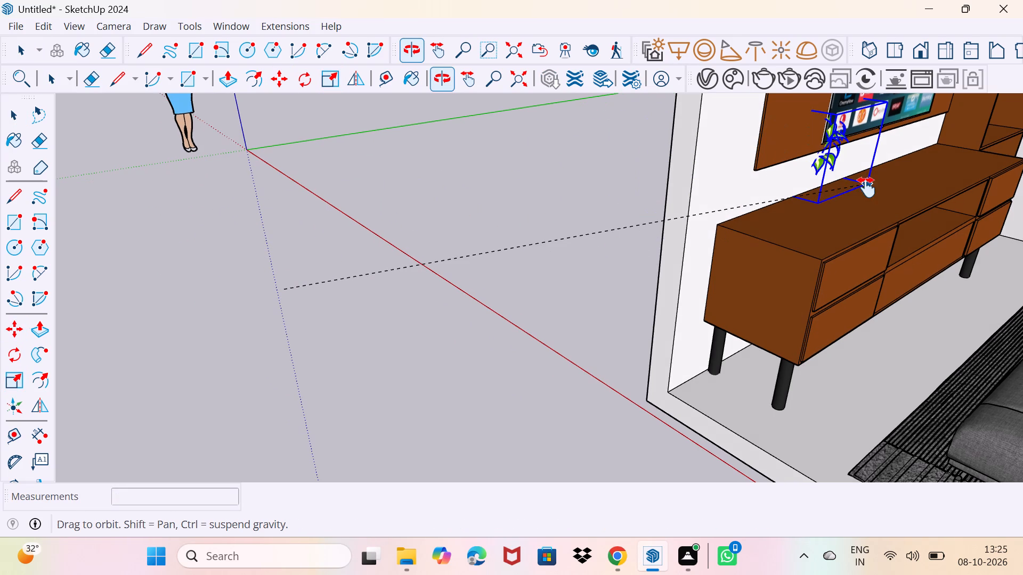
middle_drag(866, 187, 672, 508)
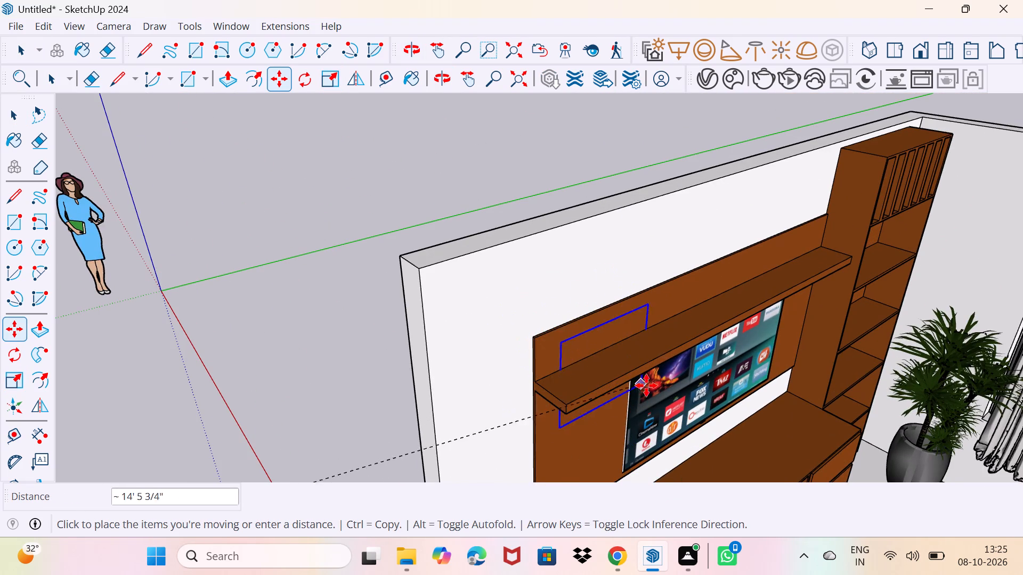
middle_drag(658, 354, 654, 374)
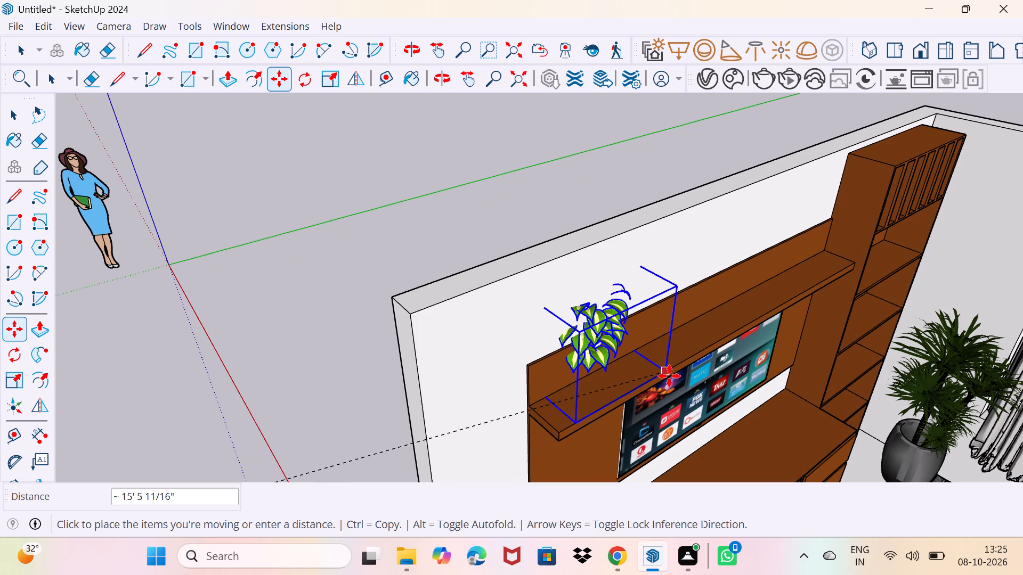
click(669, 376)
middle_drag(611, 408, 721, 356)
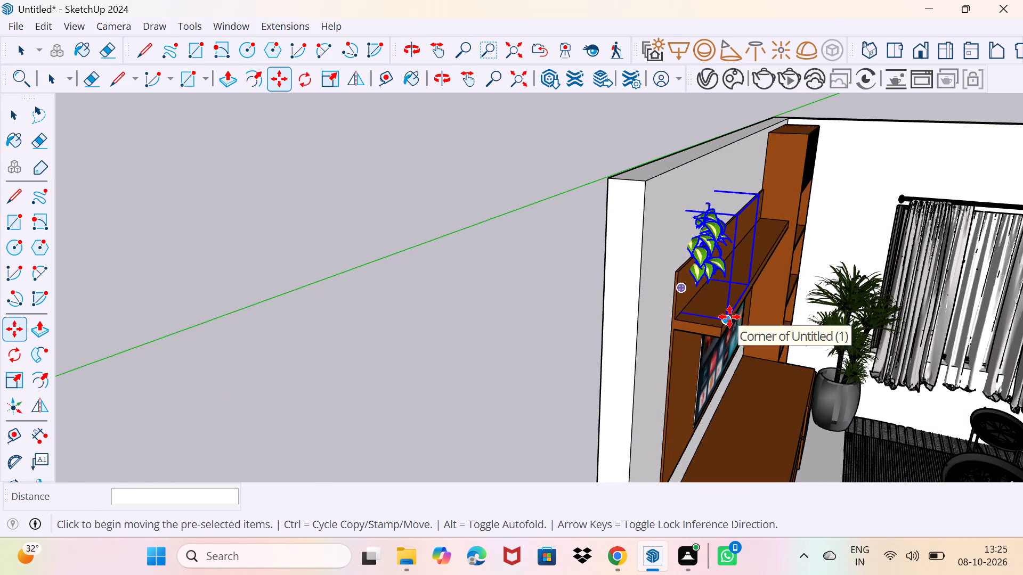
Move the small leafy plant out from the wall so that it stands on the shelf above the TV.
click(729, 317)
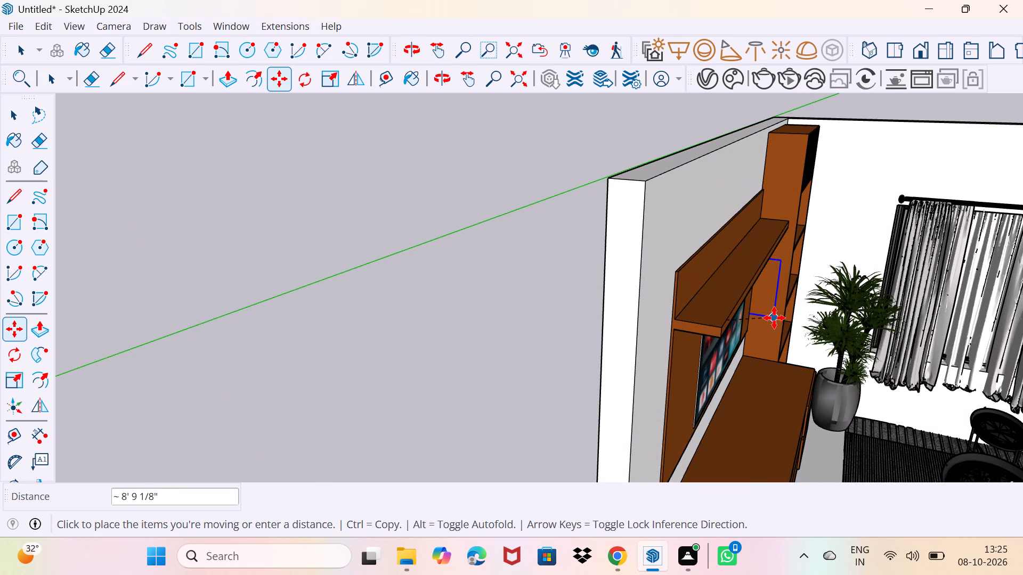
click(772, 321)
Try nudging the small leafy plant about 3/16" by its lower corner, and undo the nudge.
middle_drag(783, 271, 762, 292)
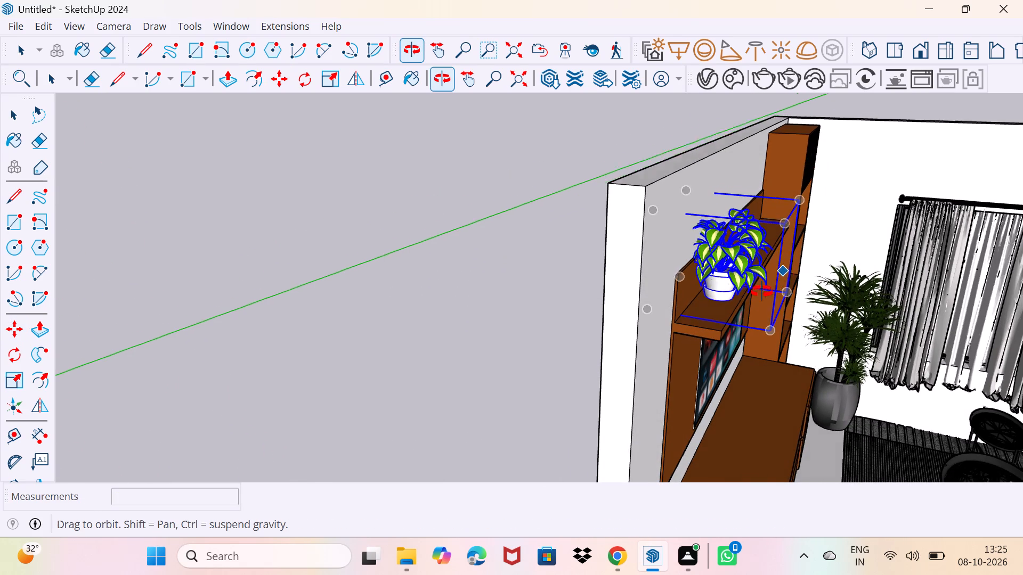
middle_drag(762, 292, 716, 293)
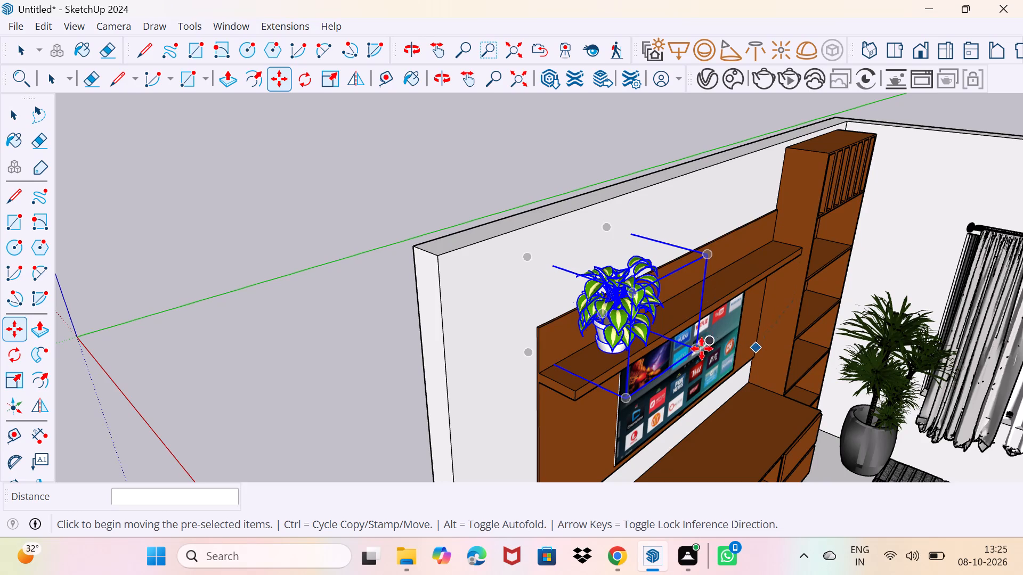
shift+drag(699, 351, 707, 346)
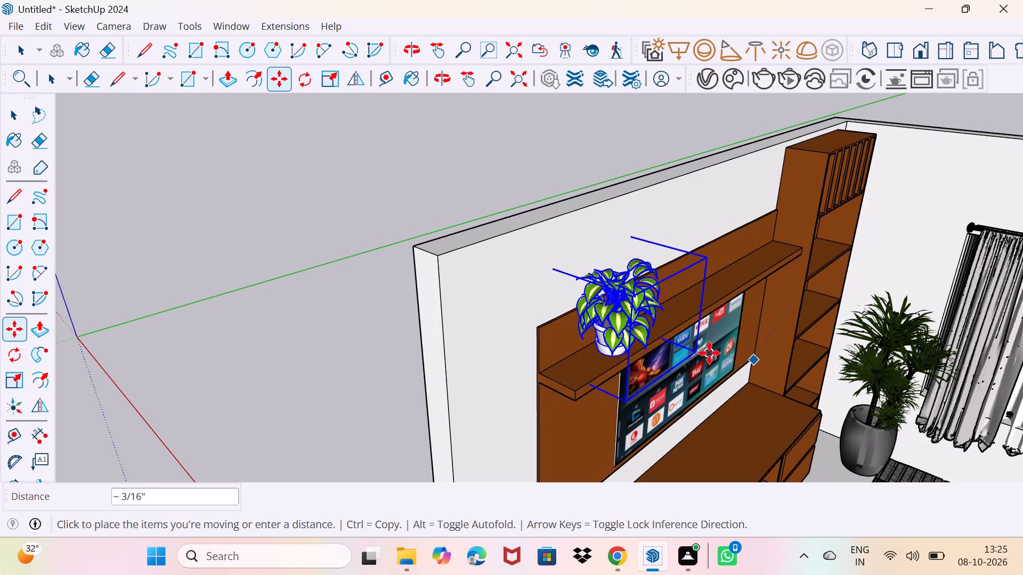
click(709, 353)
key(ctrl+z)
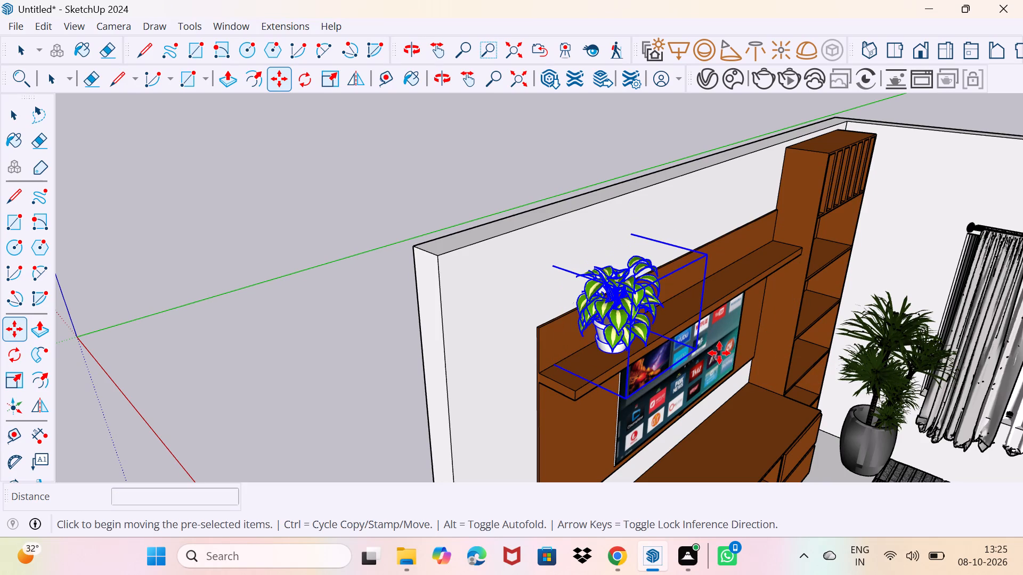
Copy the small leafy plant about 2' 2" along the shelf above the TV, and nudge the copy about 1 13/16" toward the wall.
click(701, 354)
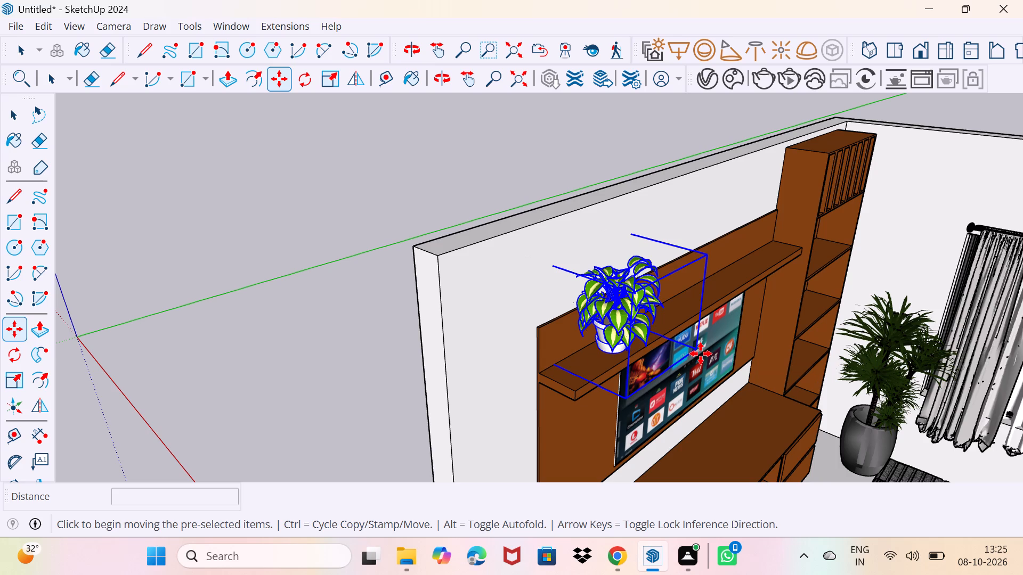
ctrl+drag(701, 354, 728, 326)
drag(699, 352, 718, 328)
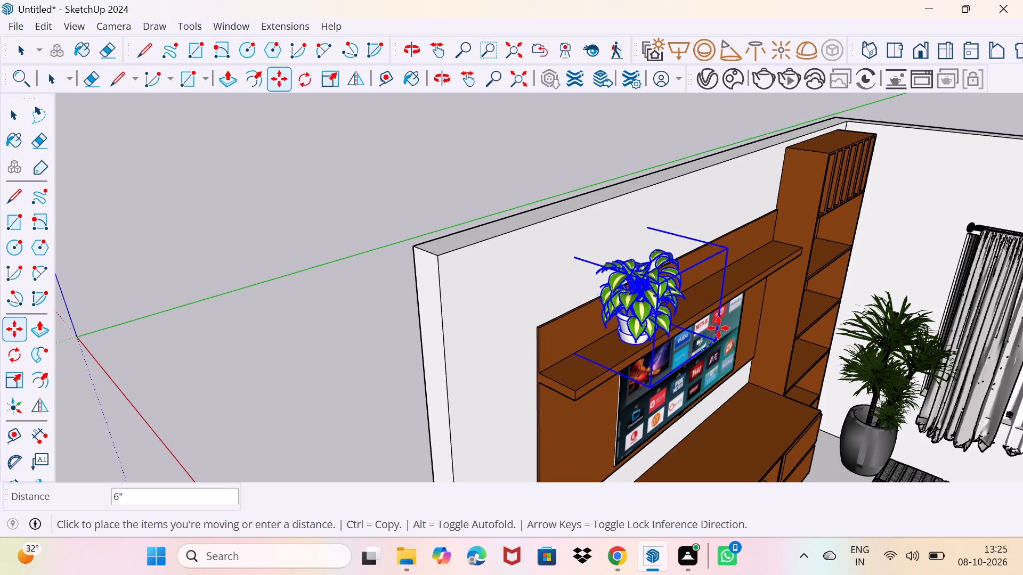
drag(718, 328, 733, 318)
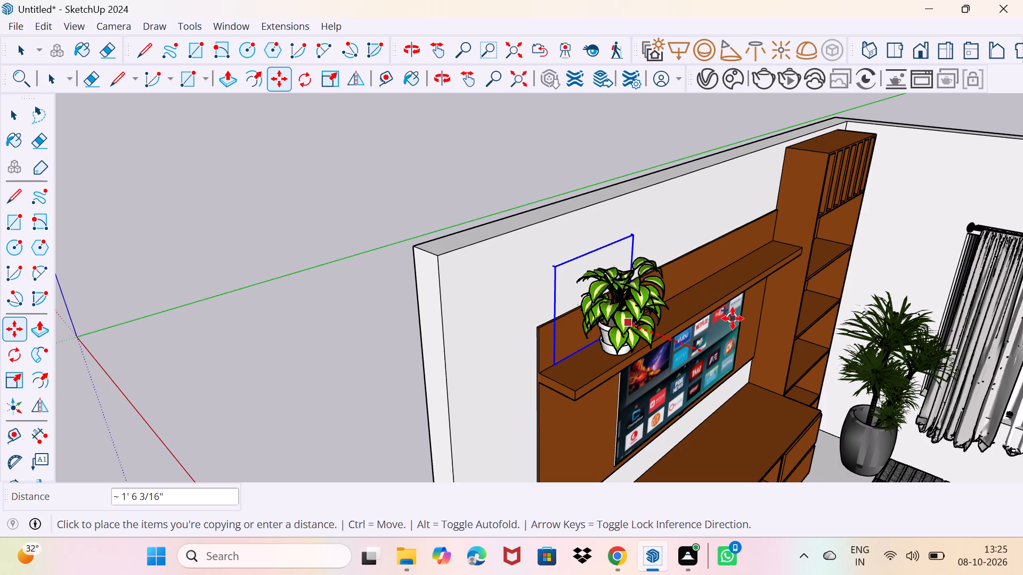
drag(733, 318, 733, 300)
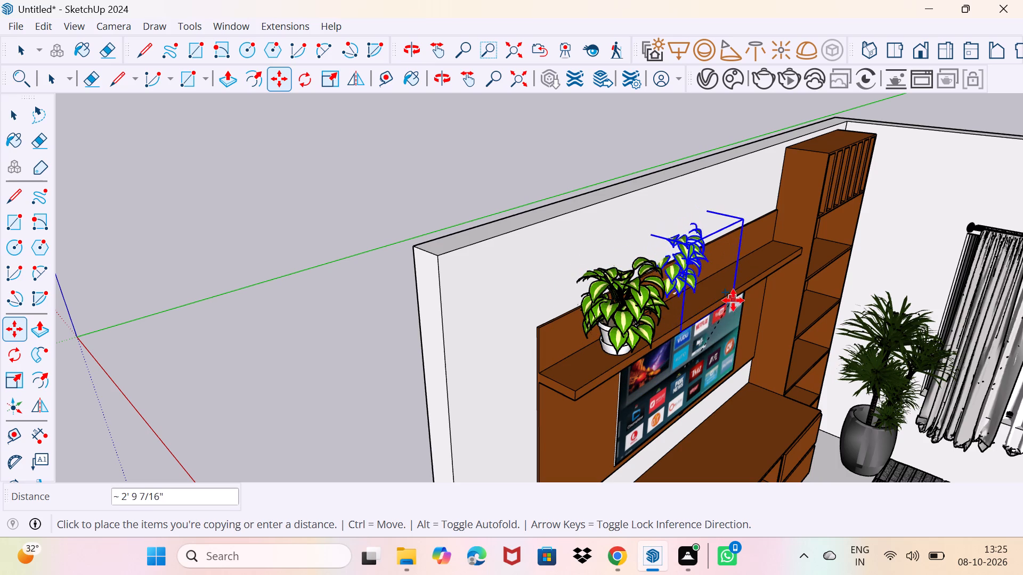
drag(733, 300, 753, 302)
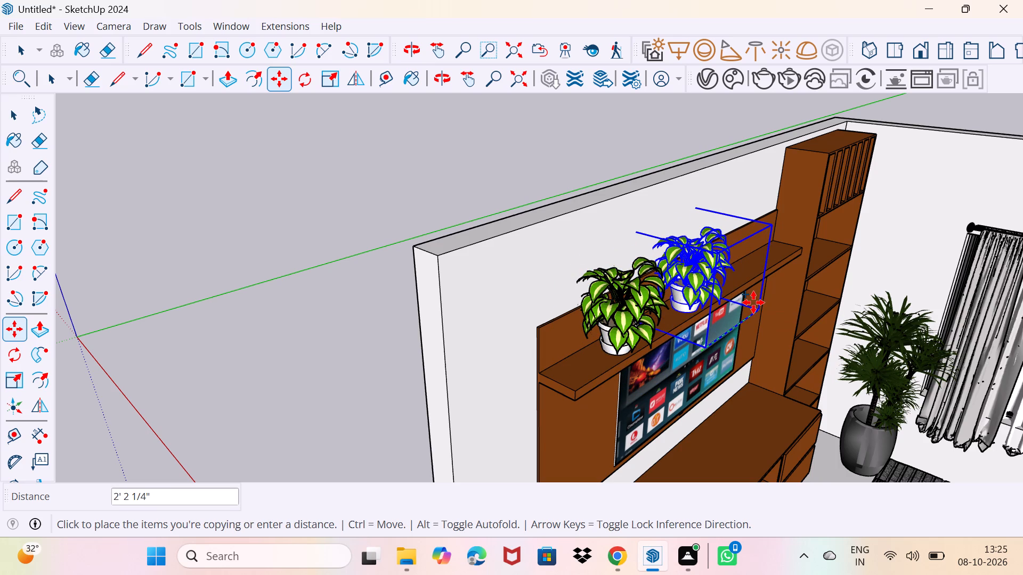
click(753, 302)
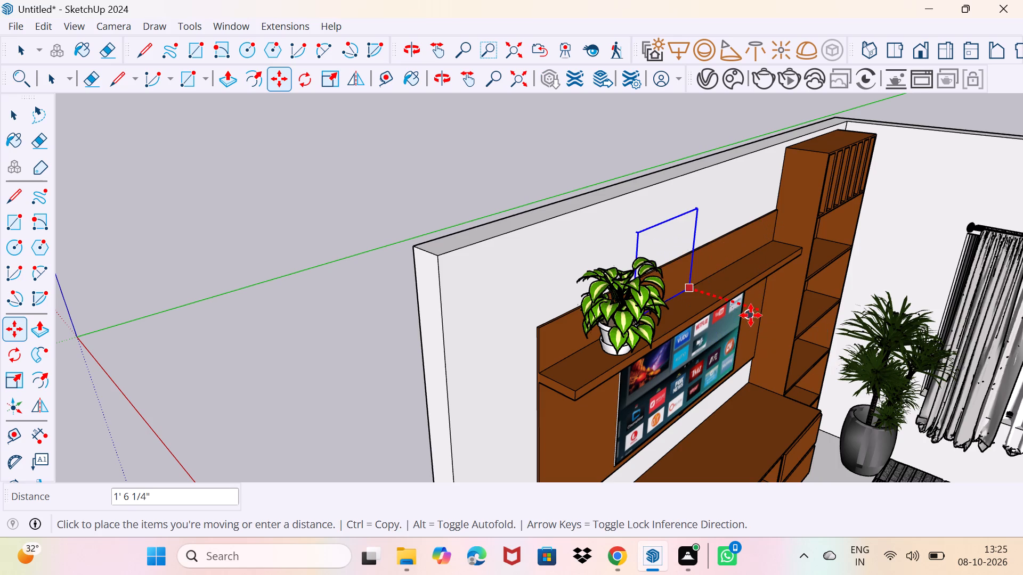
drag(752, 305, 765, 292)
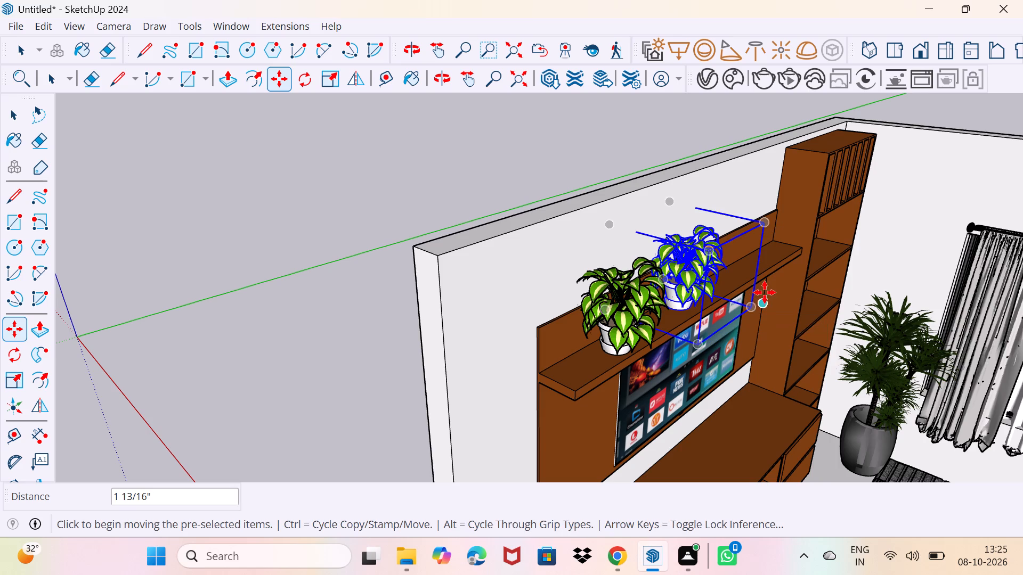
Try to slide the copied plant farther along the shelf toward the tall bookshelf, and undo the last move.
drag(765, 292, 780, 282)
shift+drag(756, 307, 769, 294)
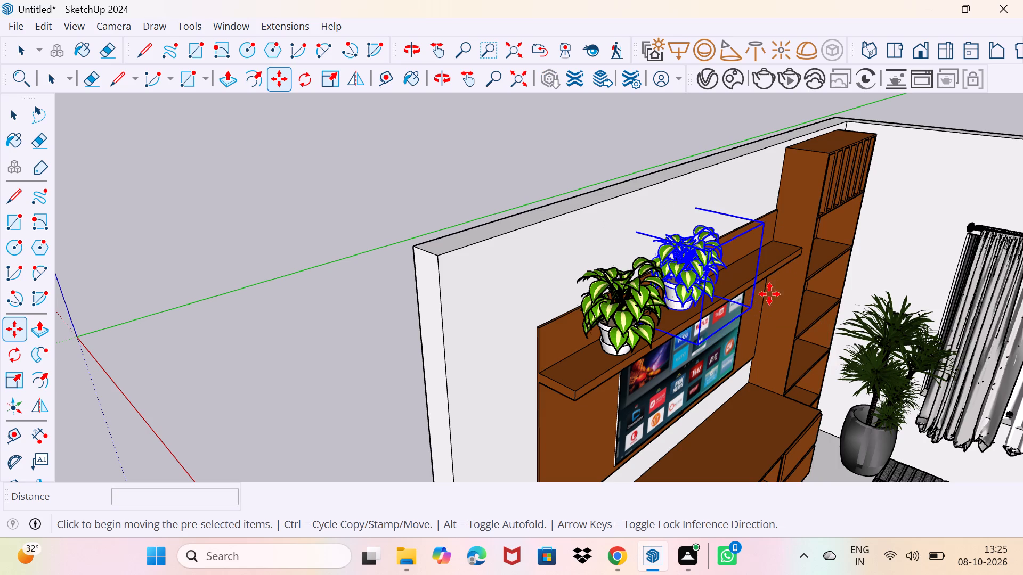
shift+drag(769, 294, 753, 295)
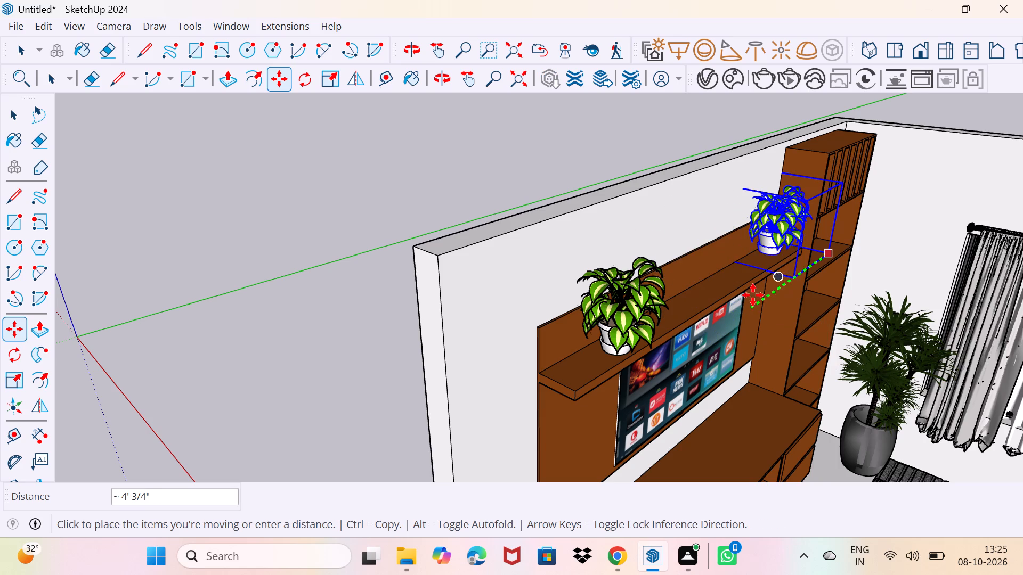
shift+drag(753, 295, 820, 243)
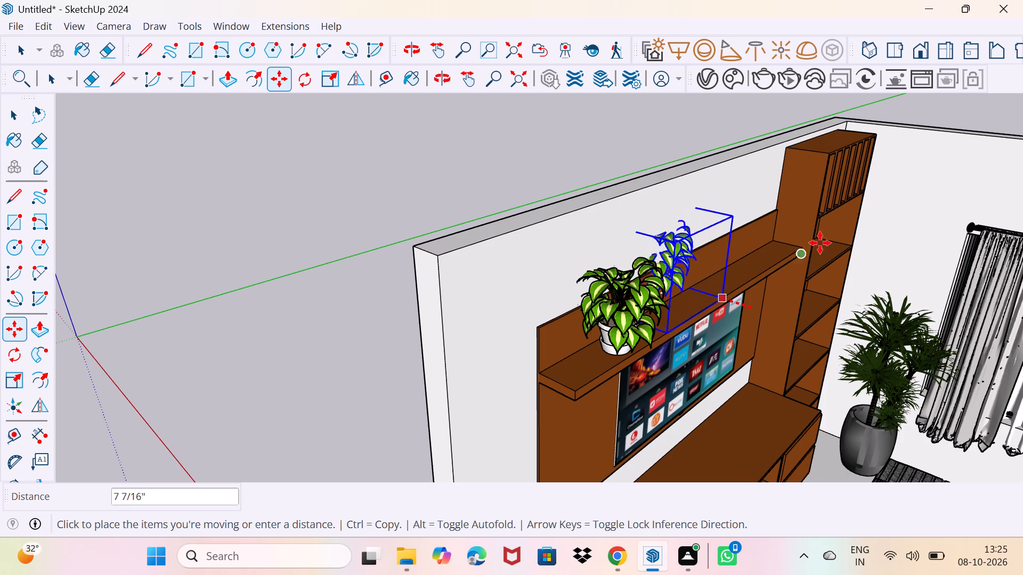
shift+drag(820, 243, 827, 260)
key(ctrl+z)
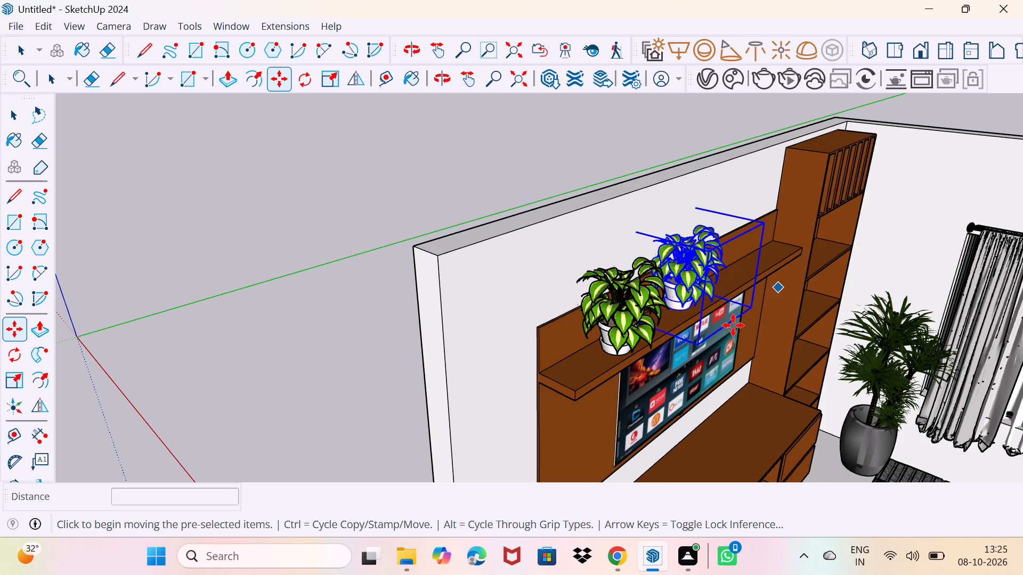
Examine the placement of the two leafy plants on the shelf above the TV, close up and from across the room.
scroll(732, 314, up, 2)
middle_drag(776, 274, 687, 298)
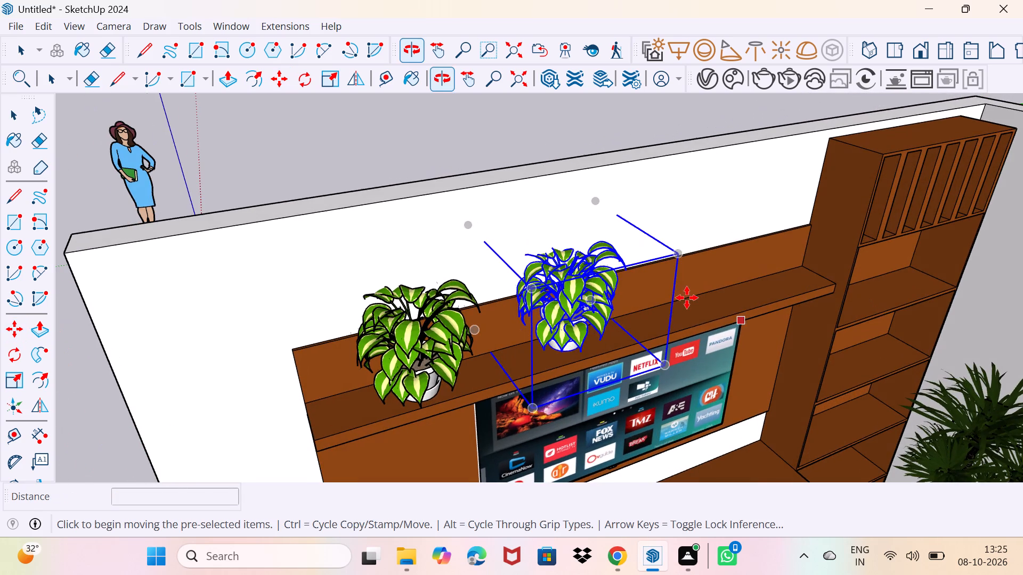
key(space)
drag(372, 354, 380, 348)
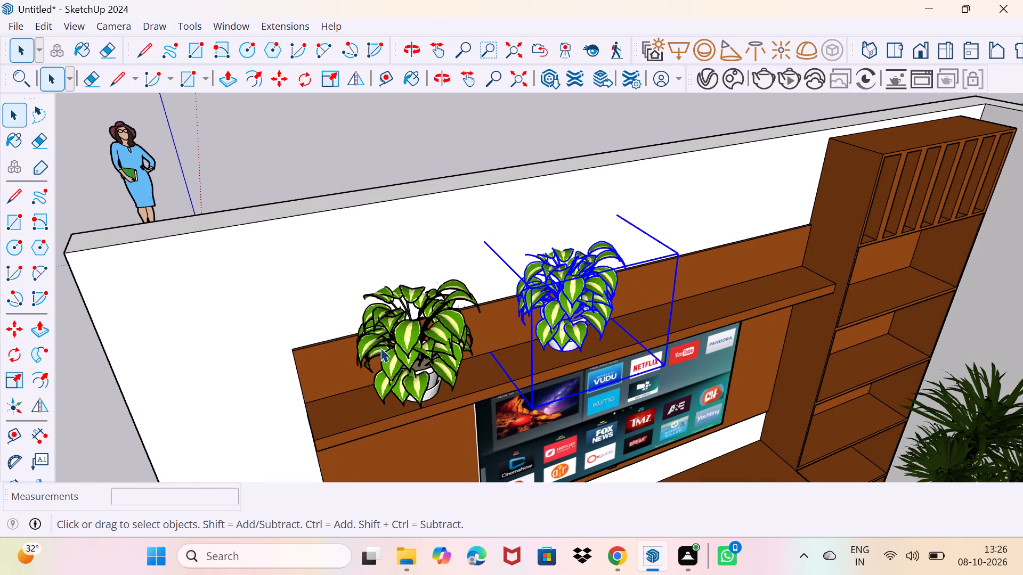
drag(380, 348, 390, 341)
scroll(392, 345, down, 6)
middle_drag(391, 360, 476, 297)
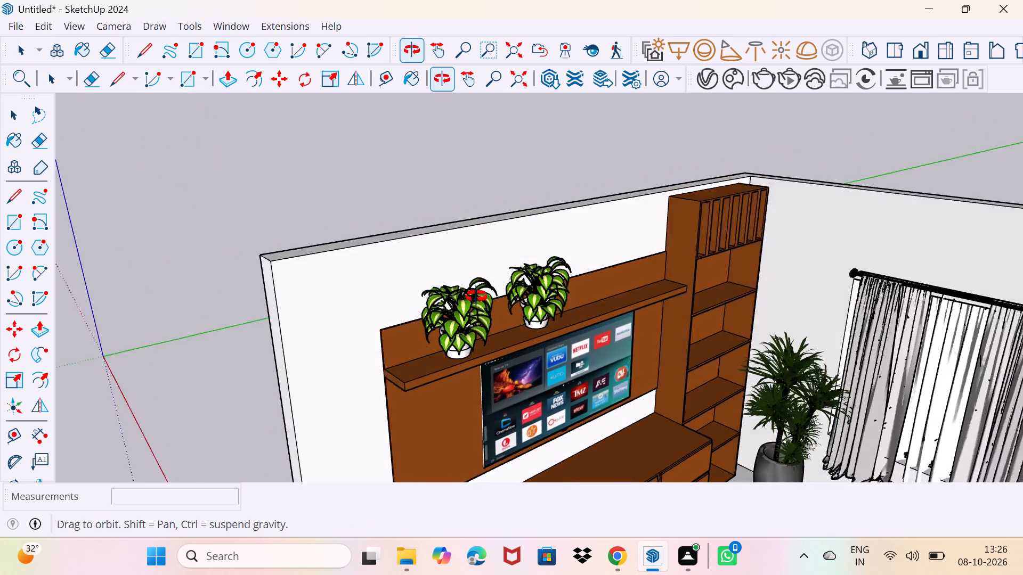
middle_drag(476, 297, 528, 257)
scroll(525, 256, down, 6)
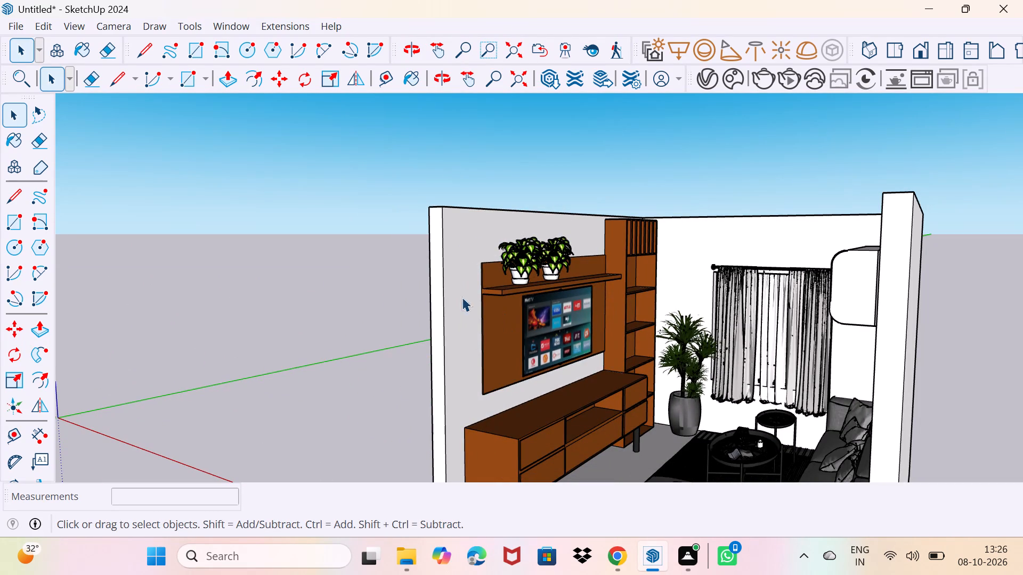
scroll(521, 238, up, 9)
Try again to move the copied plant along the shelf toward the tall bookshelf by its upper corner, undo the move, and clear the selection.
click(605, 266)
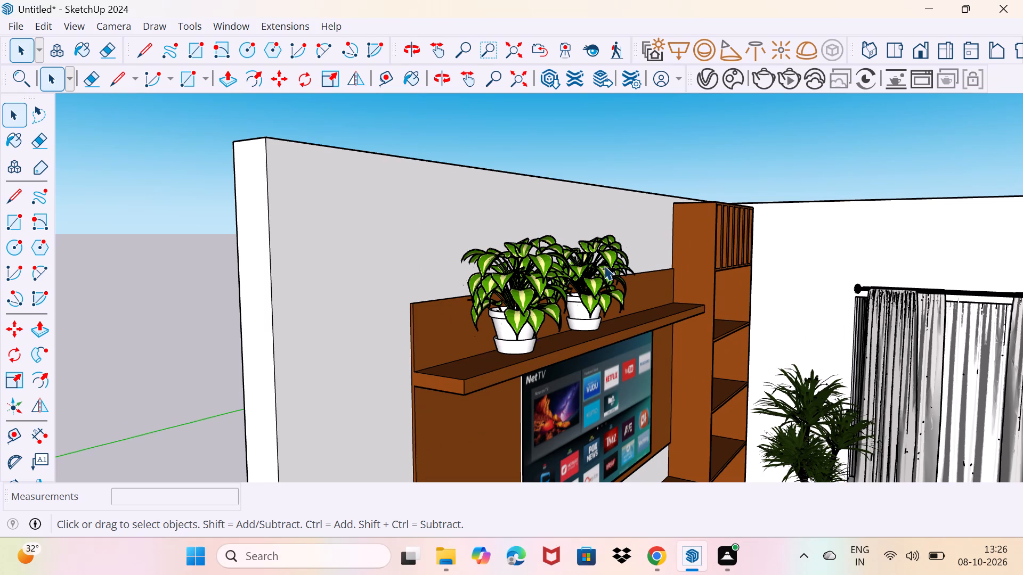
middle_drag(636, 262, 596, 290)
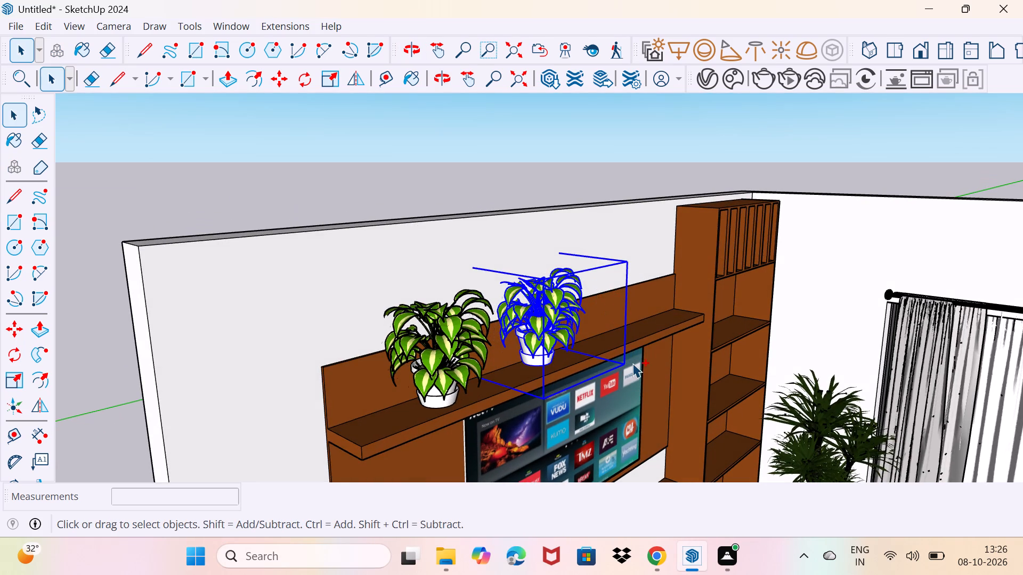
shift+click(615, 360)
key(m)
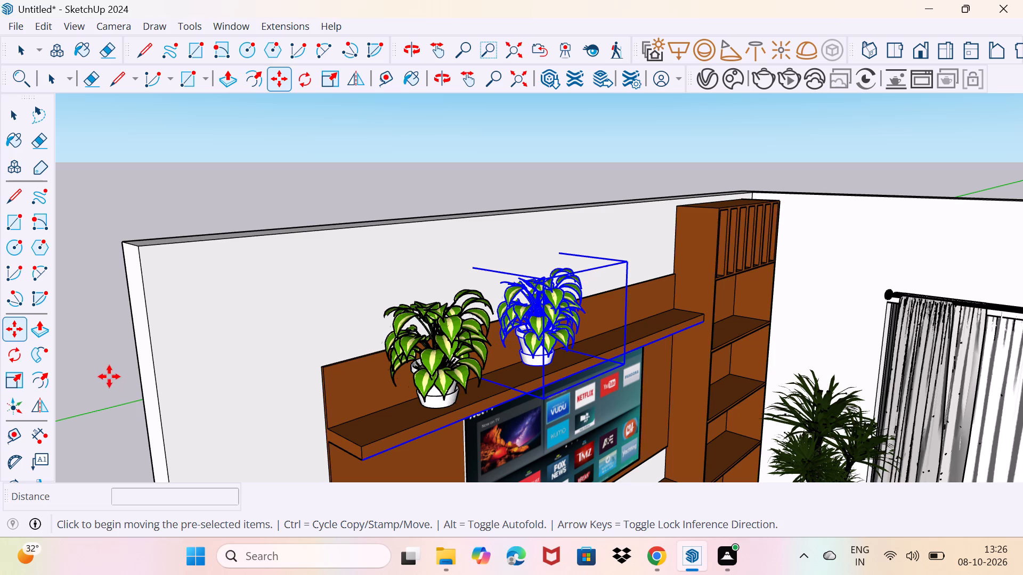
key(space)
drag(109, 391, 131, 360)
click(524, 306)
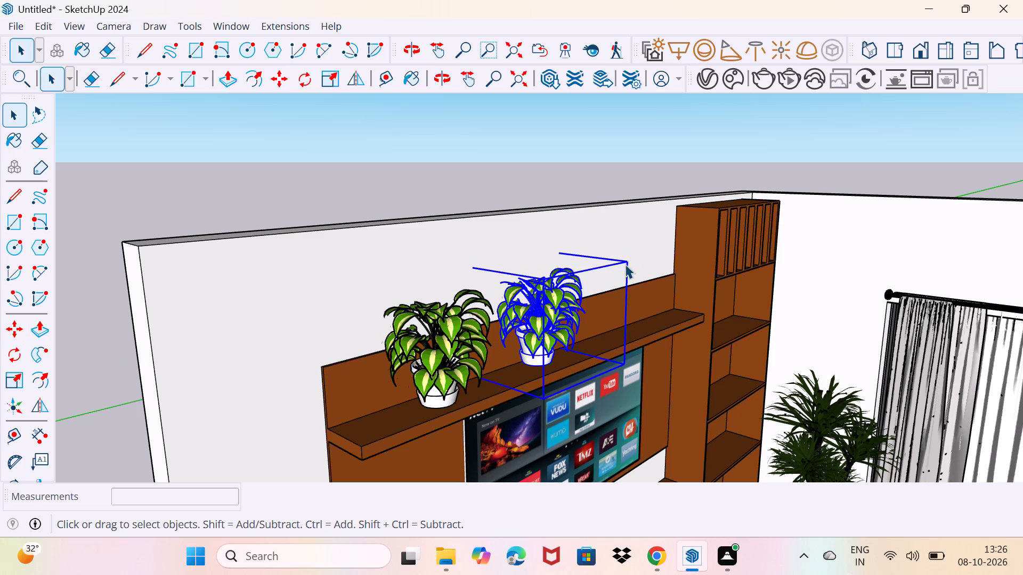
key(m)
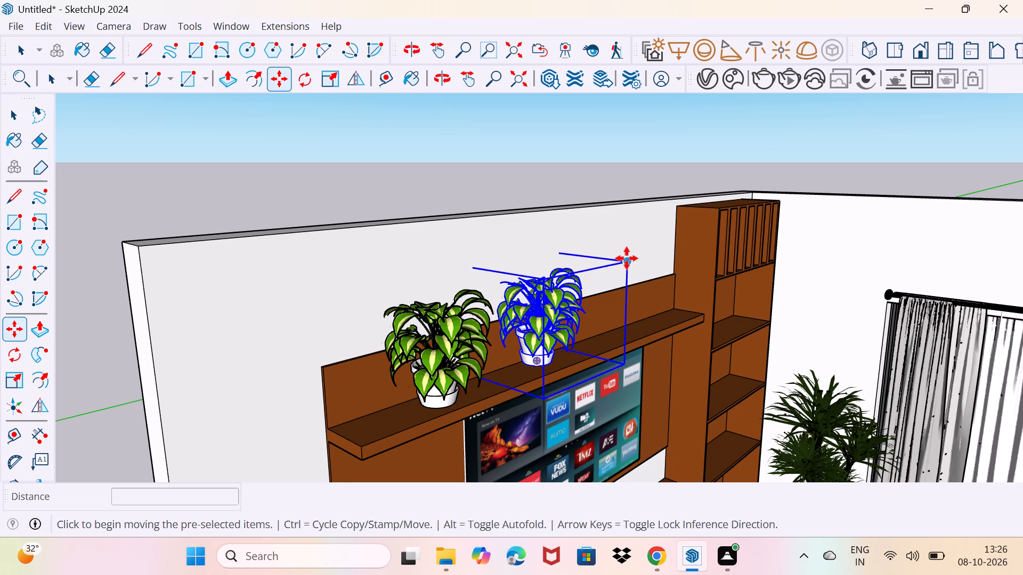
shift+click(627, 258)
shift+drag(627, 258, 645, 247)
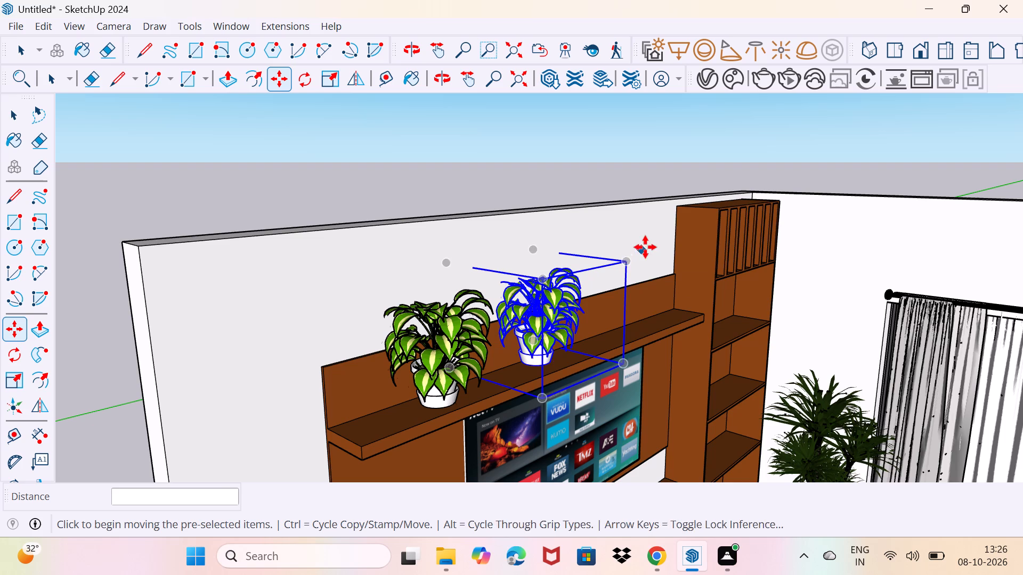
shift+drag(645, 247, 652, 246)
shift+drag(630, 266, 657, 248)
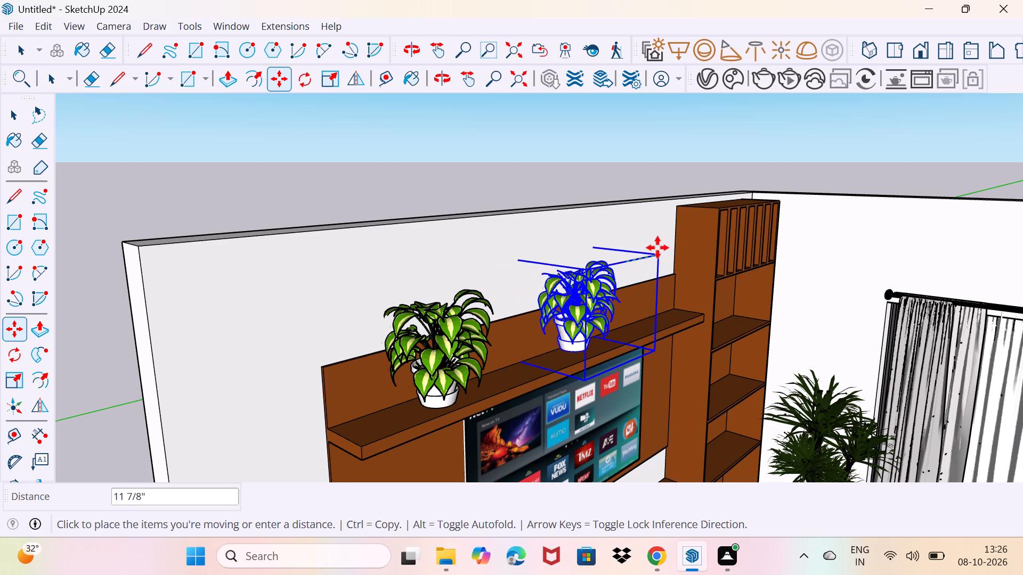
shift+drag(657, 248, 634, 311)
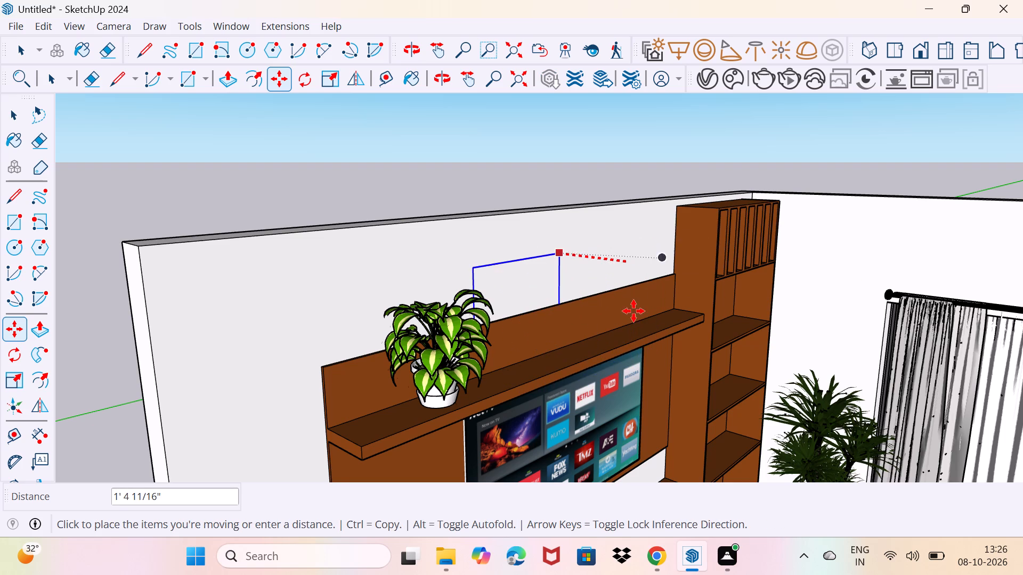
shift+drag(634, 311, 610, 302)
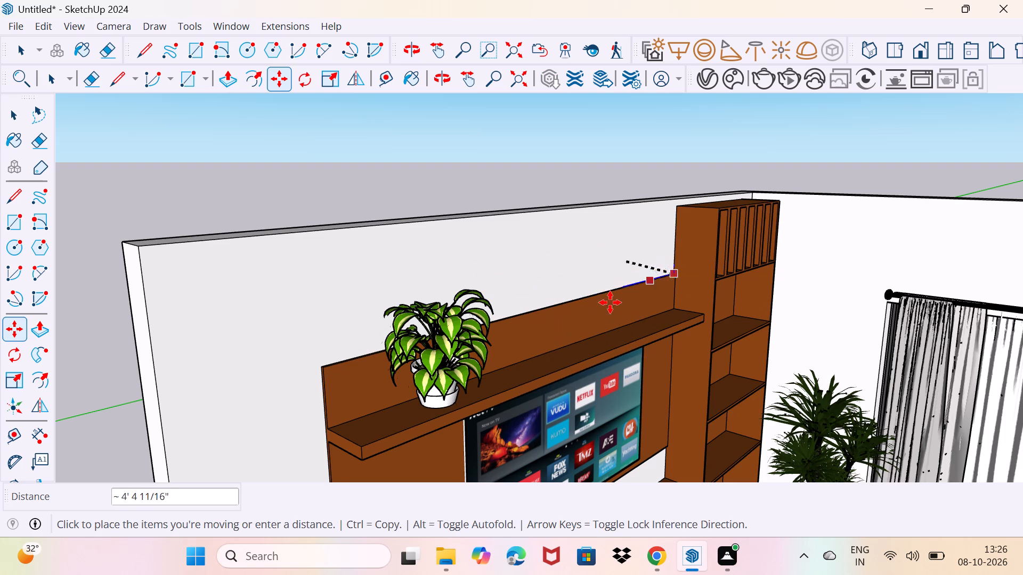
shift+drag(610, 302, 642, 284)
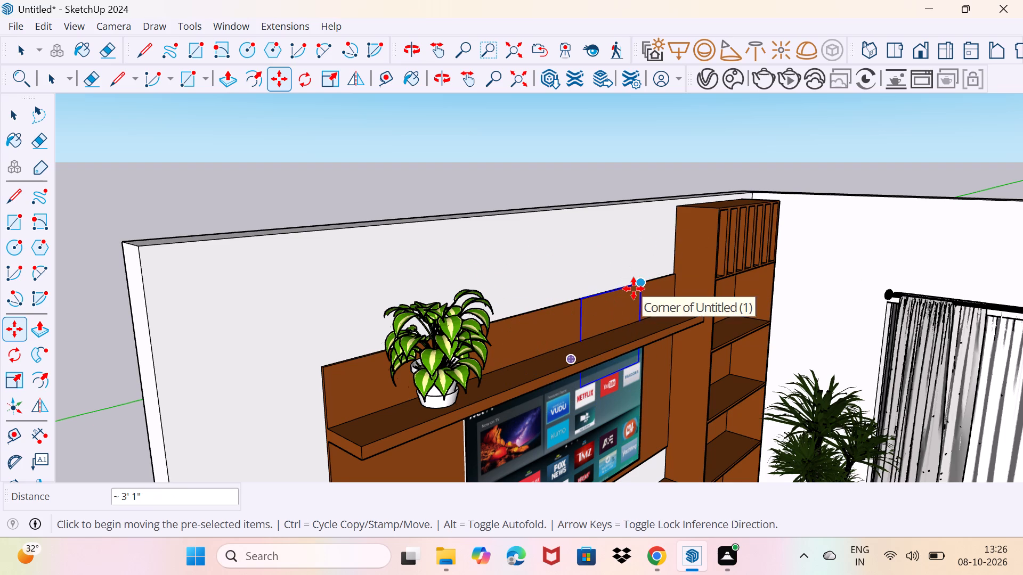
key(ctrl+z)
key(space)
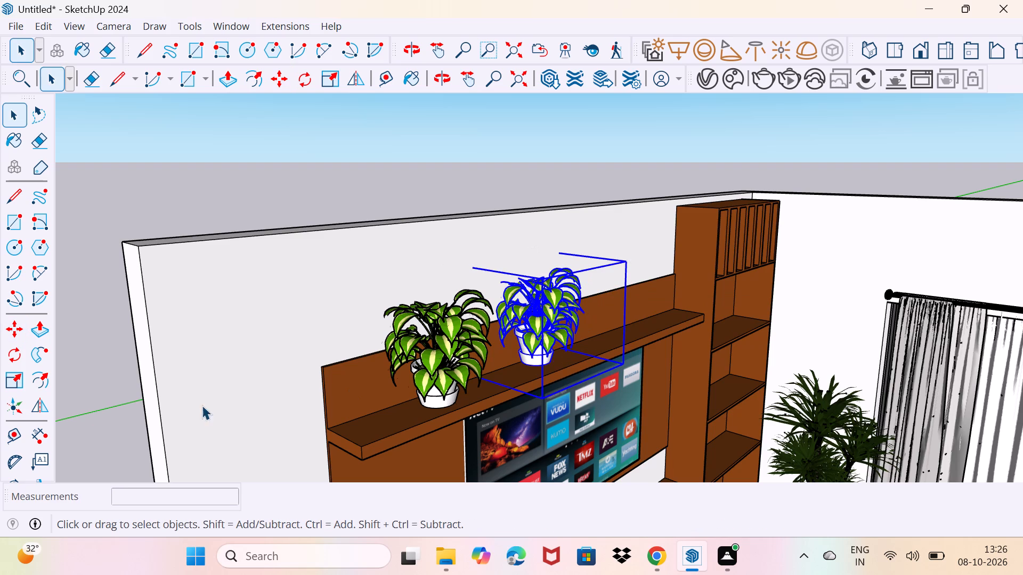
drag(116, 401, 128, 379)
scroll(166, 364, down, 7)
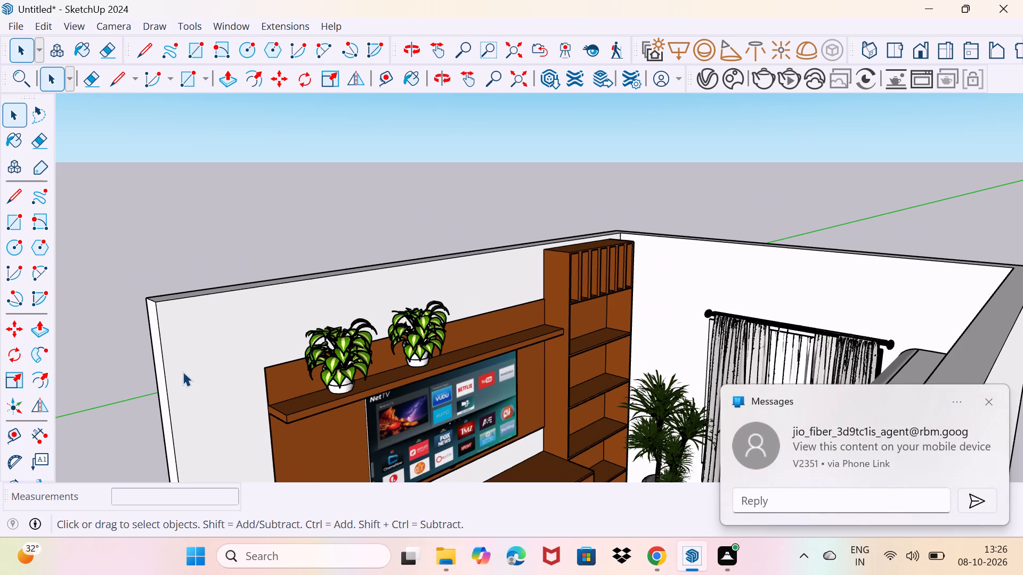
Import the leafy plant model Untitled (1) from Downloads and place it on the ground outside the room's open end.
click(990, 402)
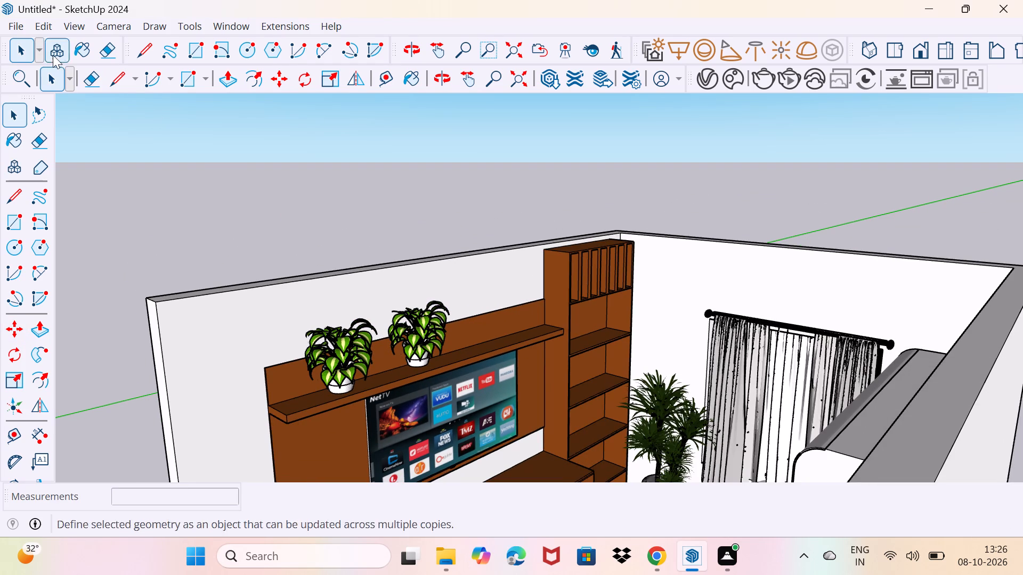
click(19, 31)
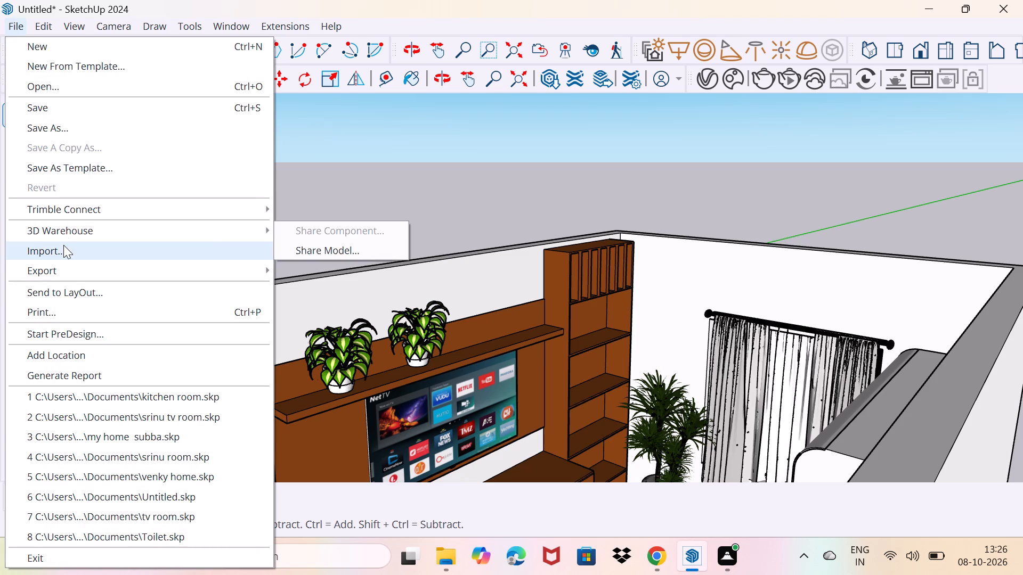
click(63, 245)
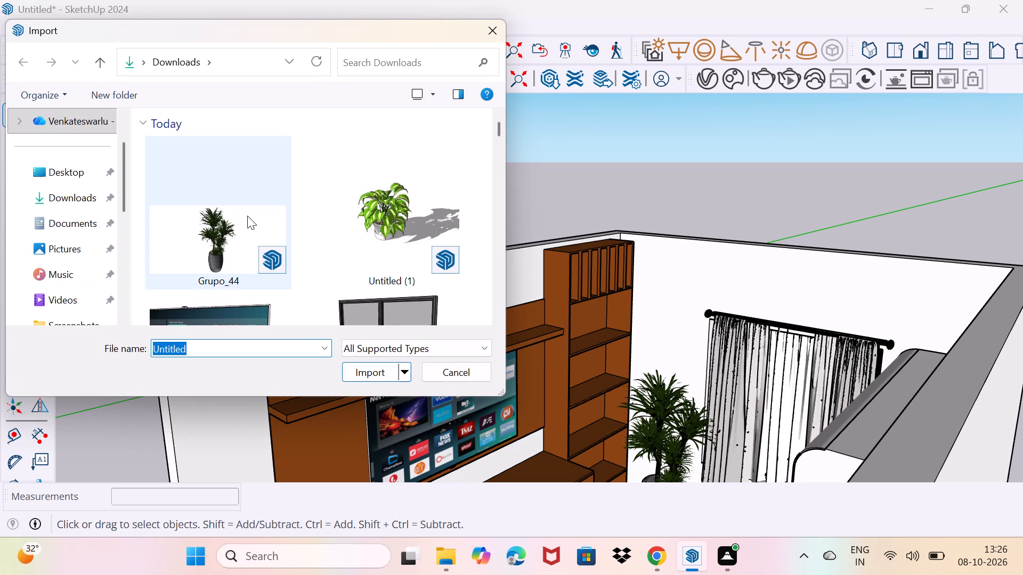
click(385, 215)
click(370, 375)
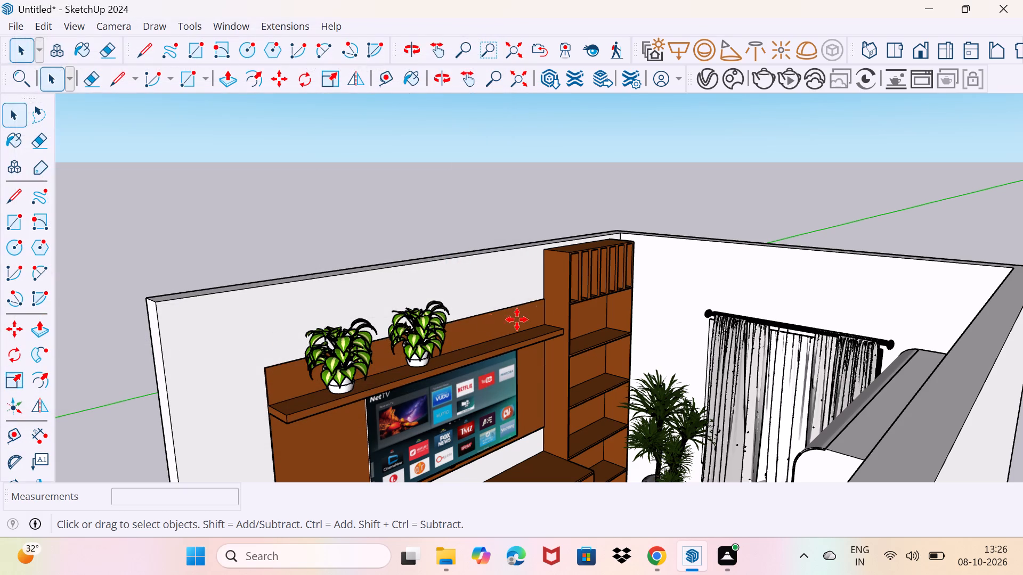
scroll(190, 264, down, 8)
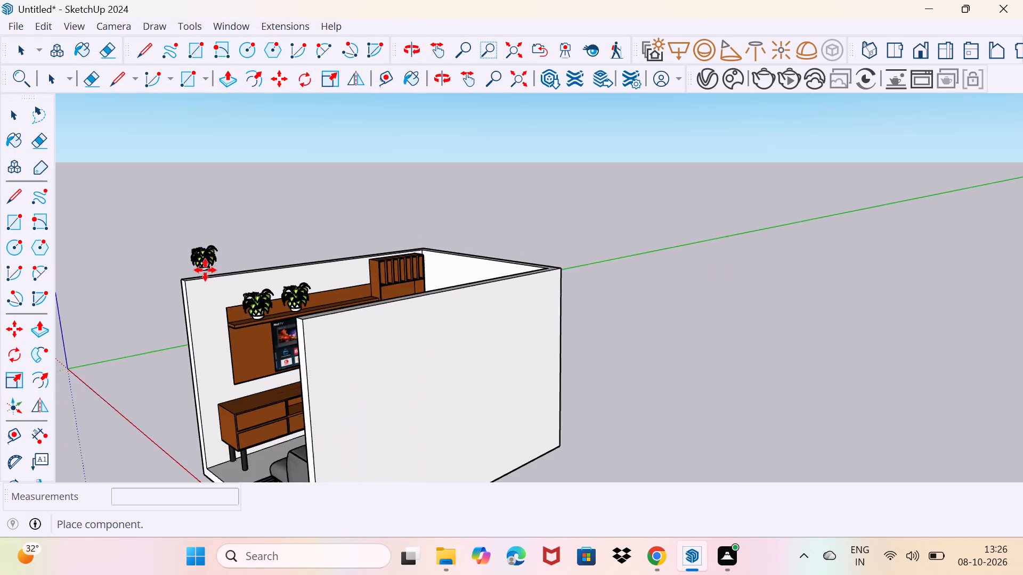
scroll(205, 270, down, 4)
click(141, 436)
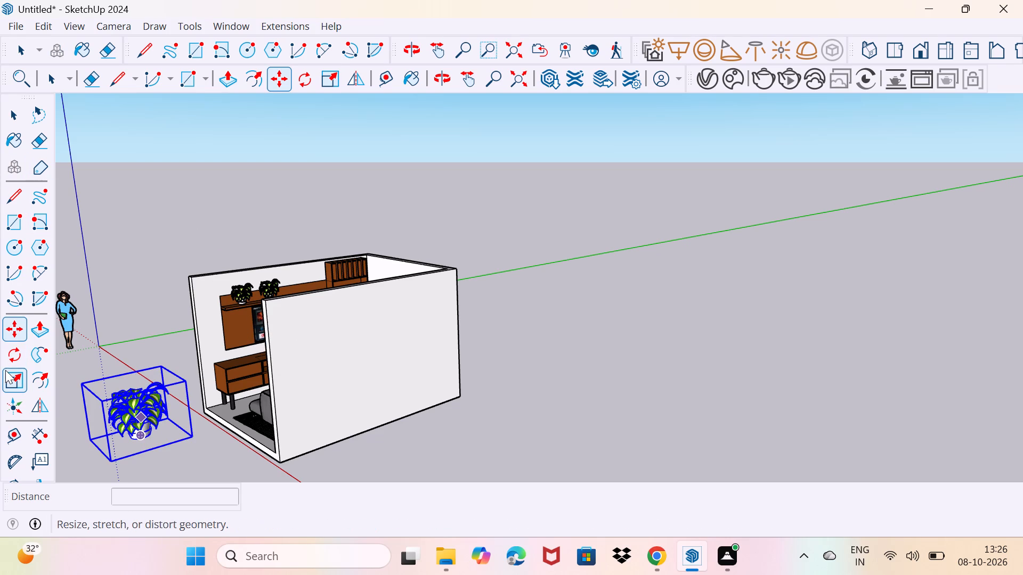
Scale the imported leafy plant down uniformly to roughly half its size, and clear the selection.
click(7, 371)
drag(84, 382, 137, 420)
click(137, 420)
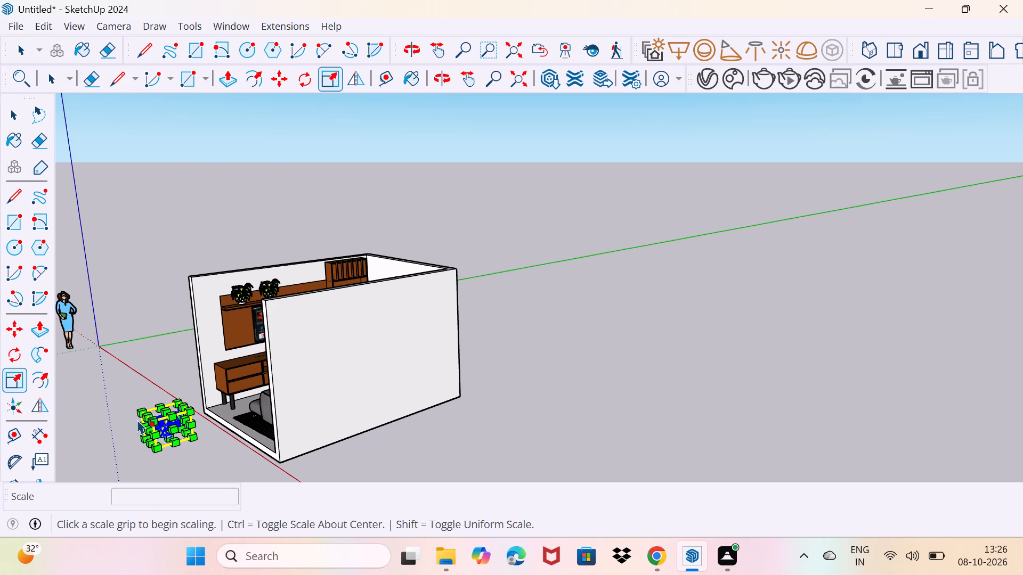
key(space)
drag(215, 462, 226, 450)
Move the scaled plant about 14' 7" from the ground to the end of the shelf above the TV, beside the tall bookshelf.
scroll(192, 433, up, 3)
middle_drag(200, 420, 211, 412)
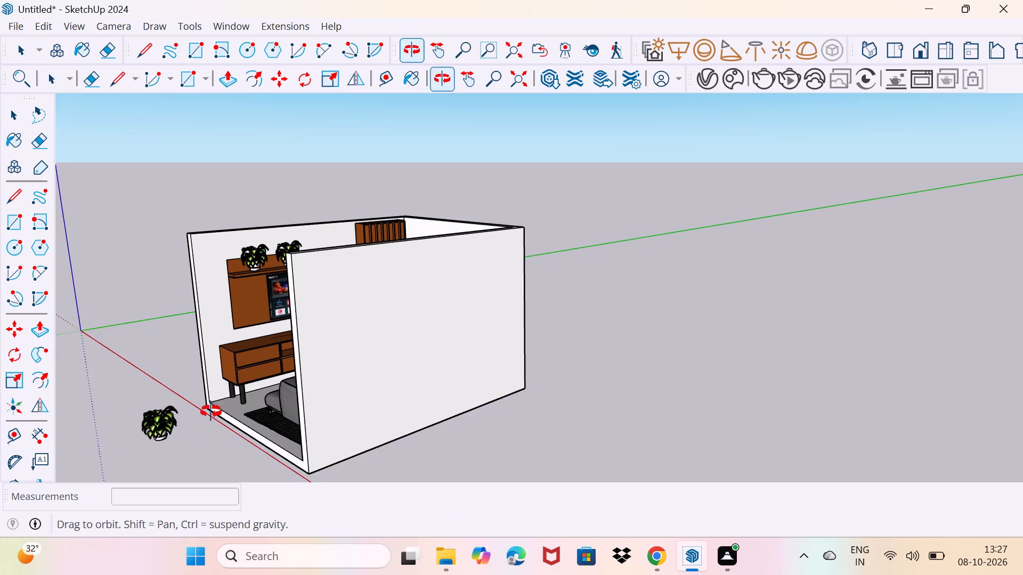
middle_drag(211, 412, 319, 368)
click(185, 426)
scroll(212, 431, up, 4)
middle_drag(212, 431, 170, 448)
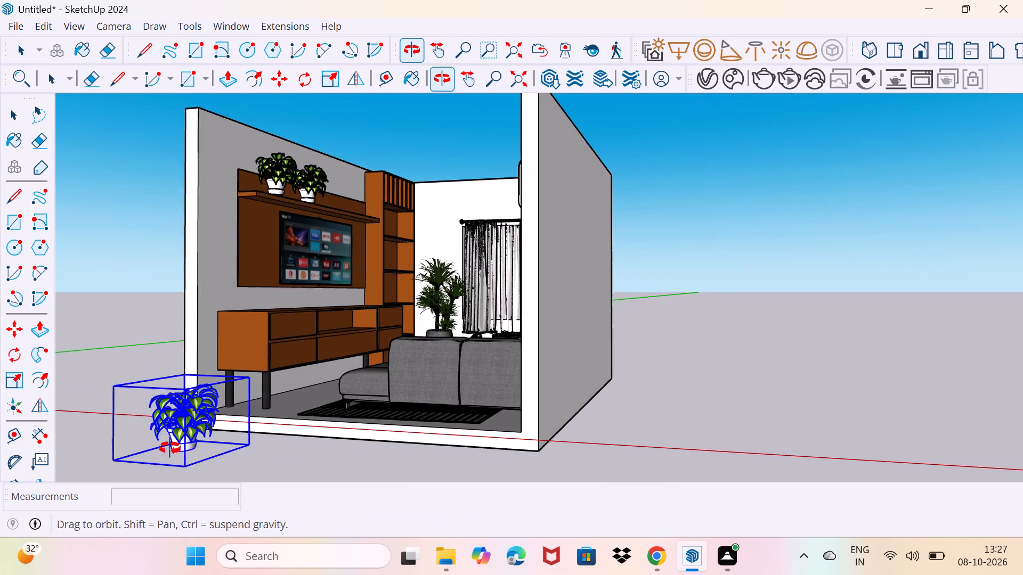
middle_drag(170, 448, 169, 482)
key(m)
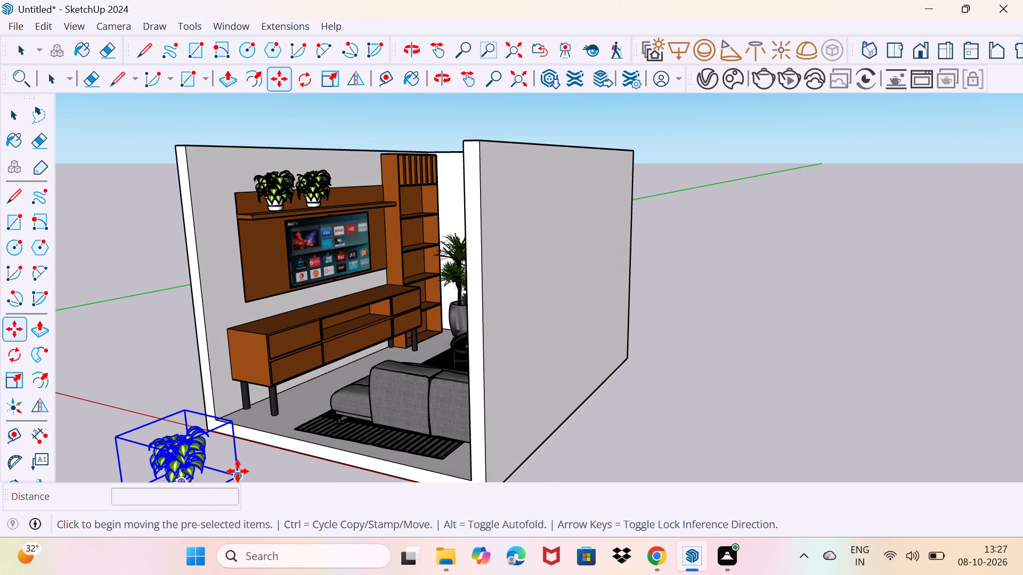
drag(238, 472, 255, 448)
scroll(372, 187, up, 6)
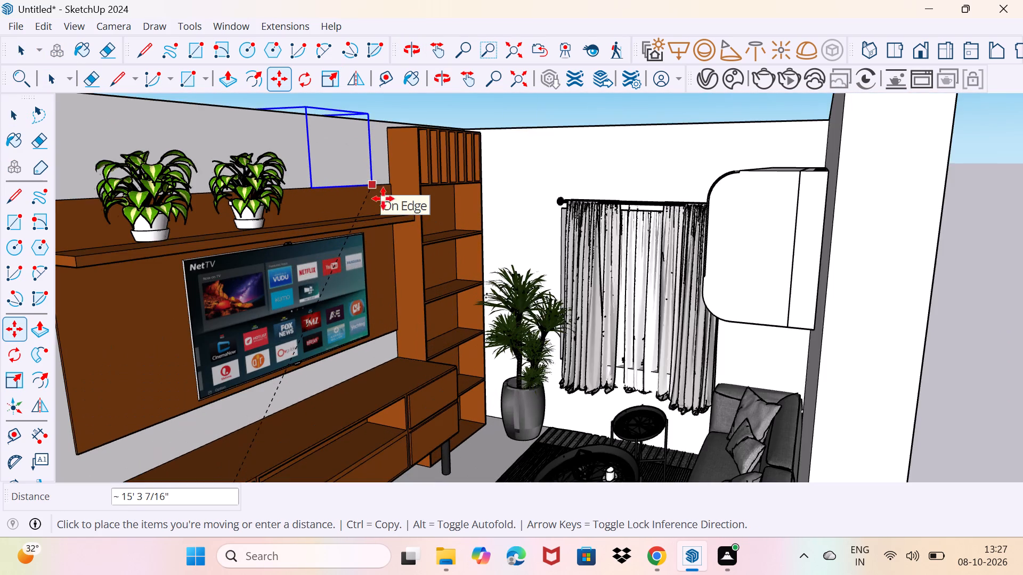
middle_drag(394, 218, 409, 290)
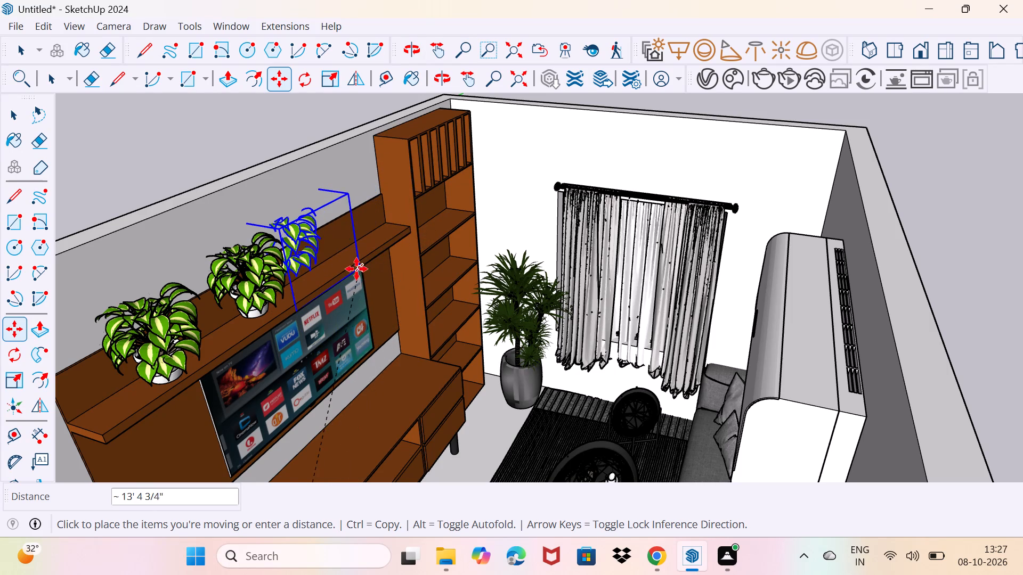
middle_drag(356, 269, 387, 322)
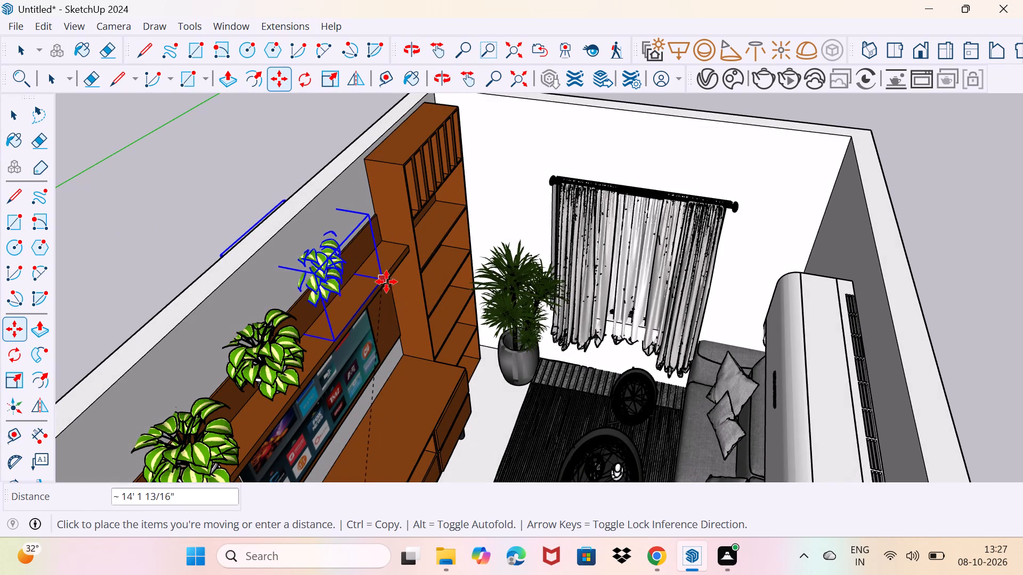
click(399, 269)
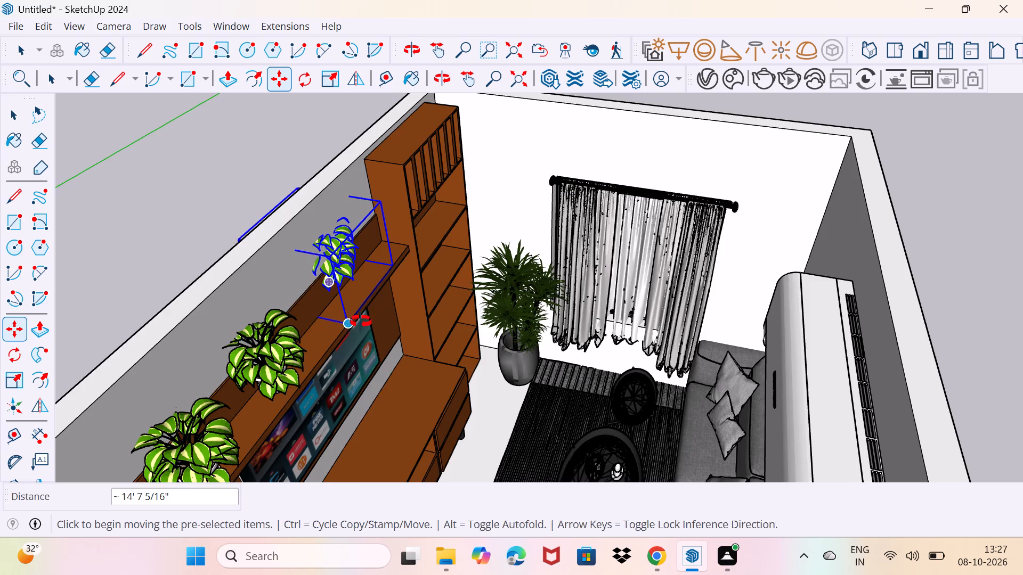
Shift the third plant about 6" away from the TV wall at the bookshelf end of the shelf.
middle_drag(360, 322, 417, 324)
drag(392, 352, 426, 345)
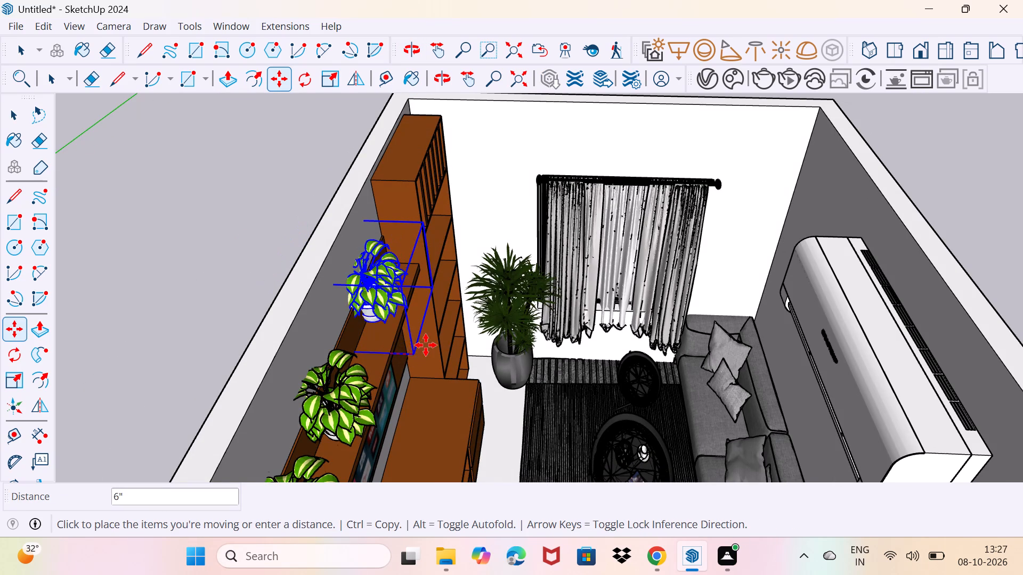
Set the third plant down about 9" out from the TV wall along the red axis, and clear the selection.
drag(426, 345, 425, 352)
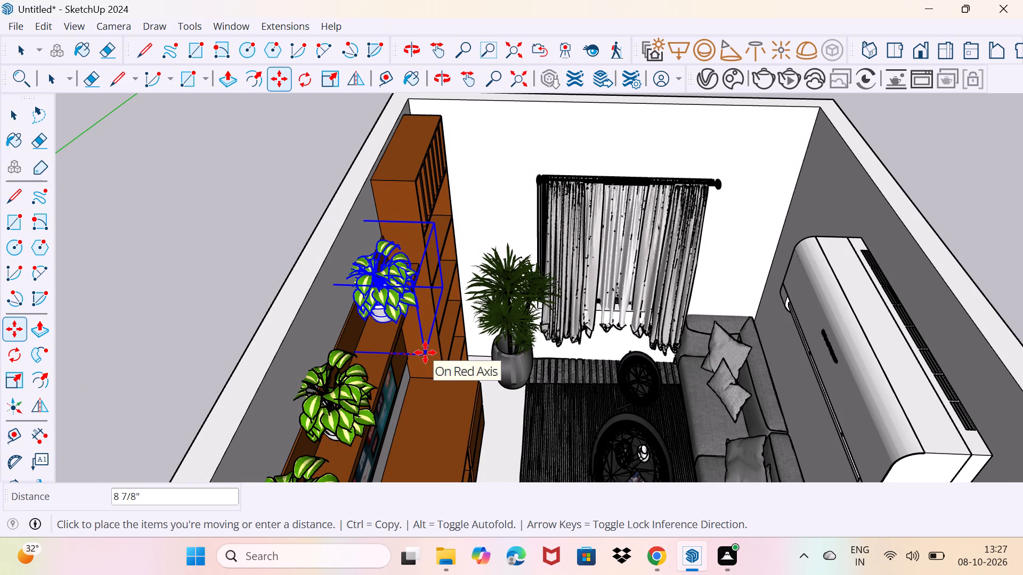
drag(425, 352, 425, 353)
click(425, 353)
key(Escape)
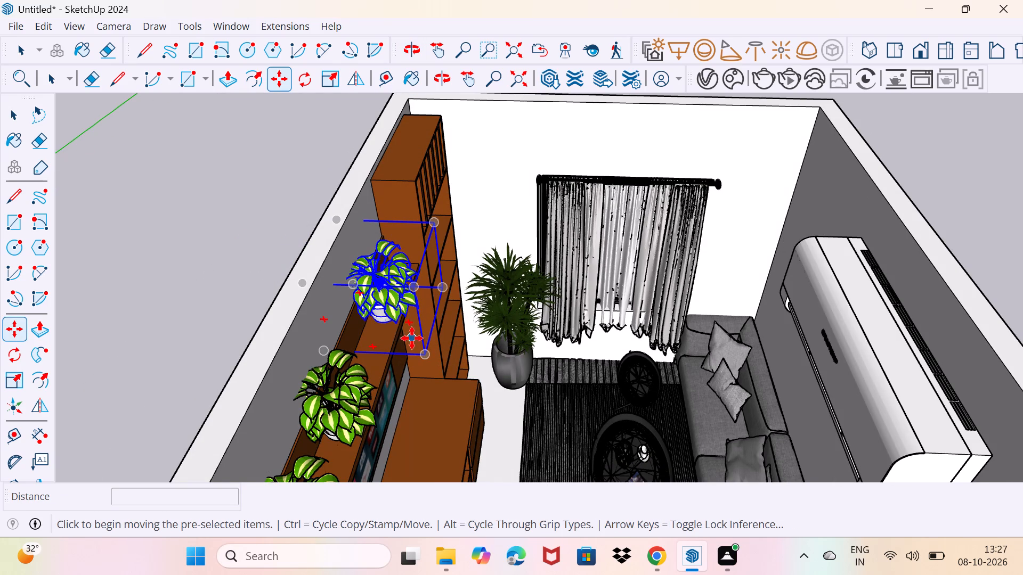
key(space)
drag(217, 319, 236, 293)
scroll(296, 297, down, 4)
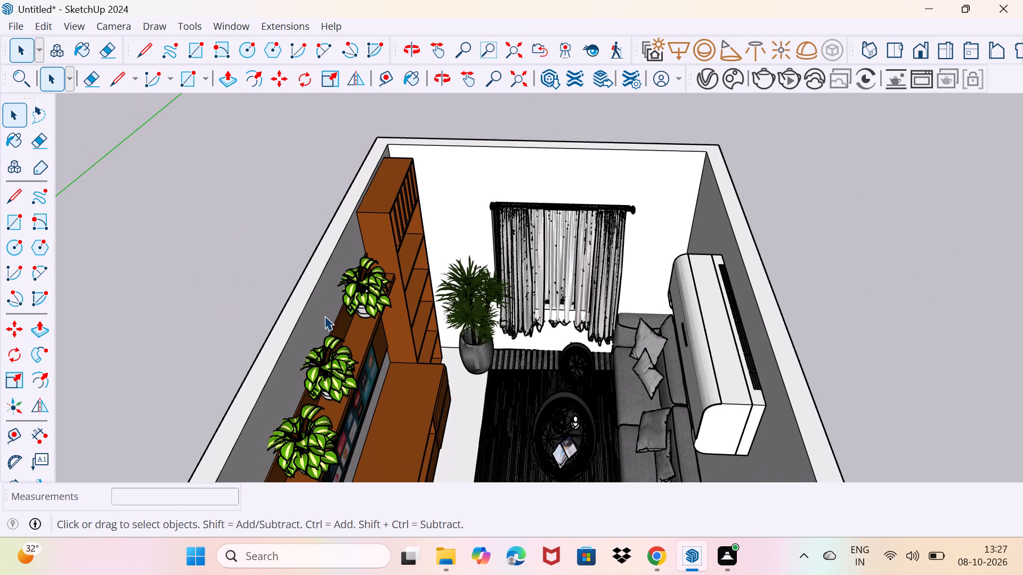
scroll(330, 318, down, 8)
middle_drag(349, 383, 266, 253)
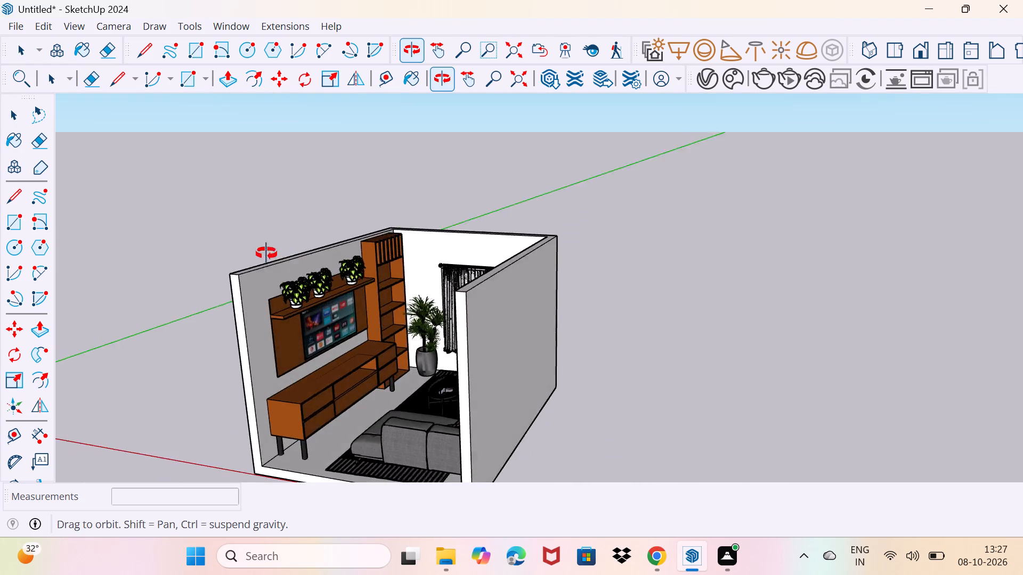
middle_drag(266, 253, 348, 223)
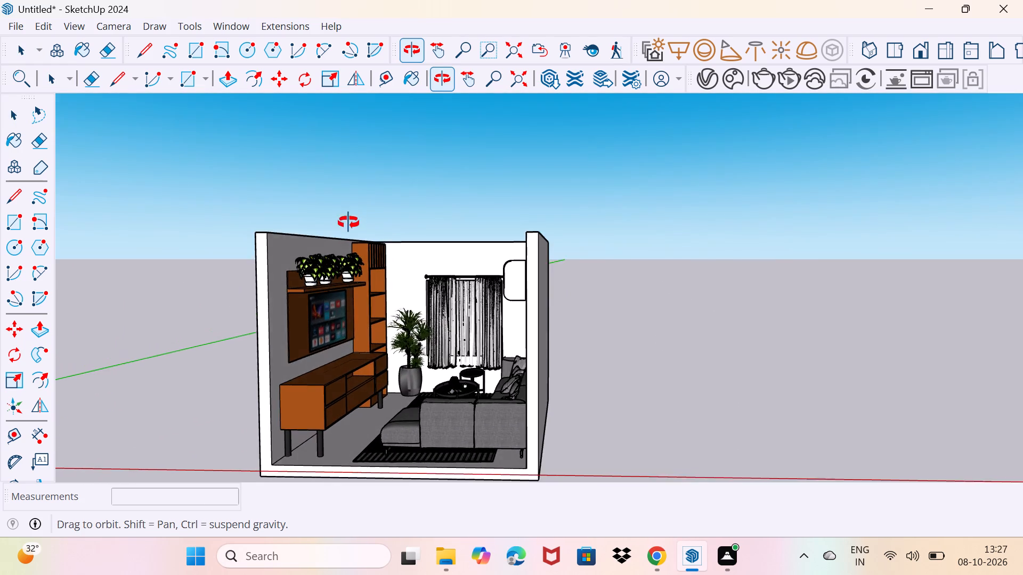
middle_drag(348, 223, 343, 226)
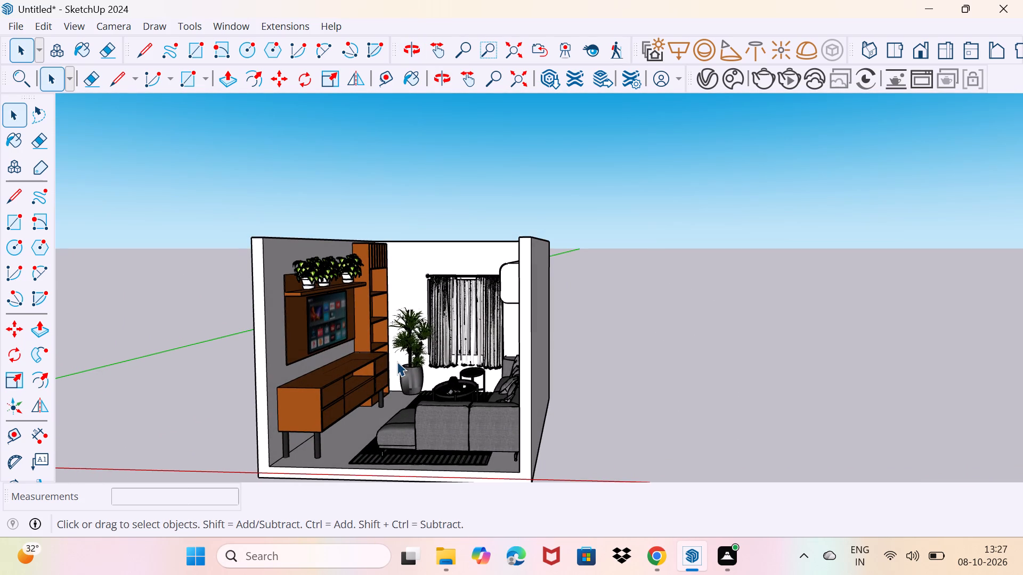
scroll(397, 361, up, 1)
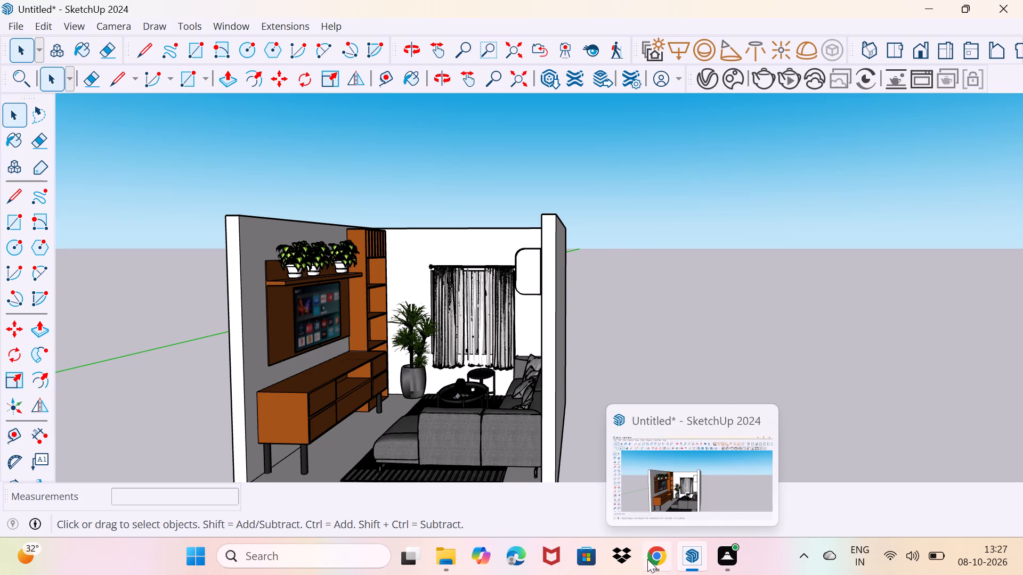
Switch to Chrome and, from the 3D Warehouse clock search, open Advizual's Clocks collection with the yellow flip clock cover.
click(694, 557)
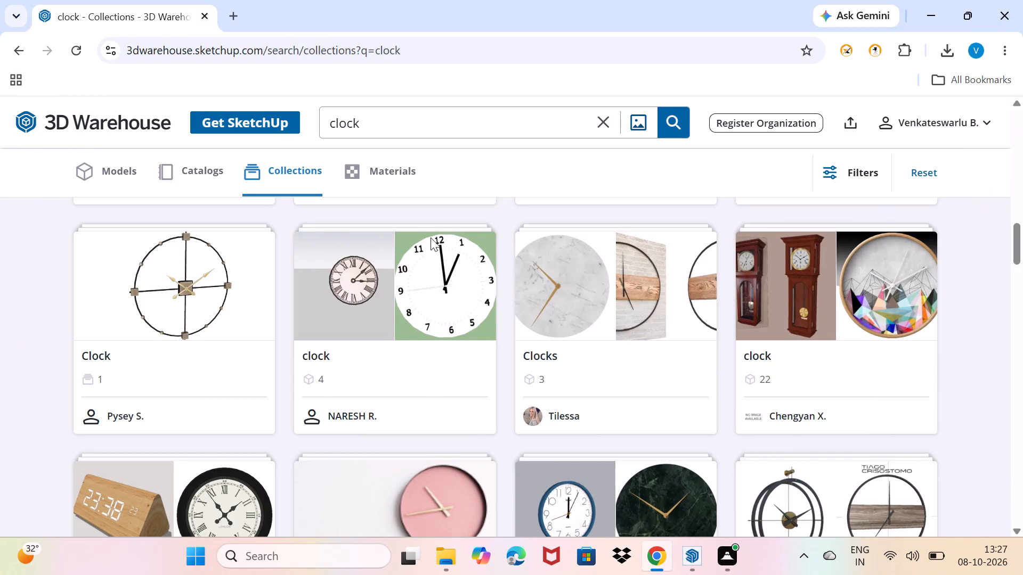
scroll(412, 327, down, 1)
scroll(412, 327, up, 2)
scroll(412, 327, down, 3)
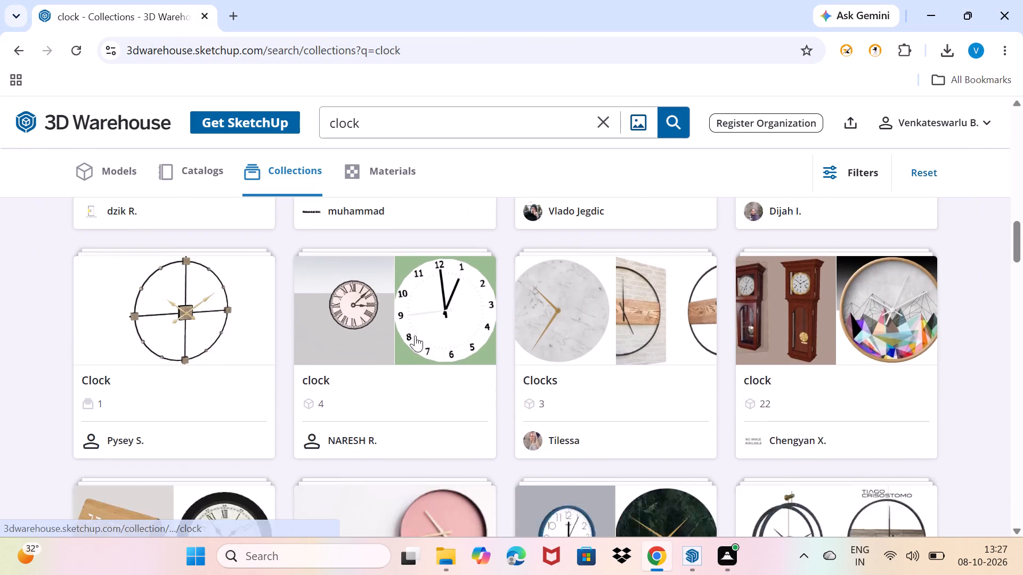
scroll(415, 335, down, 1)
scroll(409, 383, down, 4)
scroll(408, 402, up, 3)
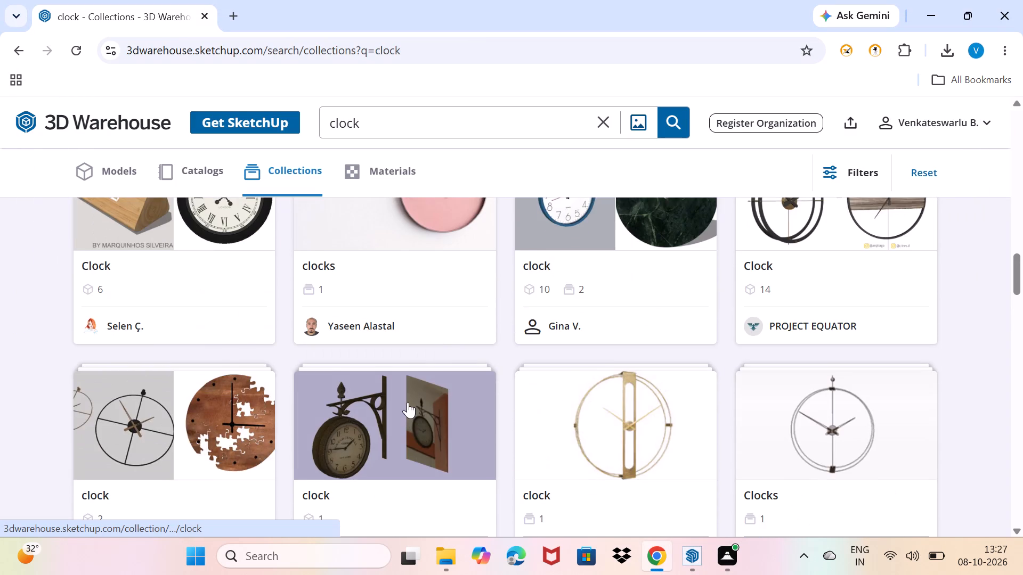
scroll(408, 402, up, 9)
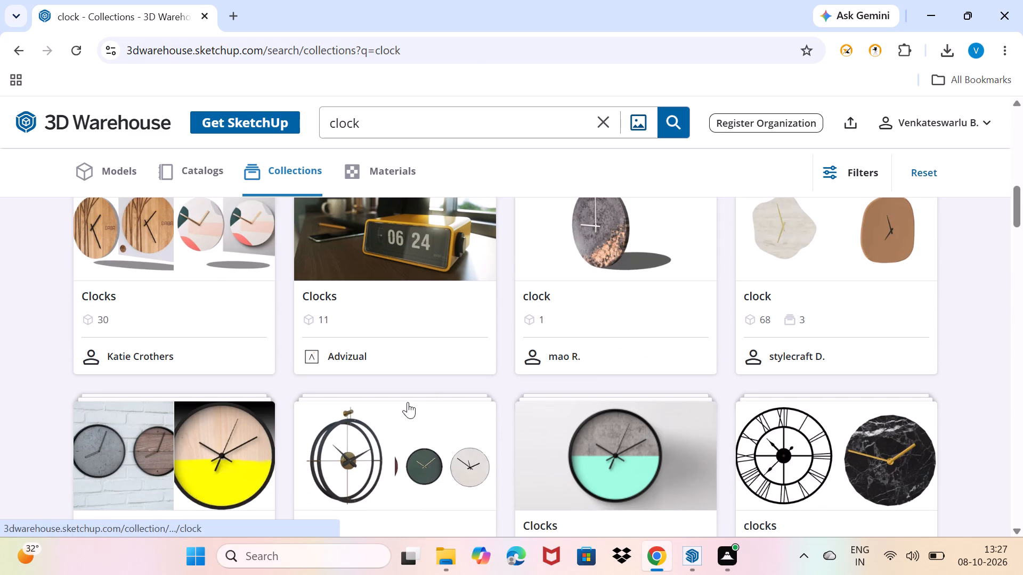
click(403, 284)
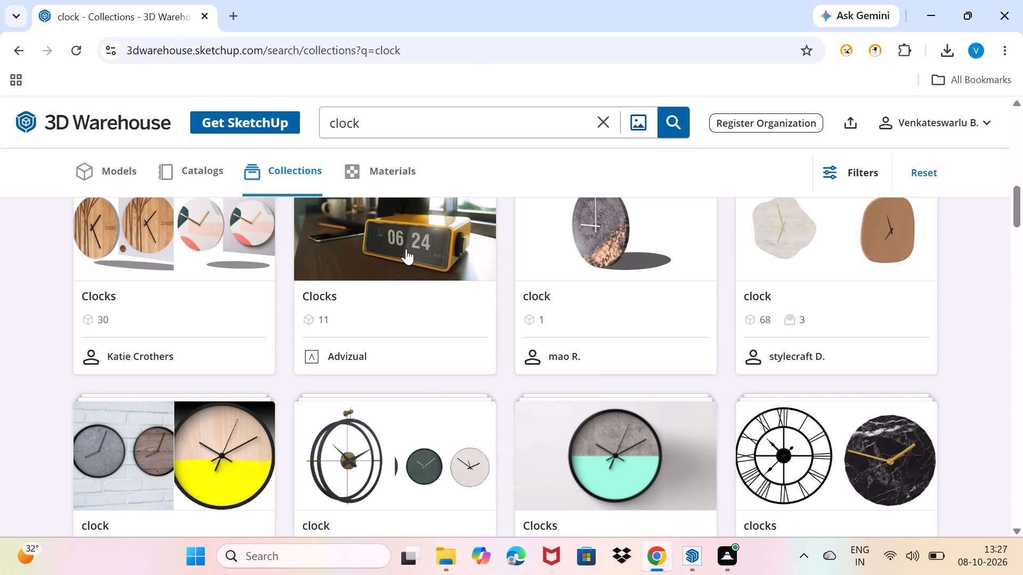
click(407, 247)
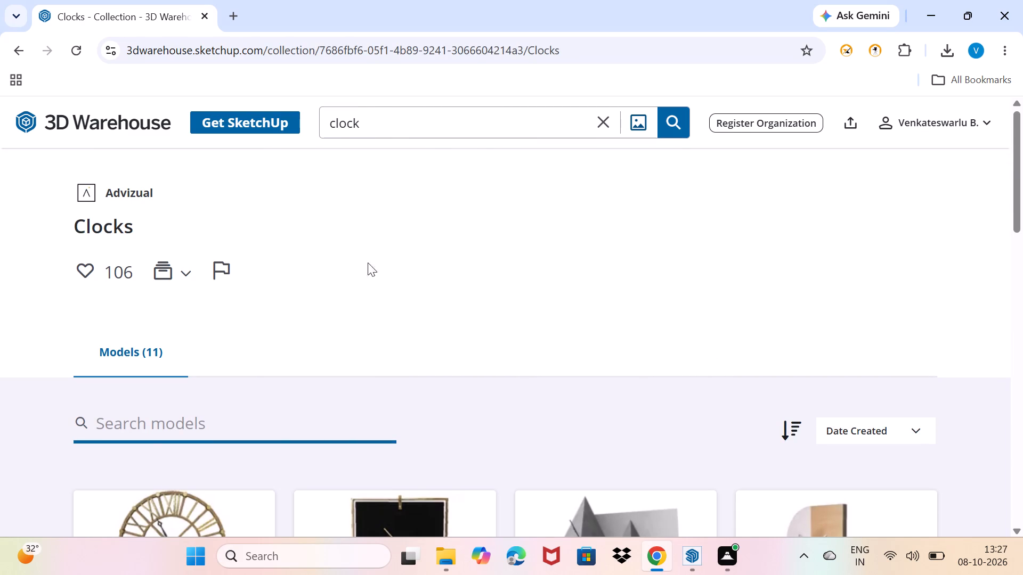
Download the table clock model with twin bells from the collection as a SketchUp file.
scroll(354, 289, down, 7)
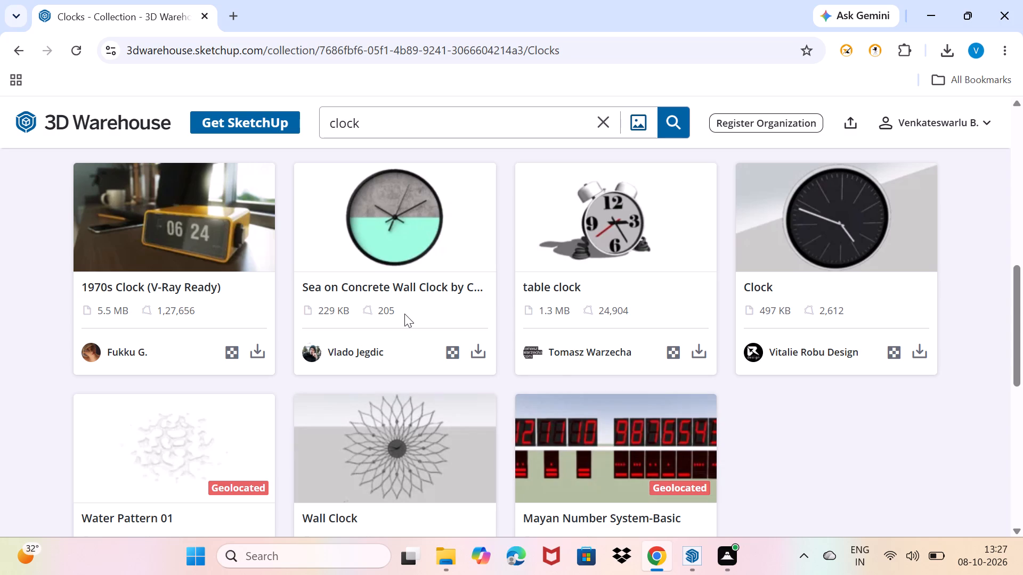
click(700, 349)
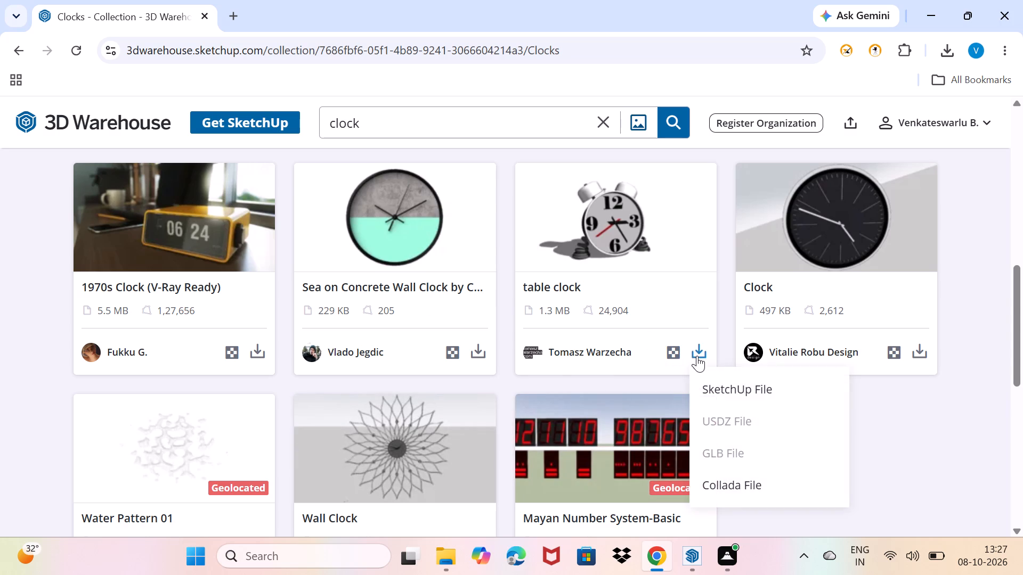
click(718, 384)
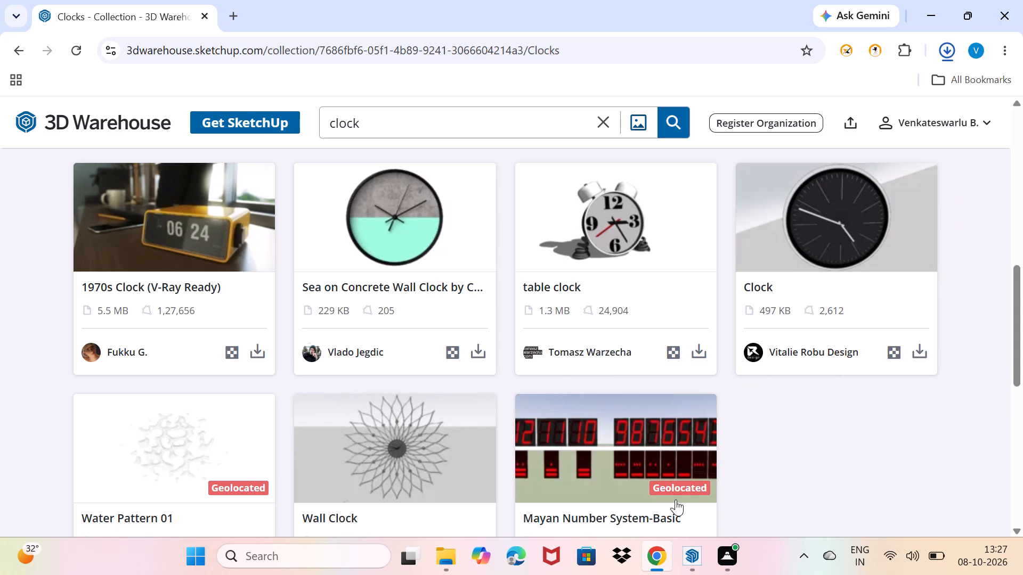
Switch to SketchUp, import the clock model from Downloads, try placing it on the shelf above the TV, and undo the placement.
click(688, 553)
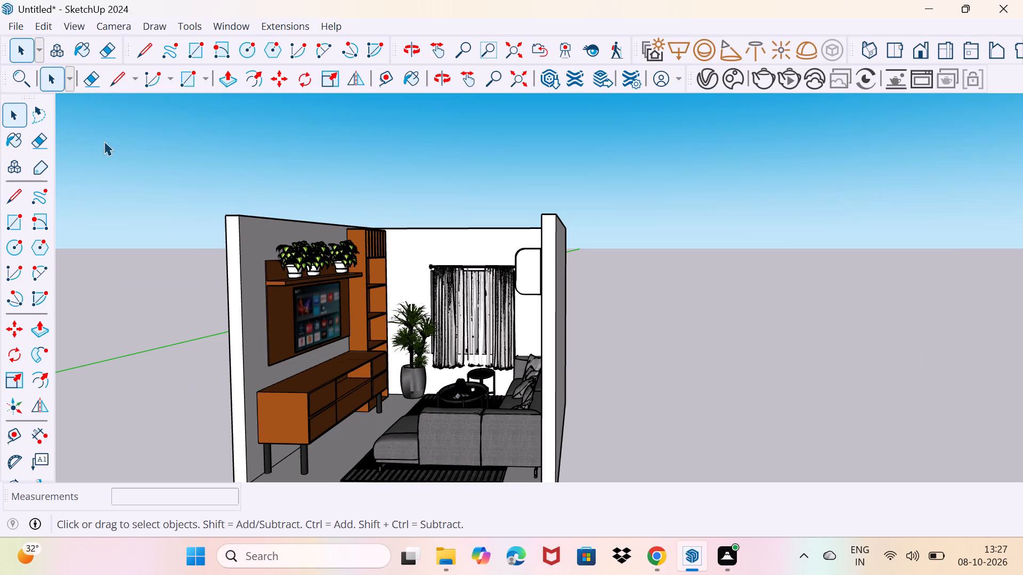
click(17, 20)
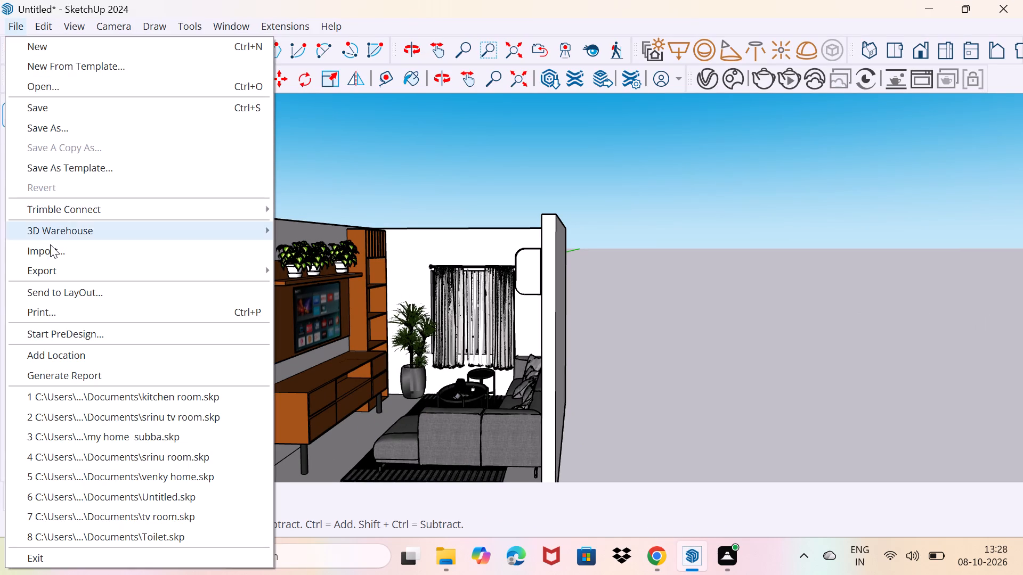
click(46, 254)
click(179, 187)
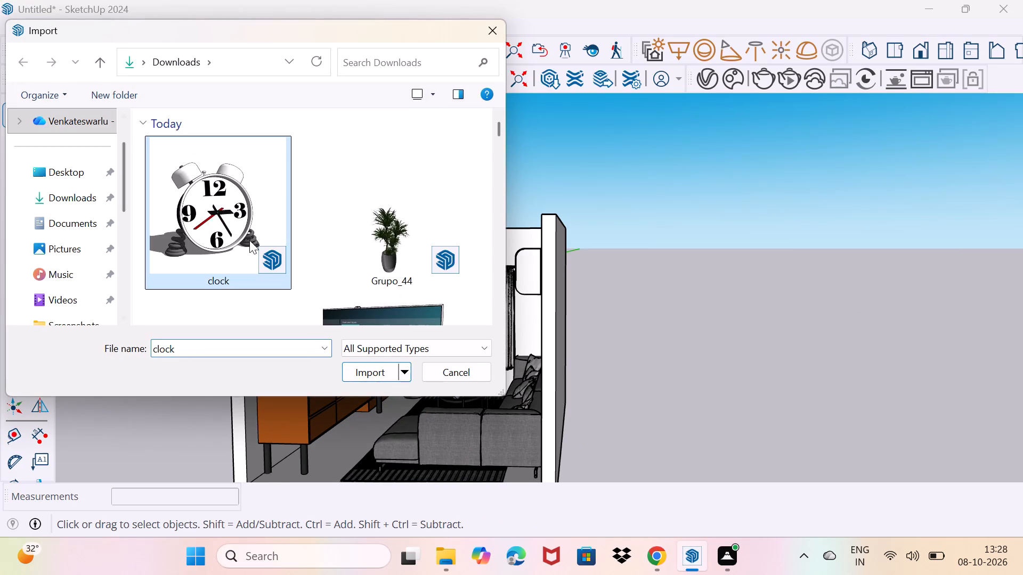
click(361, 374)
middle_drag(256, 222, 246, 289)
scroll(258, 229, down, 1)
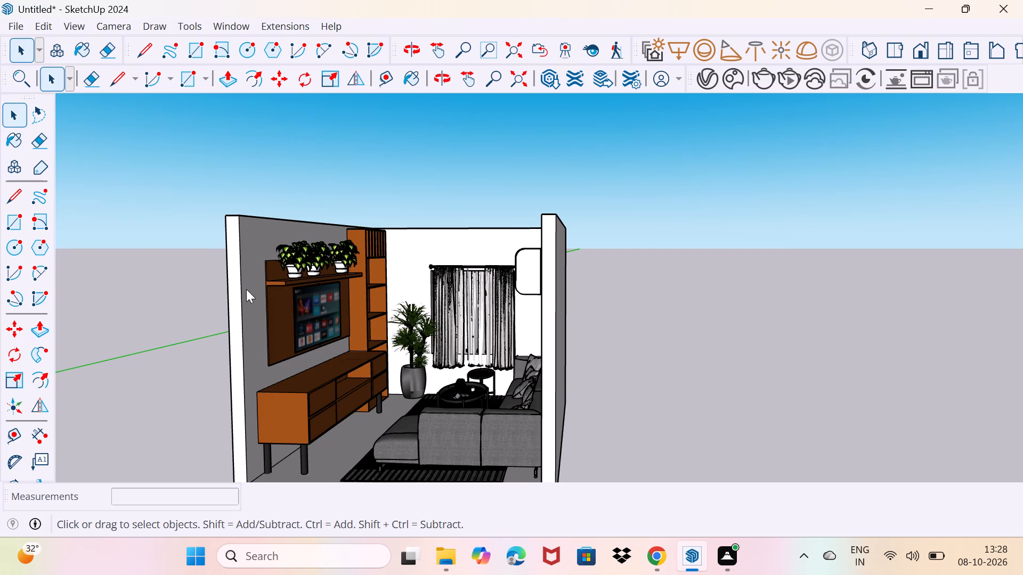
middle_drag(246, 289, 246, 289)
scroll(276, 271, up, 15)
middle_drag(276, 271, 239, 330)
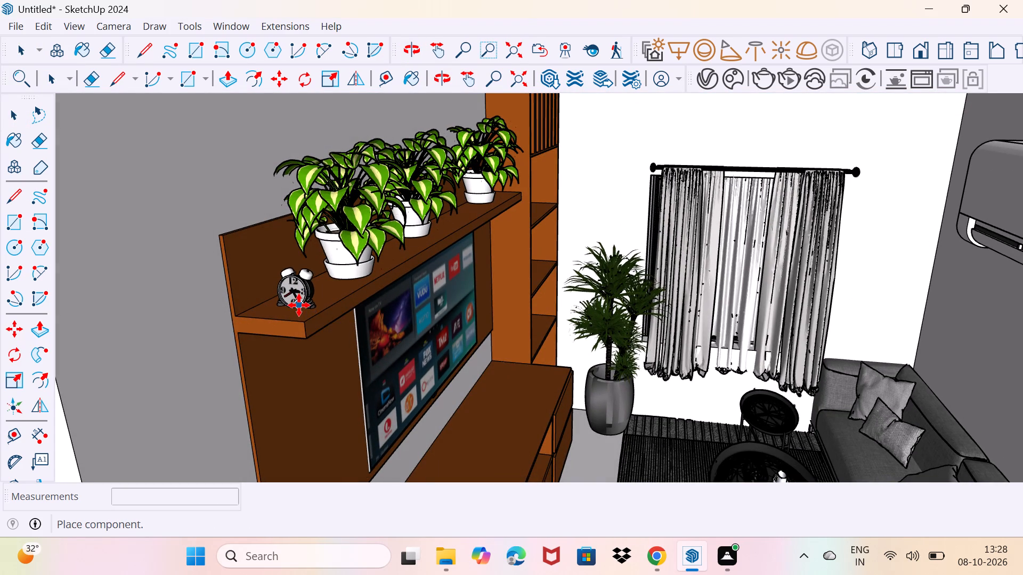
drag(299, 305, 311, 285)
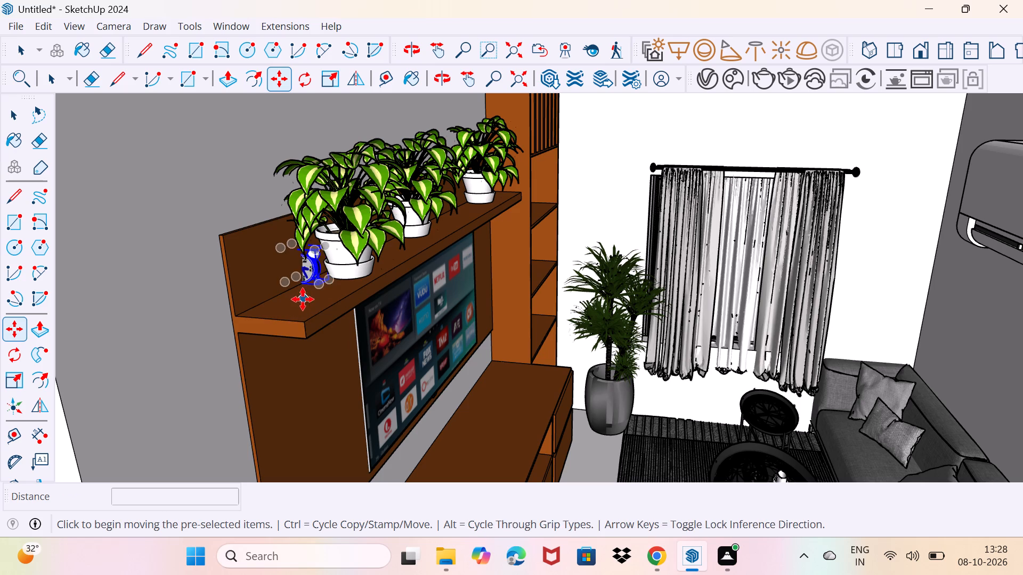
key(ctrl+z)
Import the clock model from Downloads again and place it on the open end of the shelf above the TV.
scroll(299, 302, down, 8)
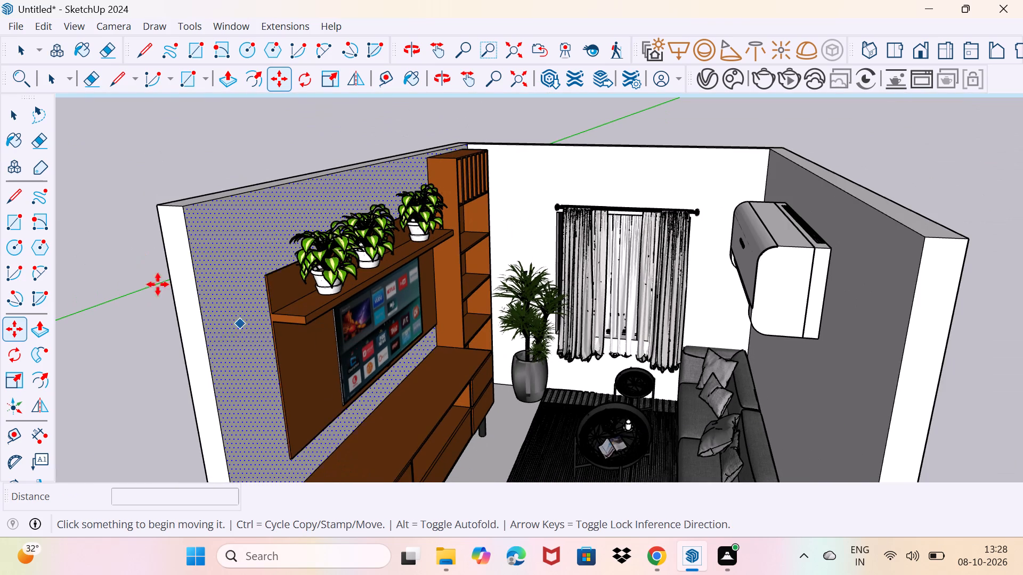
click(10, 27)
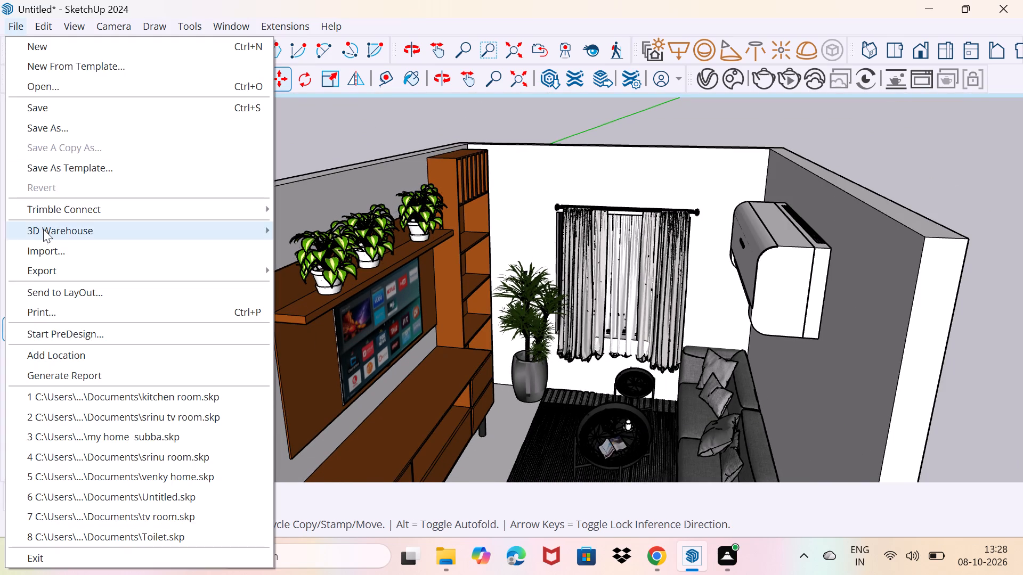
click(47, 252)
click(231, 223)
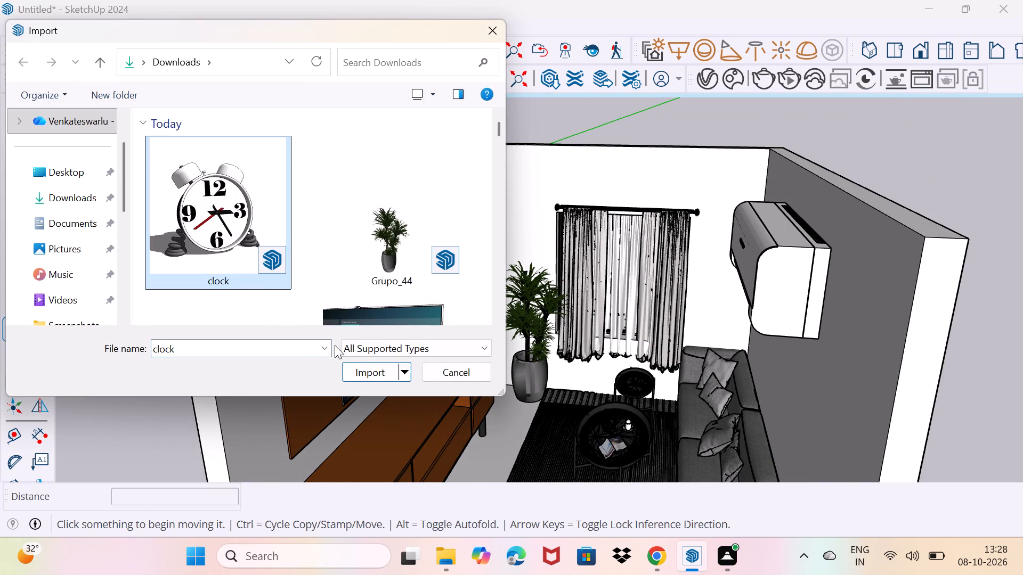
click(370, 380)
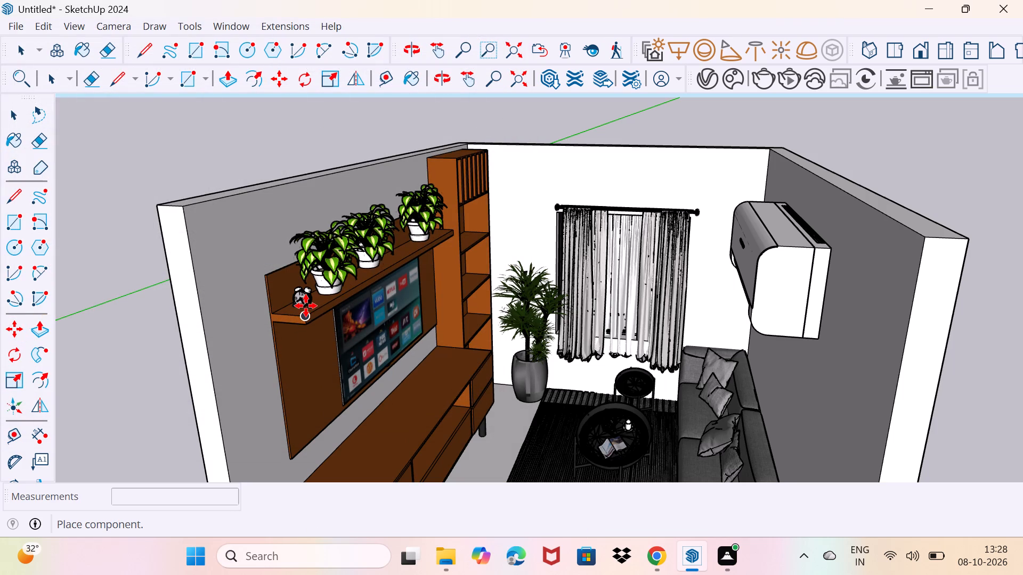
click(306, 306)
Rotate the clock horizontally around a centre point on the ground outside the TV wall.
scroll(306, 306, up, 8)
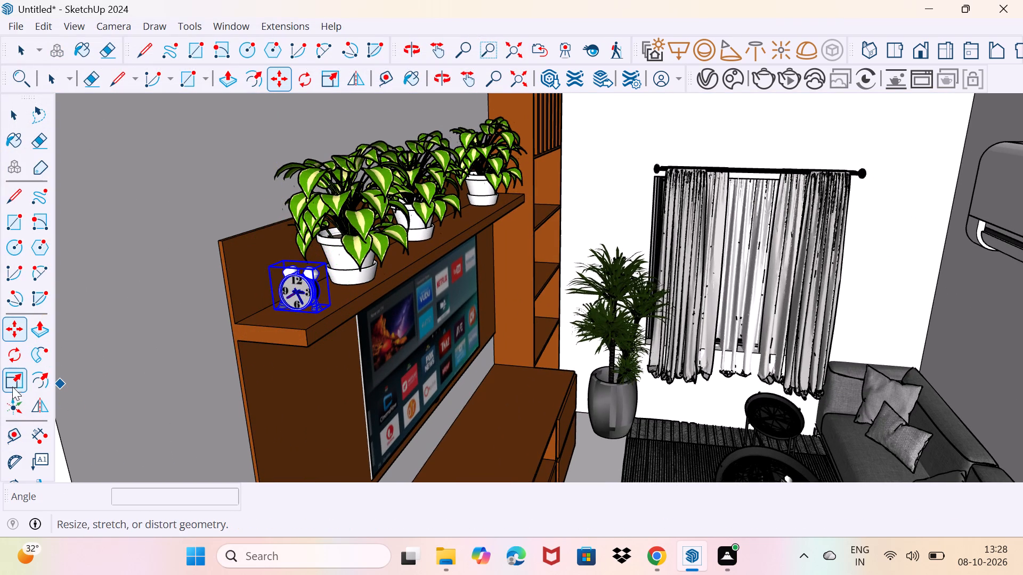
click(9, 356)
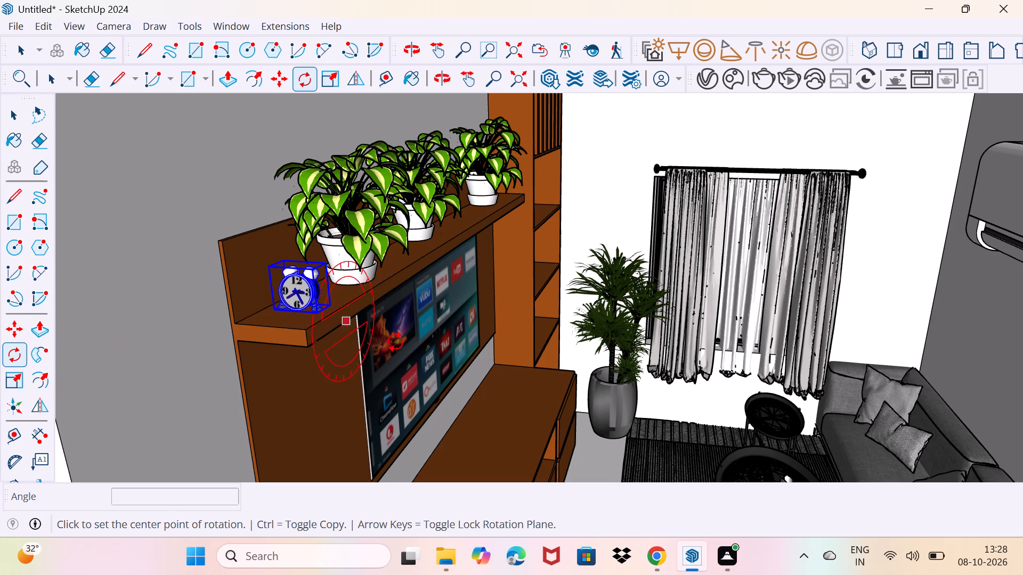
scroll(402, 338, down, 15)
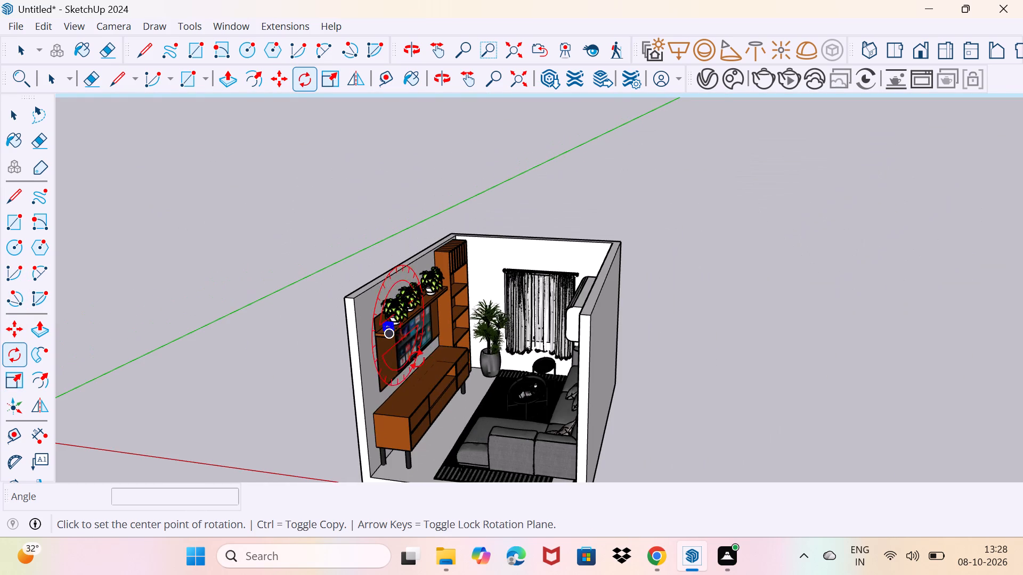
click(264, 405)
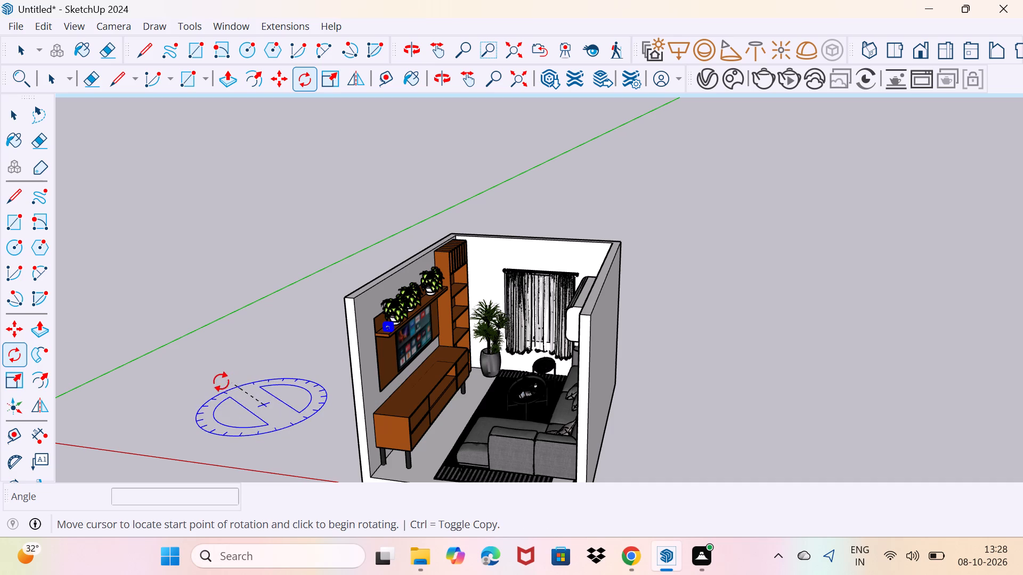
click(150, 390)
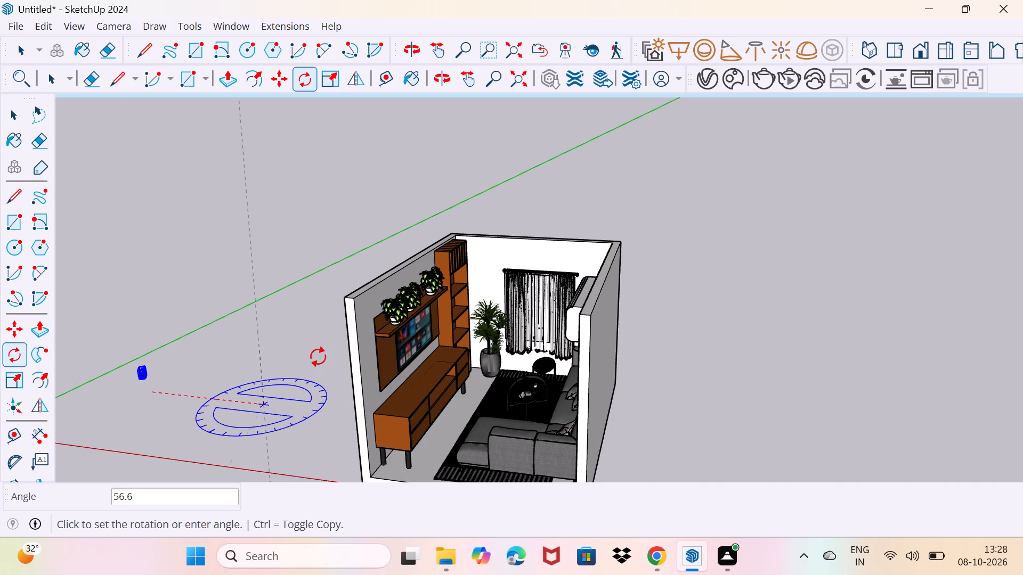
click(327, 361)
Rotate the clock 180° horizontally around a new centre point on the ground outside the TV wall.
scroll(218, 366, down, 8)
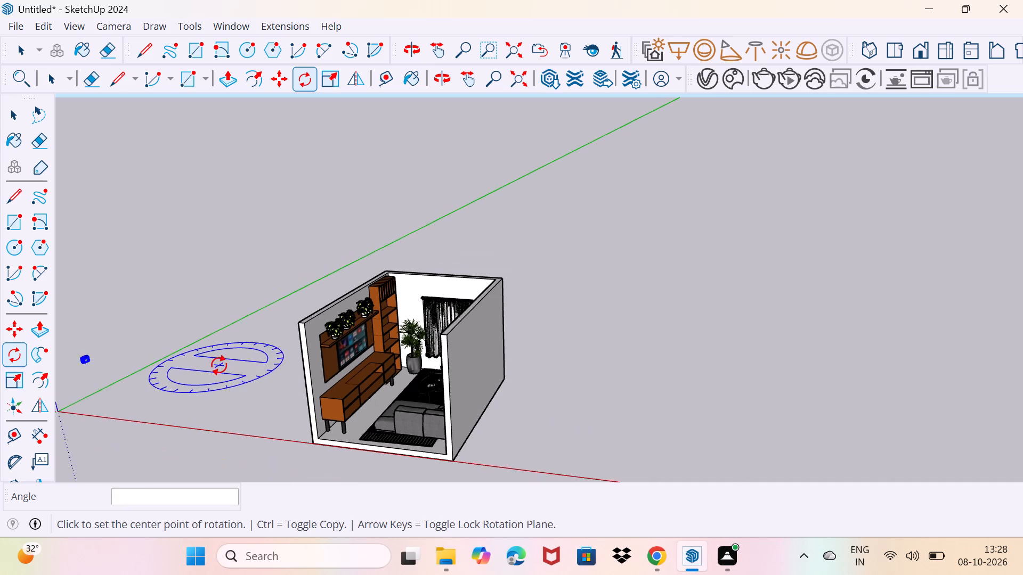
scroll(136, 363, up, 19)
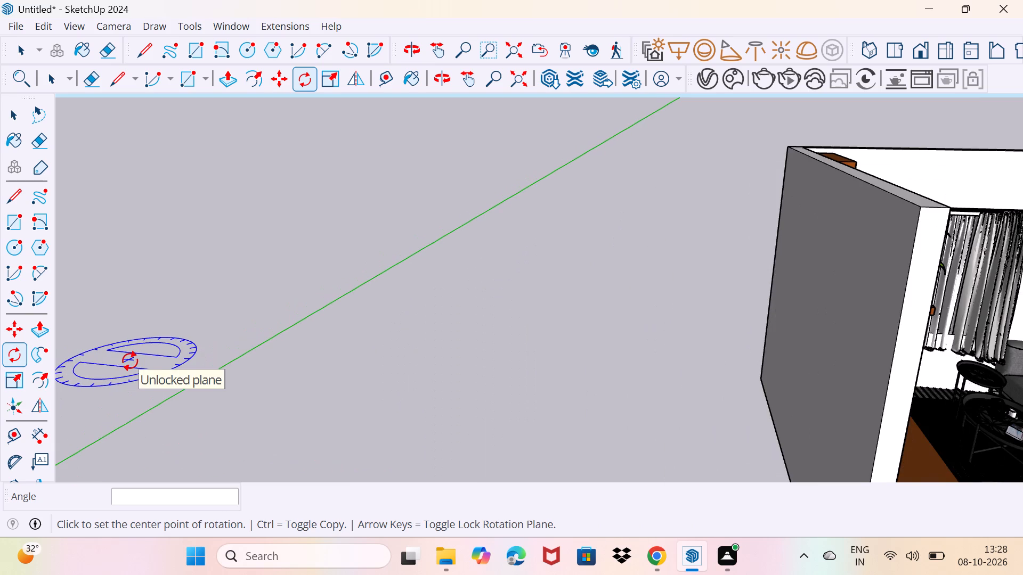
middle_drag(130, 361, 342, 334)
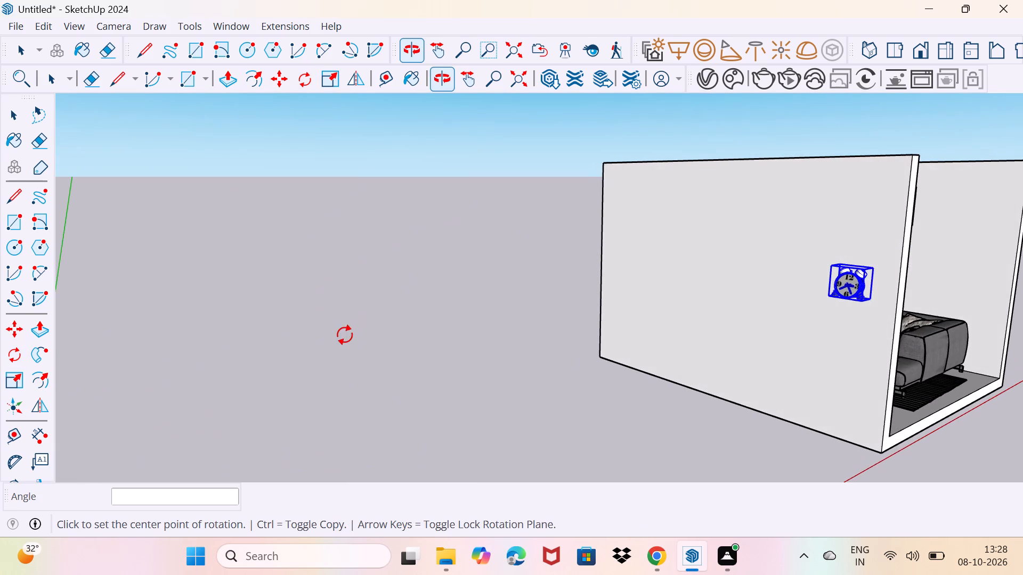
scroll(345, 338, down, 7)
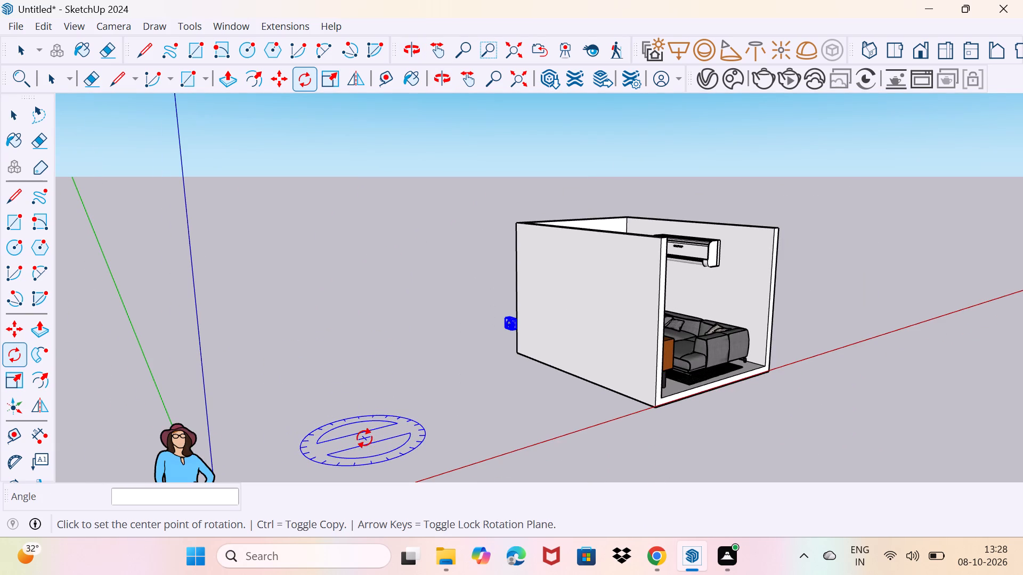
click(364, 438)
click(503, 395)
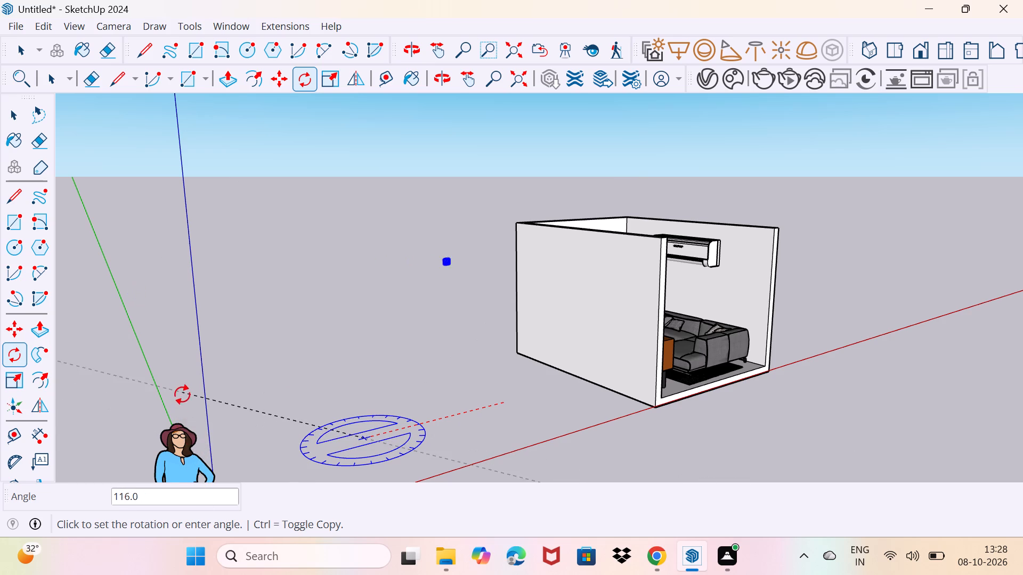
middle_drag(197, 385, 192, 380)
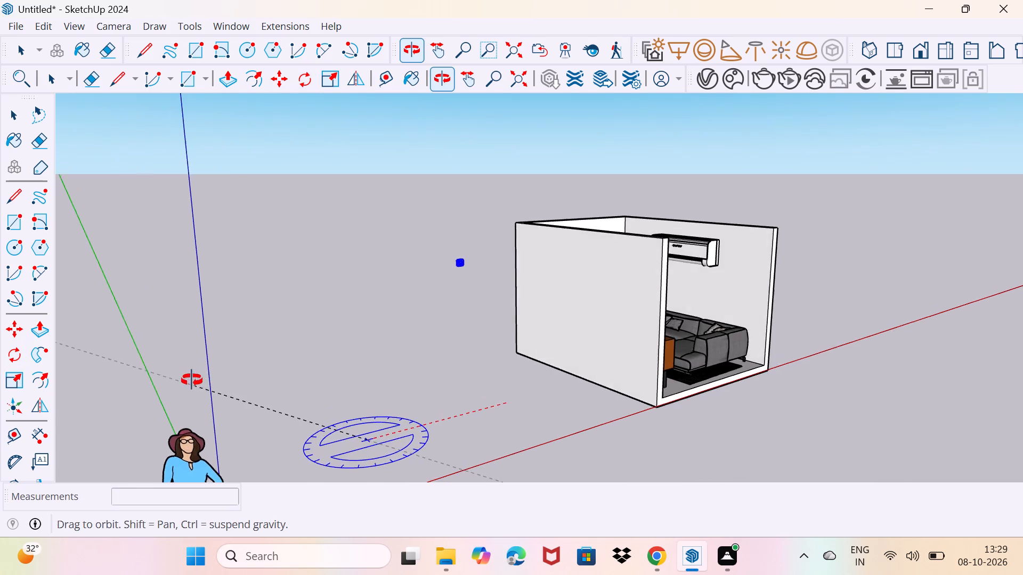
middle_drag(192, 380, 166, 380)
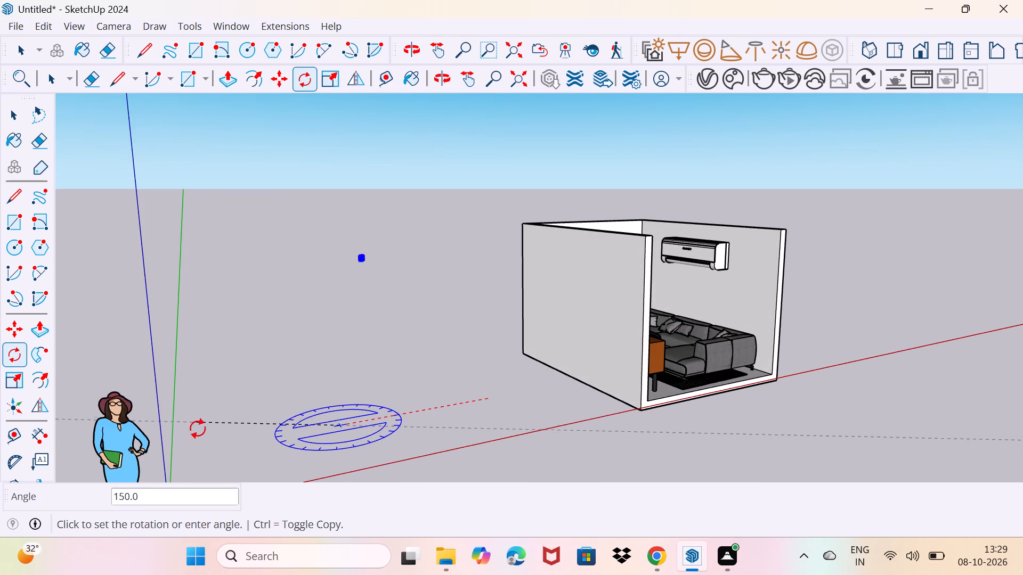
click(204, 457)
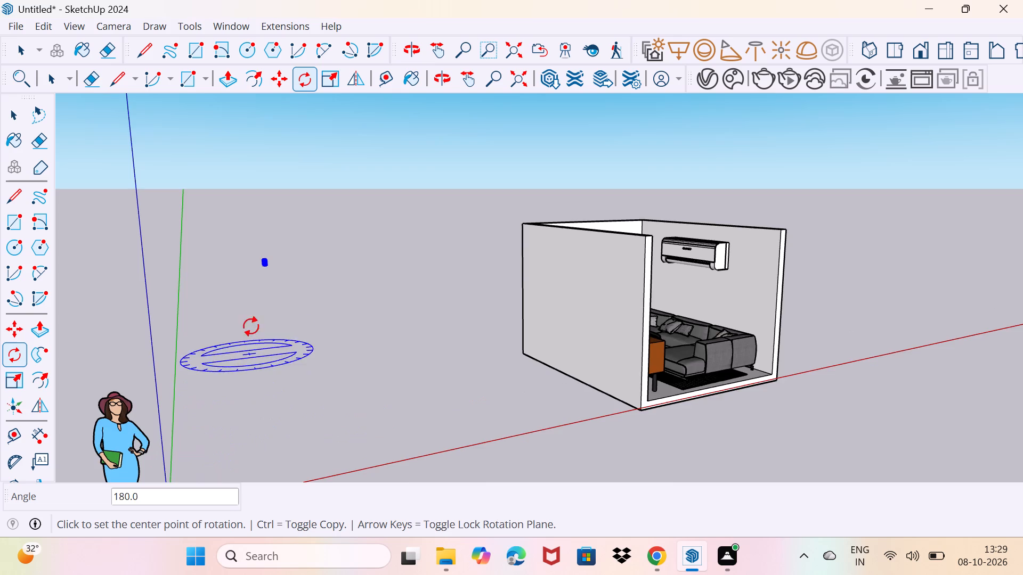
Move the rotated clock from outside the room onto the open end of the shelf above the TV.
scroll(251, 322, up, 4)
key(space)
scroll(251, 281, up, 4)
middle_drag(300, 266, 205, 327)
scroll(300, 266, up, 1)
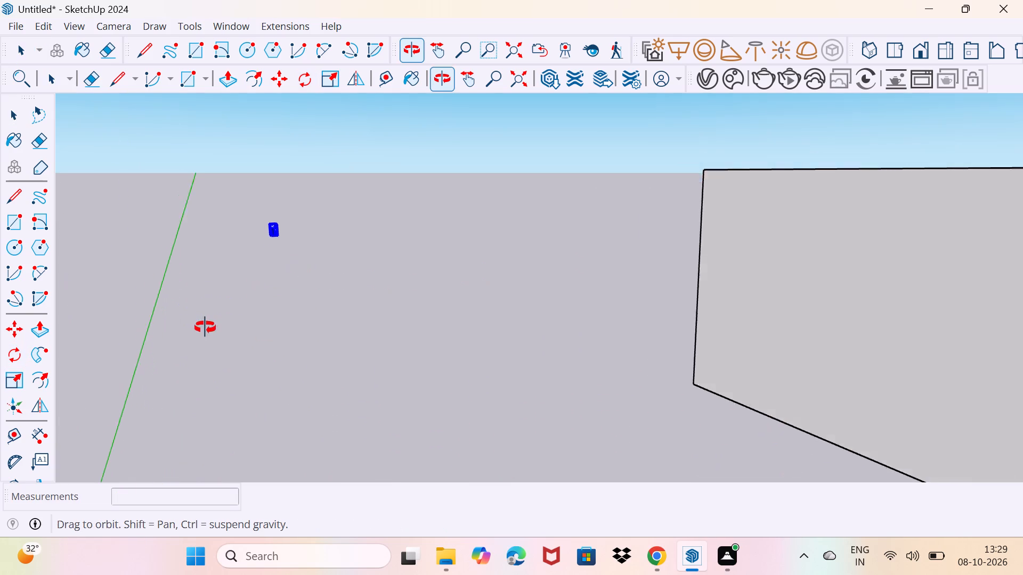
middle_drag(205, 327, 34, 355)
scroll(391, 167, up, 8)
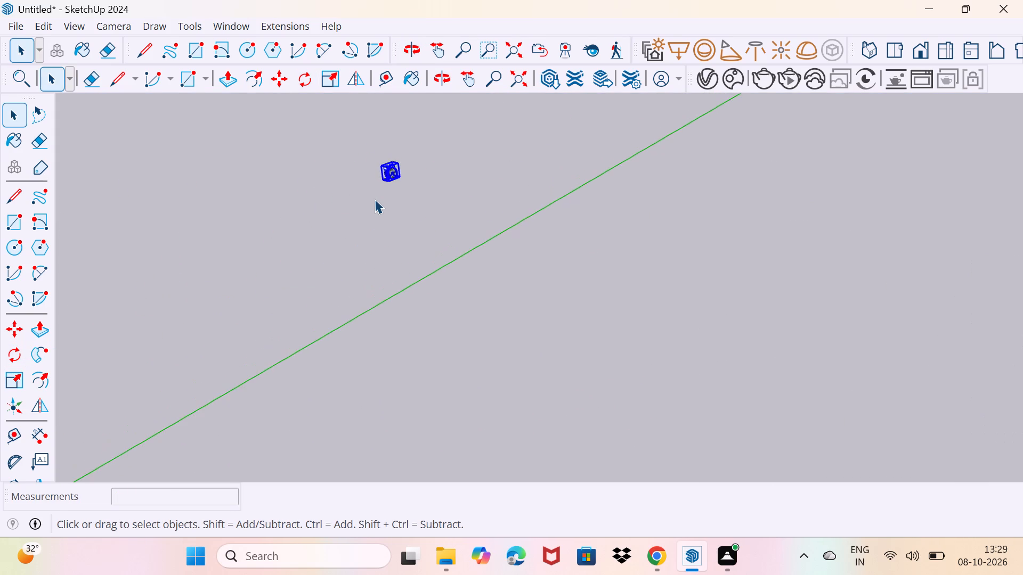
scroll(375, 199, up, 10)
key(m)
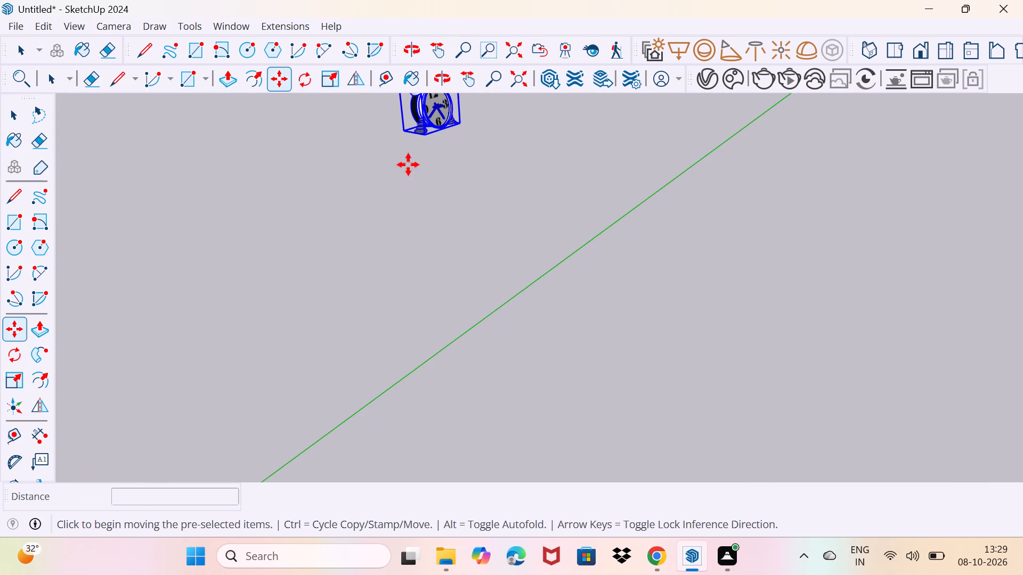
click(419, 142)
scroll(401, 265, down, 6)
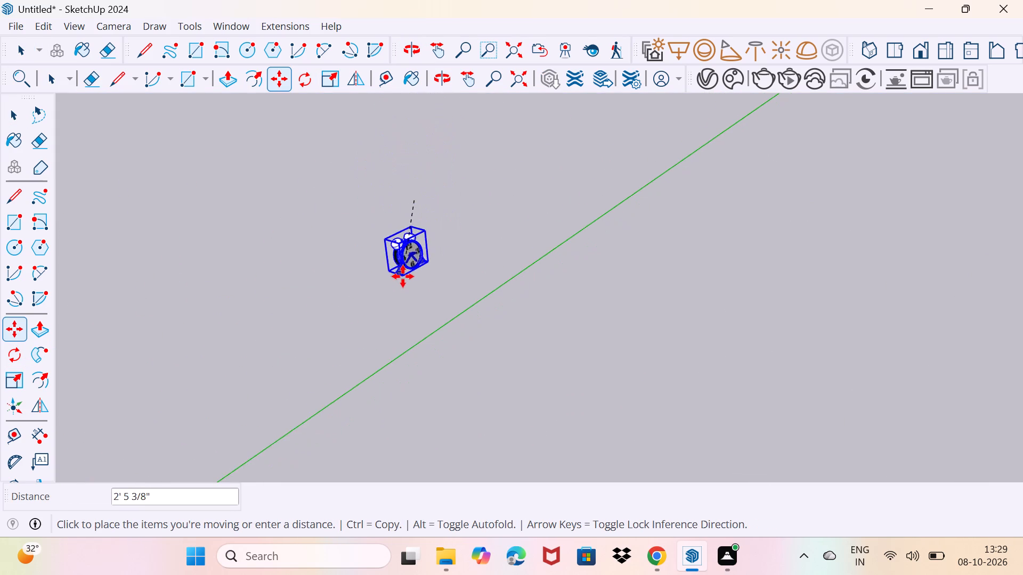
scroll(403, 276, down, 20)
scroll(403, 276, down, 5)
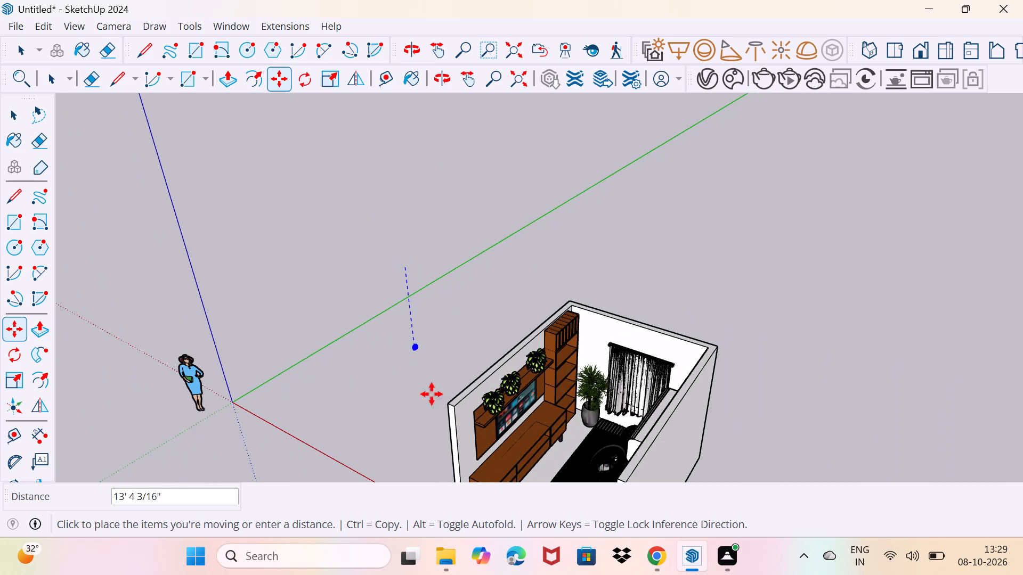
scroll(486, 424, up, 19)
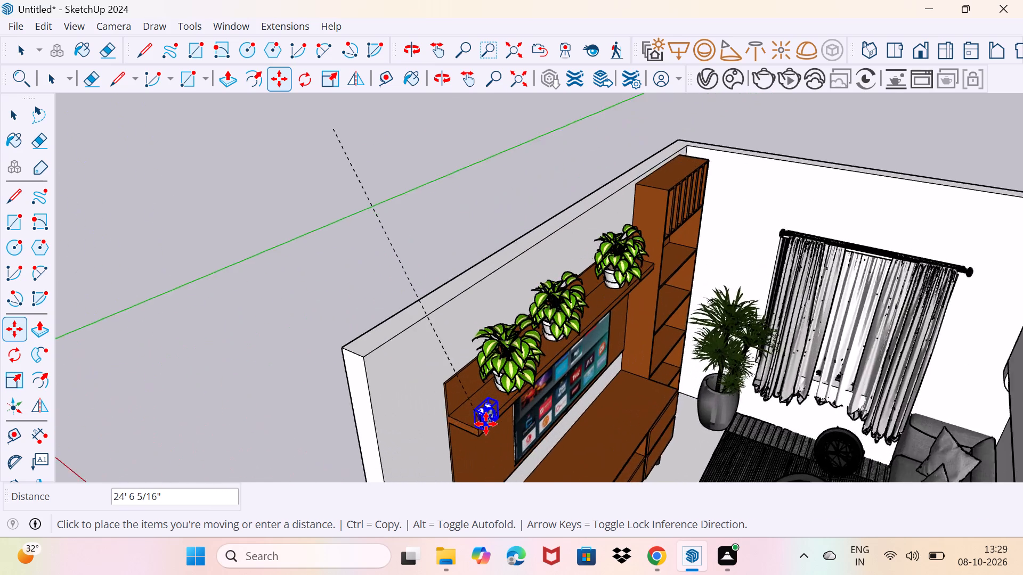
scroll(486, 424, up, 2)
click(467, 415)
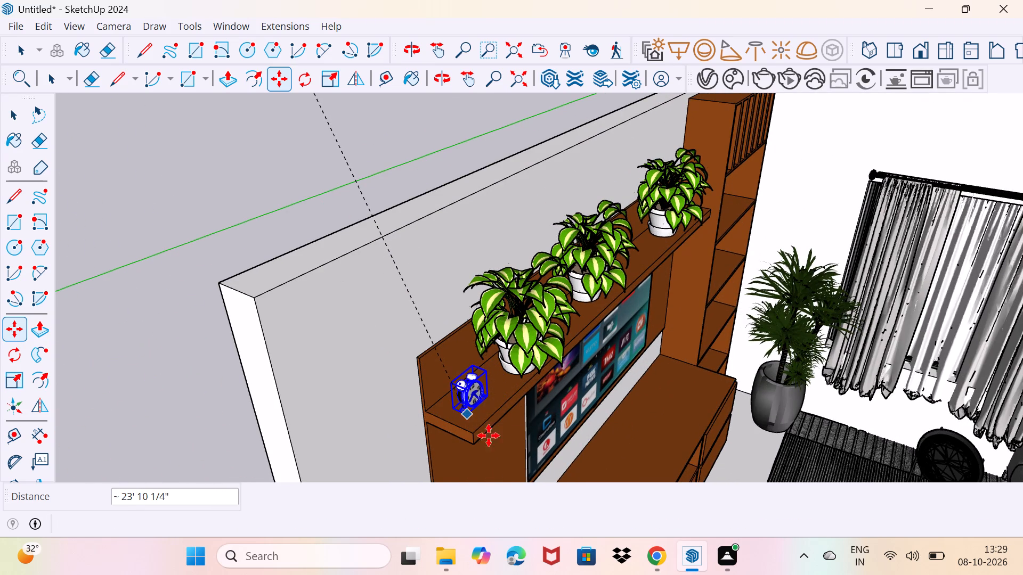
Scale the clock up uniformly by a factor of about 2.4.
middle_drag(489, 439, 454, 413)
key(s)
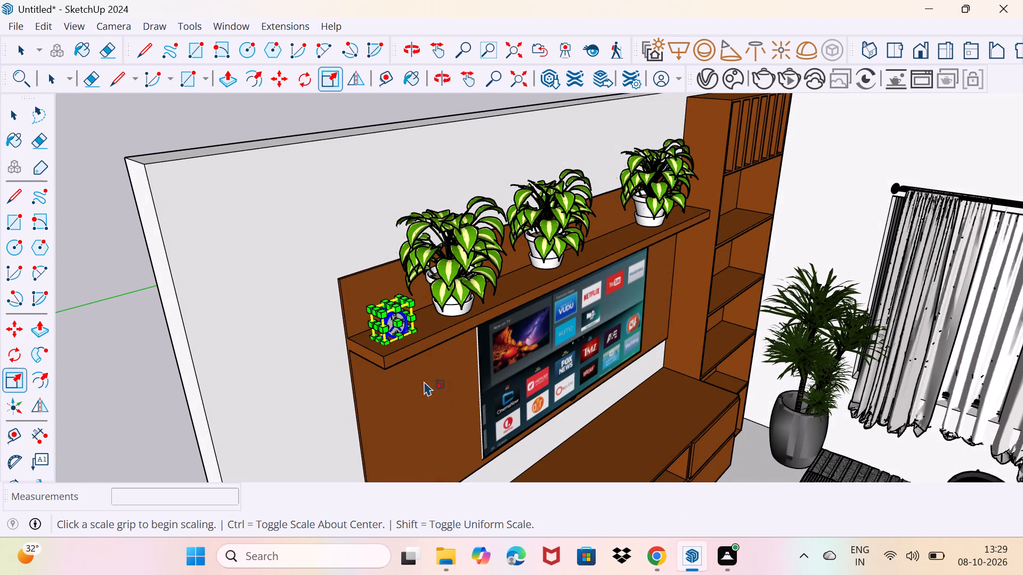
drag(383, 318, 364, 306)
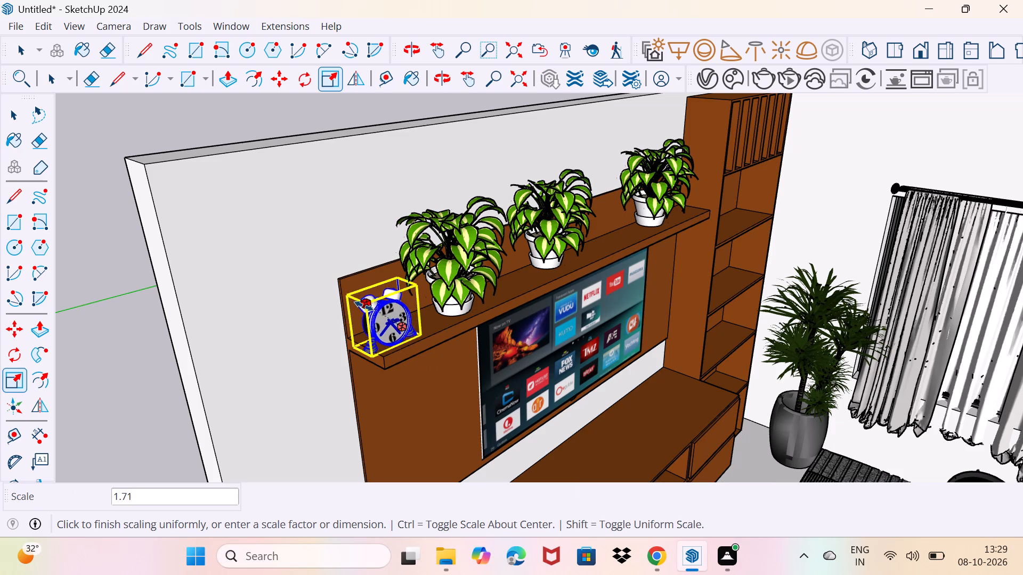
drag(364, 306, 344, 300)
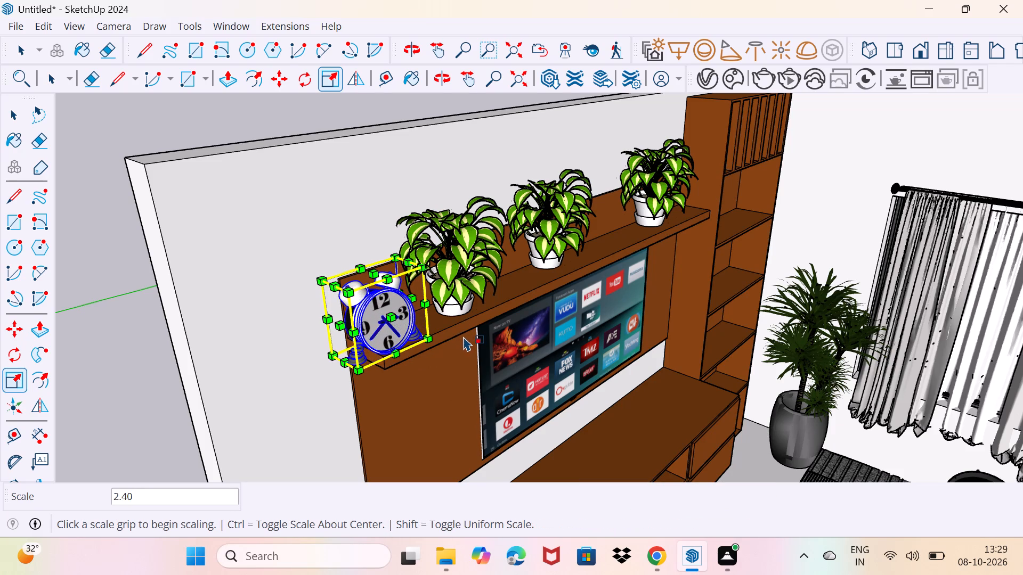
Move the enlarged clock along the green axis so it sits on the shelf end beside the nearest plant, and deselect it.
key(m)
click(422, 347)
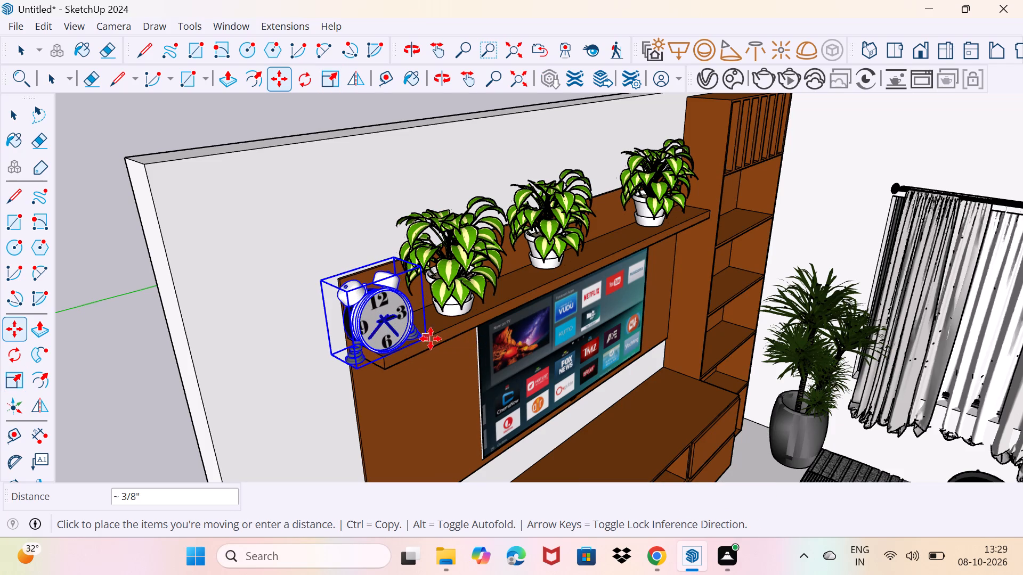
drag(430, 343, 445, 333)
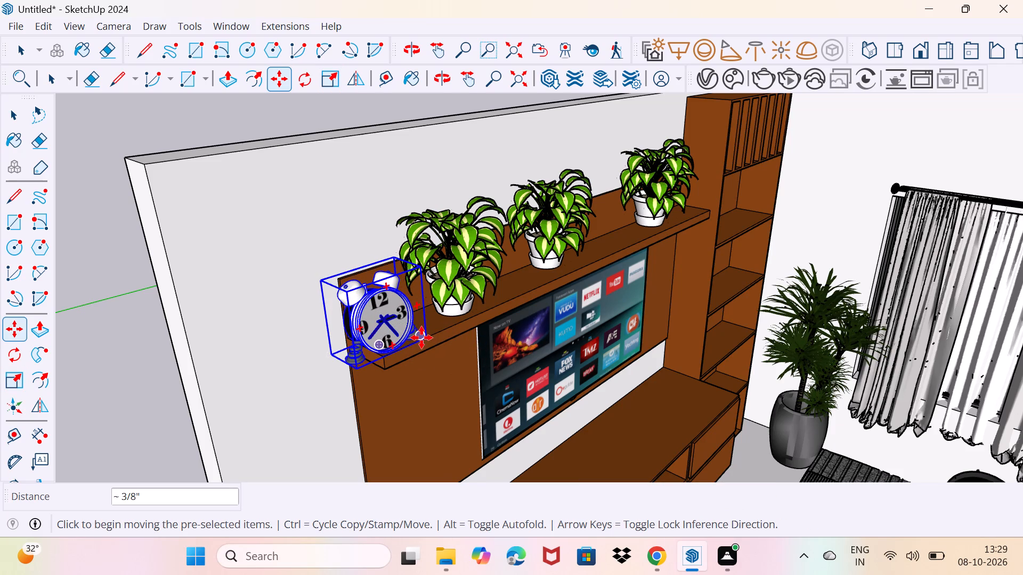
drag(421, 338, 437, 321)
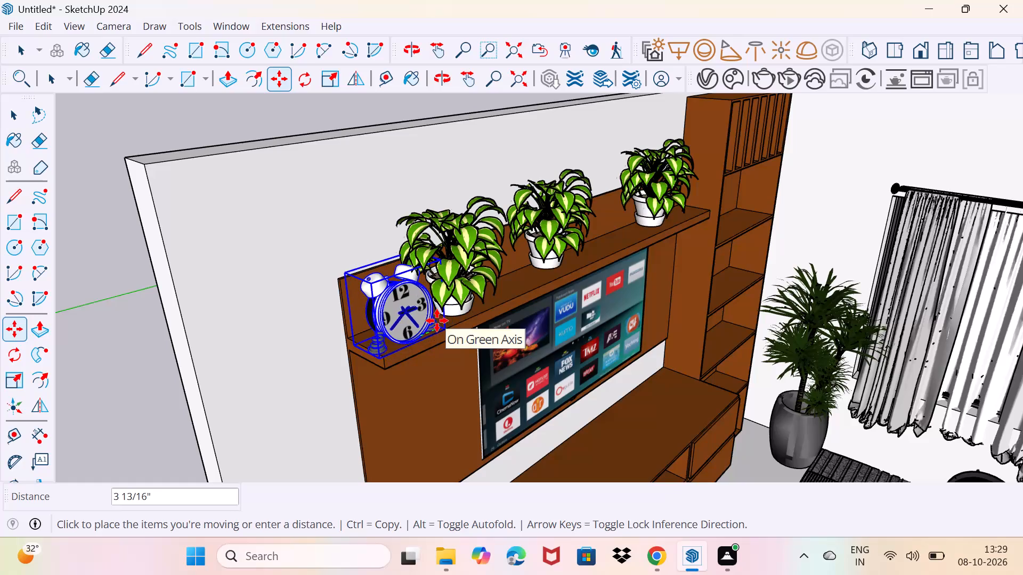
drag(437, 321, 440, 318)
click(440, 318)
key(space)
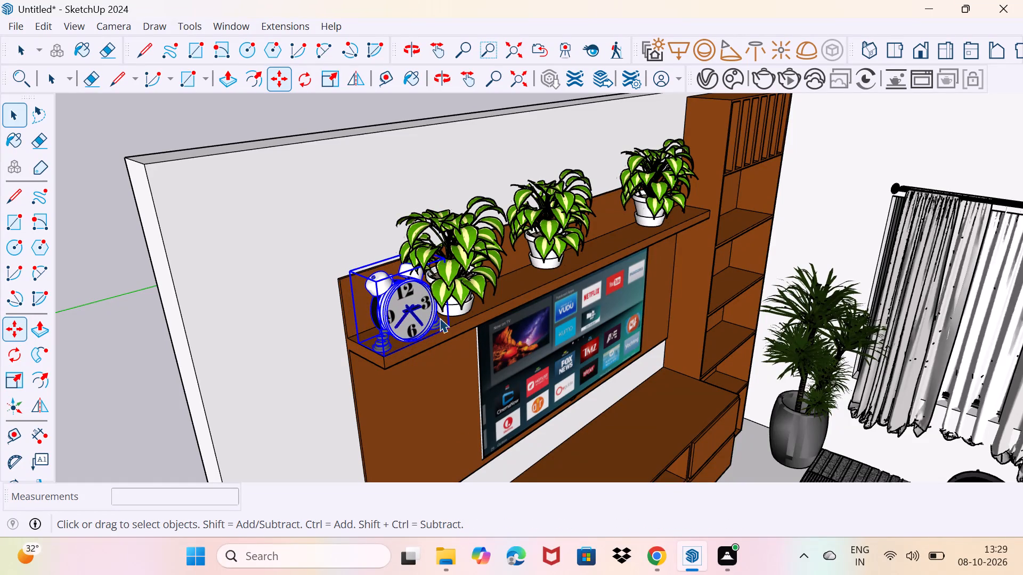
drag(150, 397, 161, 381)
Examine the clock and plants above the TV and the overall room furnishing from several viewpoints.
scroll(222, 347, down, 7)
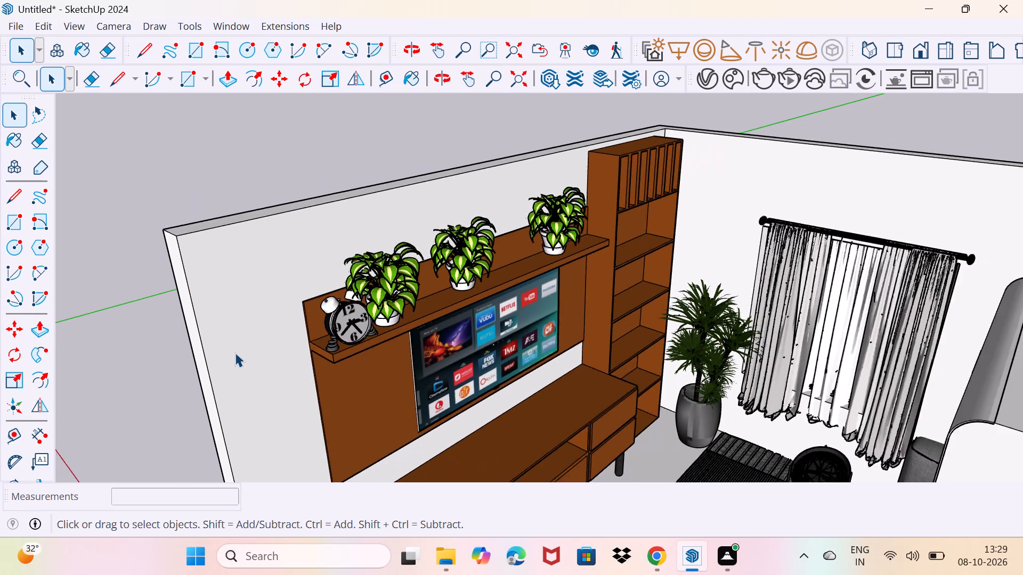
scroll(235, 352, down, 9)
middle_drag(275, 364, 381, 328)
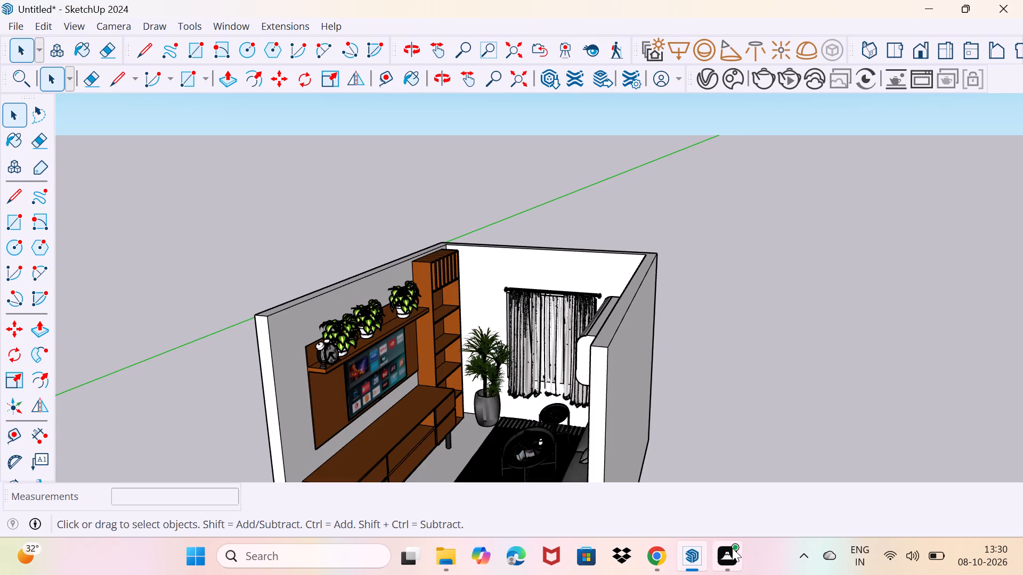
click(691, 563)
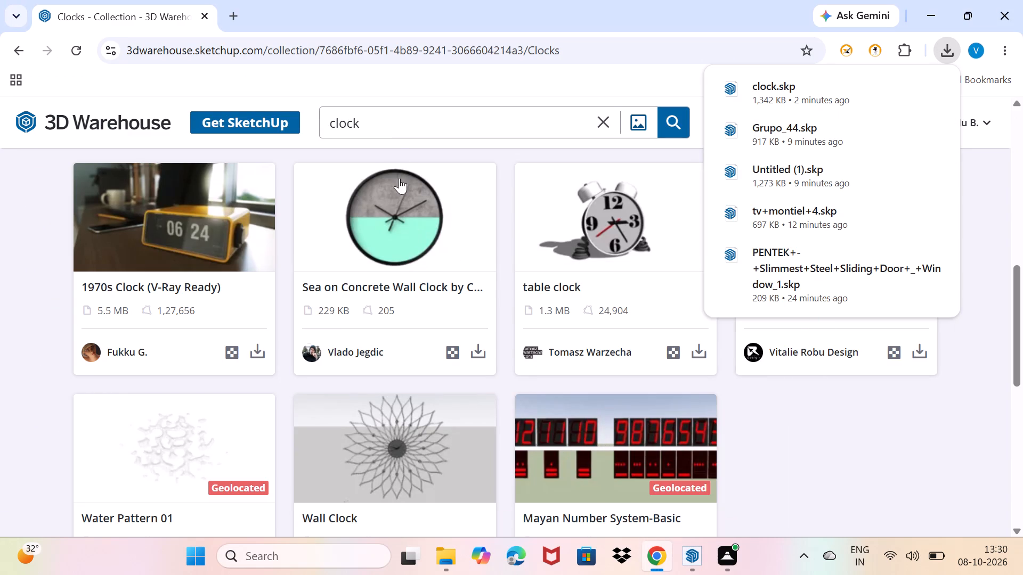
click(391, 122)
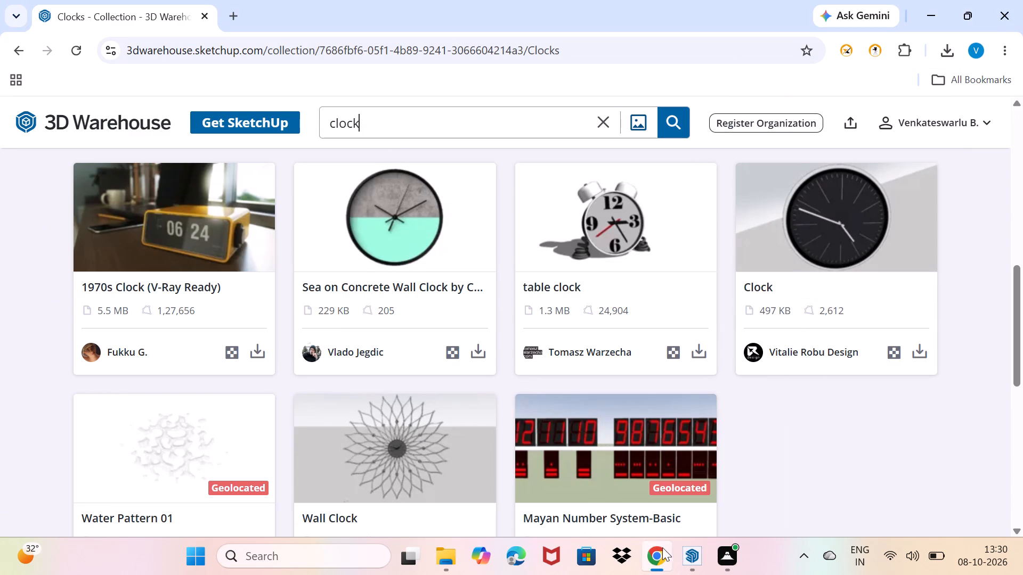
click(684, 555)
middle_drag(493, 425, 492, 400)
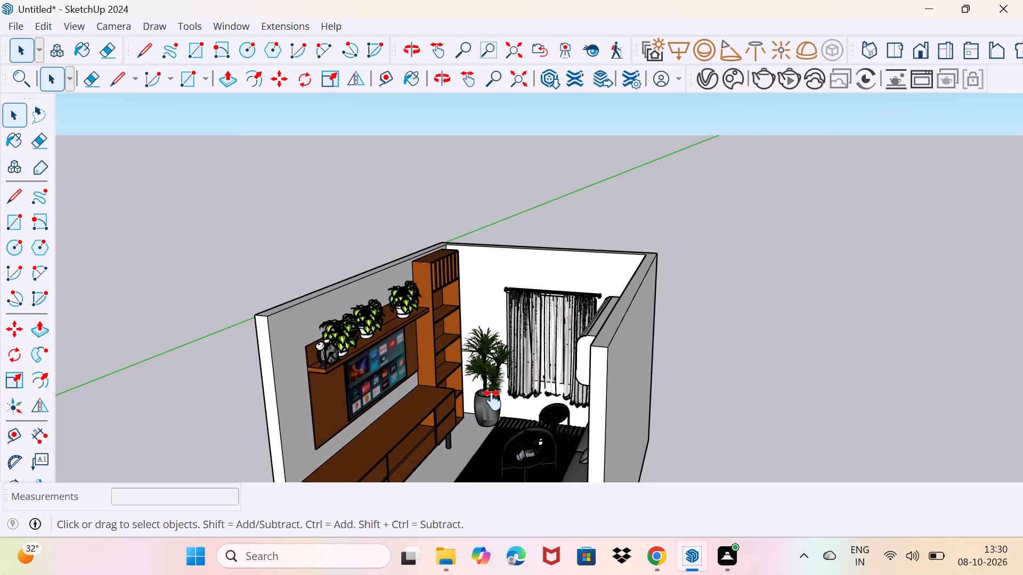
middle_drag(492, 400, 504, 302)
scroll(343, 166, up, 3)
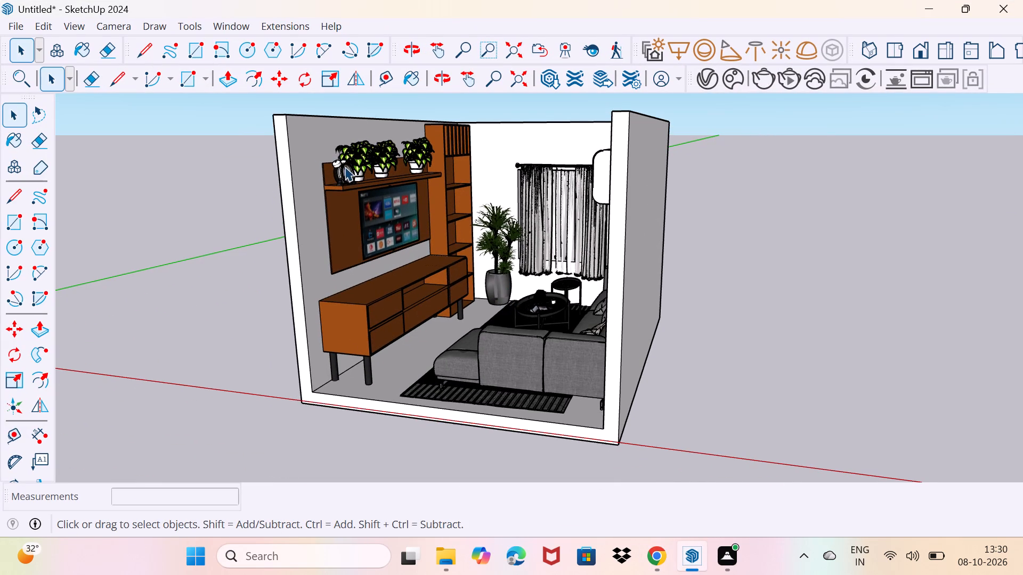
scroll(345, 167, up, 9)
middle_drag(343, 210, 379, 256)
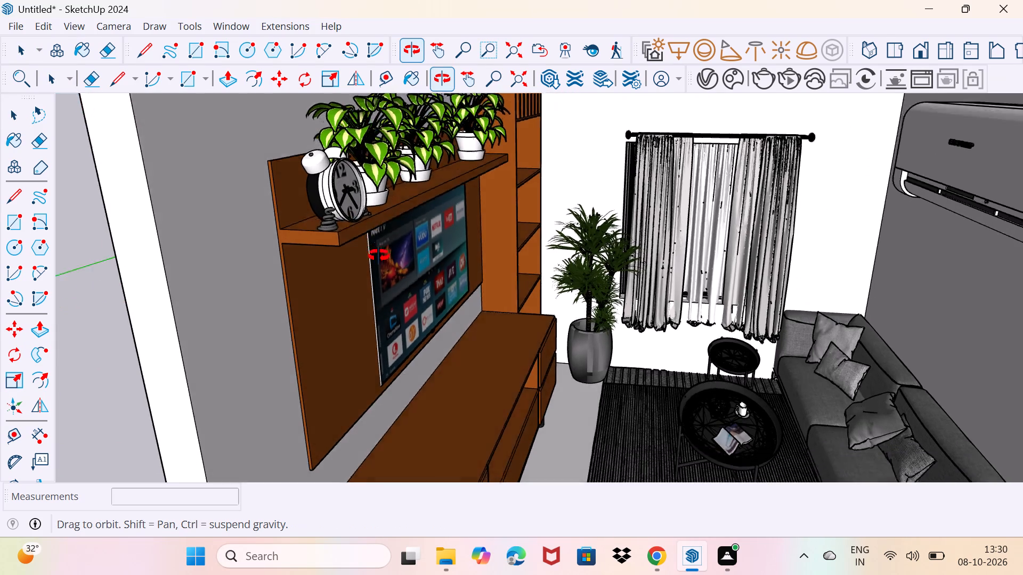
middle_drag(379, 256, 367, 264)
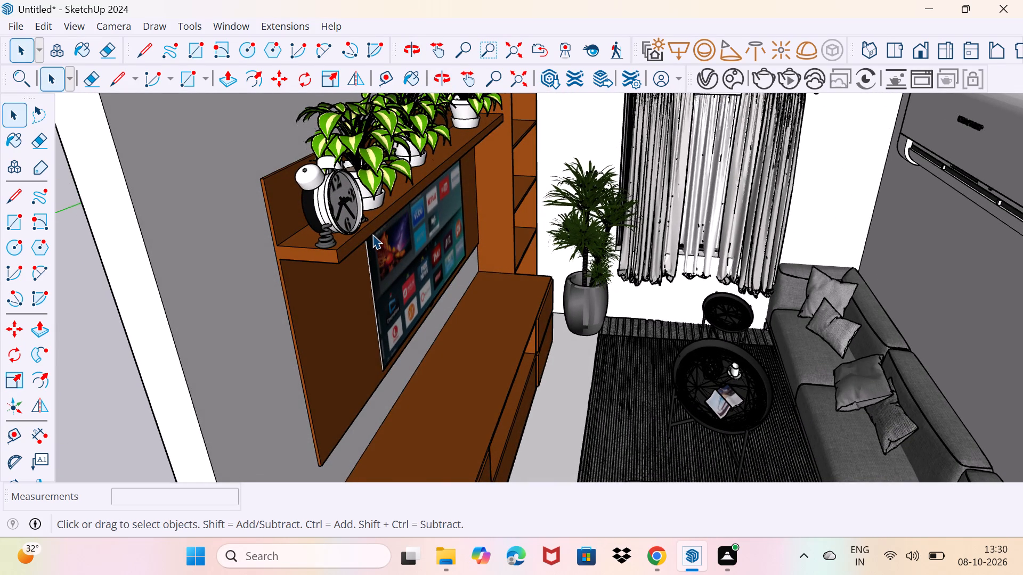
scroll(372, 234, down, 3)
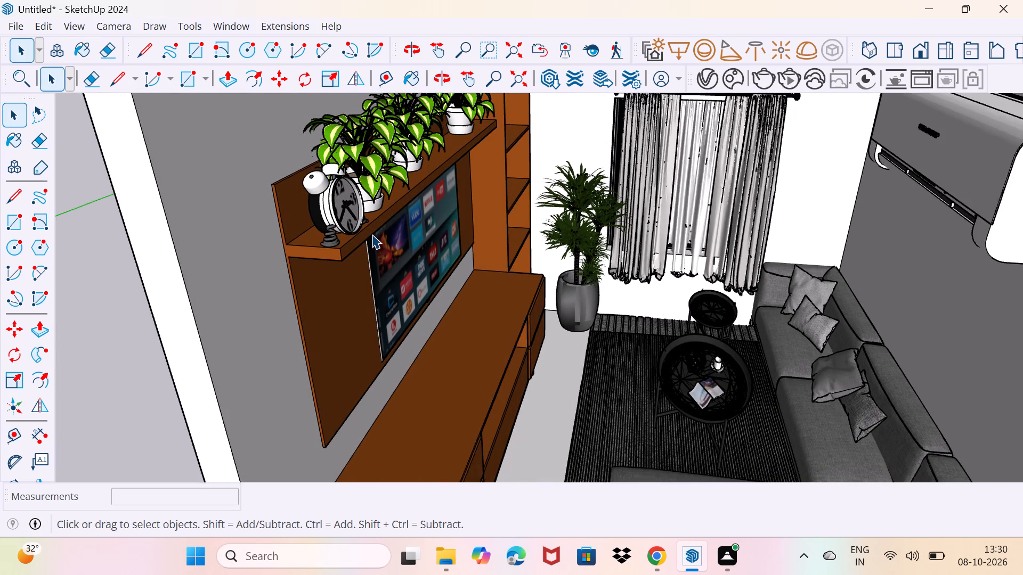
scroll(372, 234, down, 5)
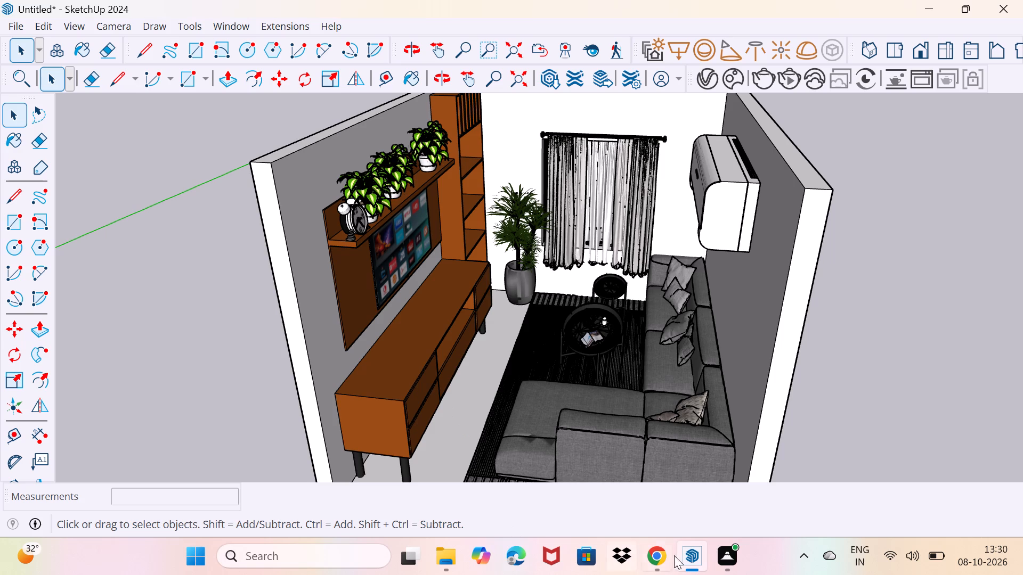
Switch to the browser and search 3D Warehouse for "plate".
click(655, 556)
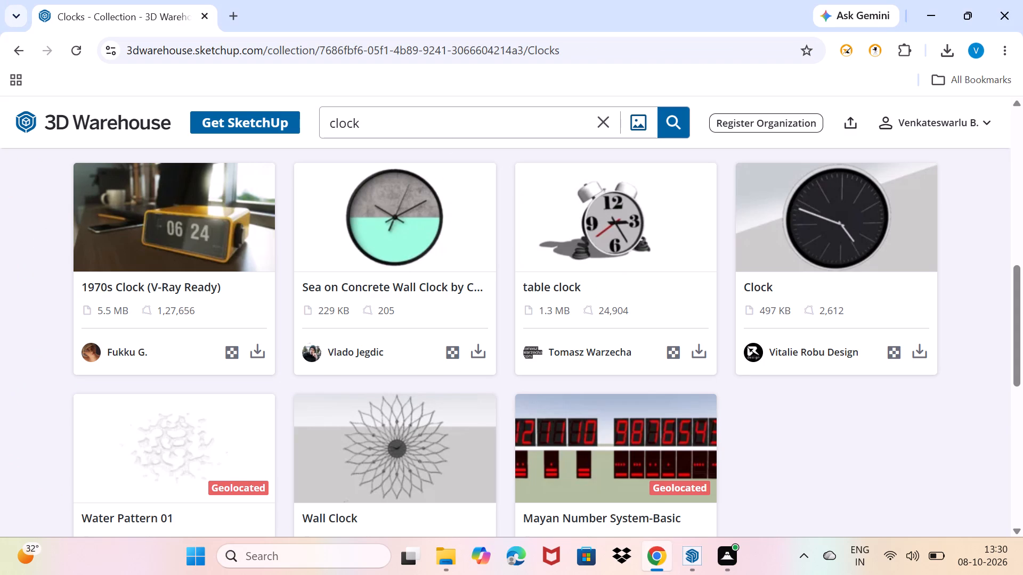
click(437, 132)
key(BackSpace)
key(BackSpace)
key(BackSpace)
key(BackSpace)
key(BackSpace)
key(BackSpace)
key(BackSpace)
key(BackSpace)
key(BackSpace)
key(BackSpace)
key(BackSpace)
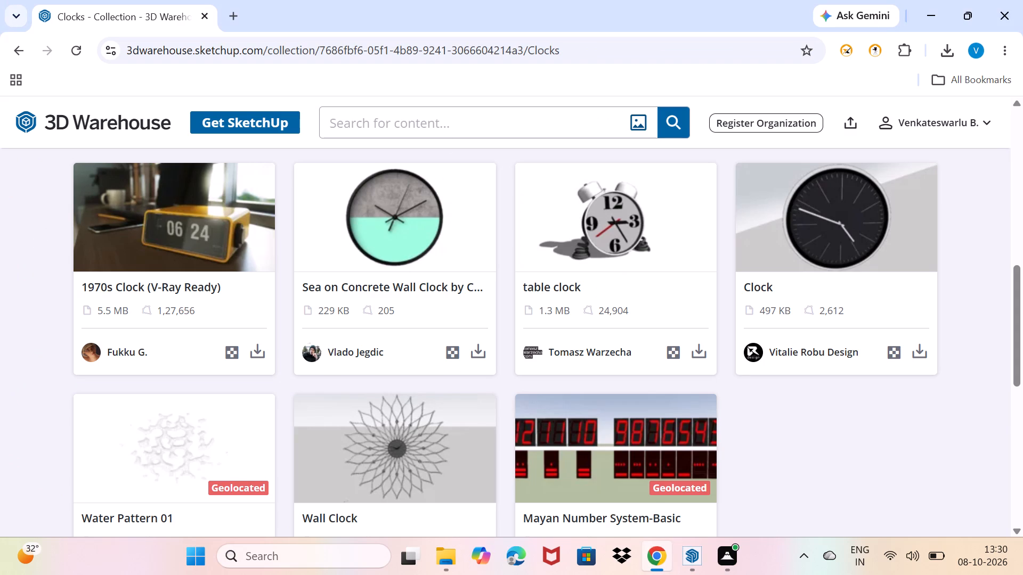
text(pla)
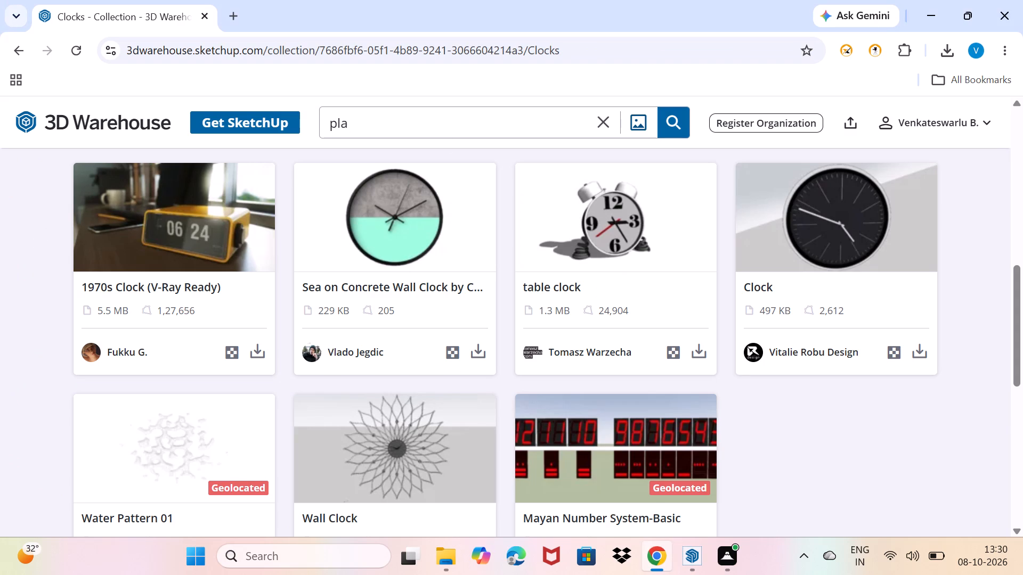
key(BackSpace)
key(a)
text(te)
key(Return)
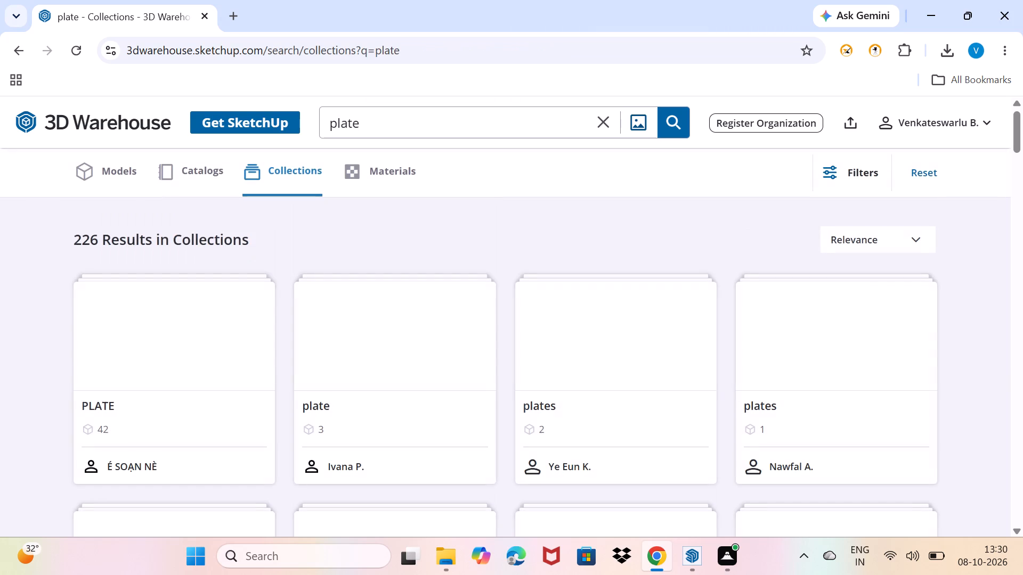
Look through the plate results, switching from collections to individual models.
scroll(489, 299, down, 2)
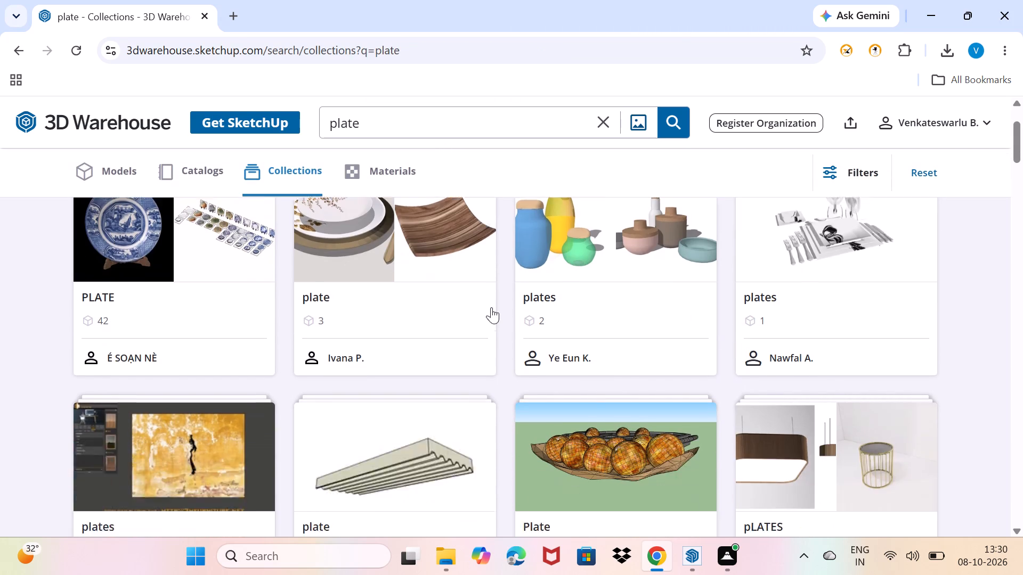
click(122, 172)
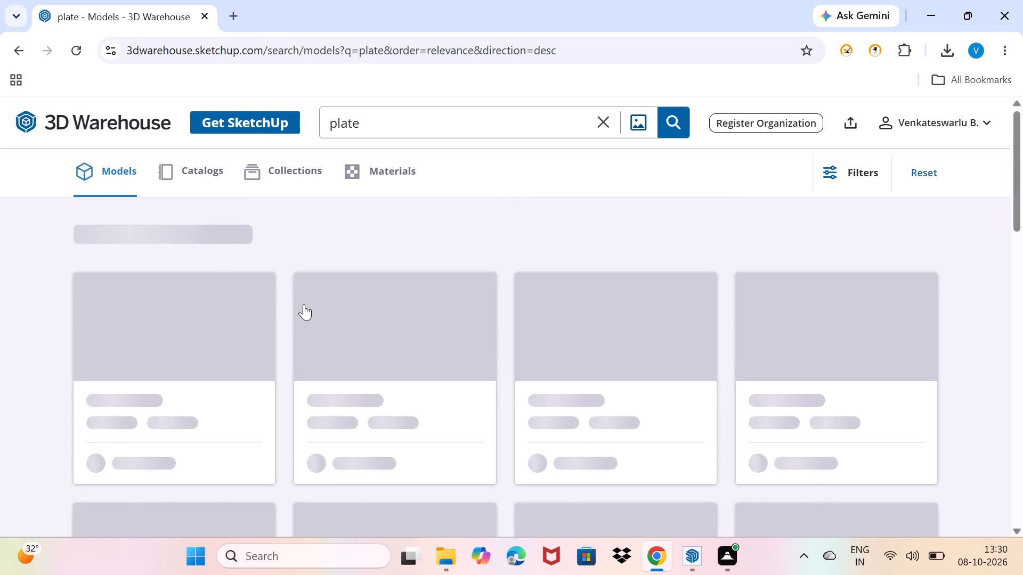
scroll(331, 327, down, 4)
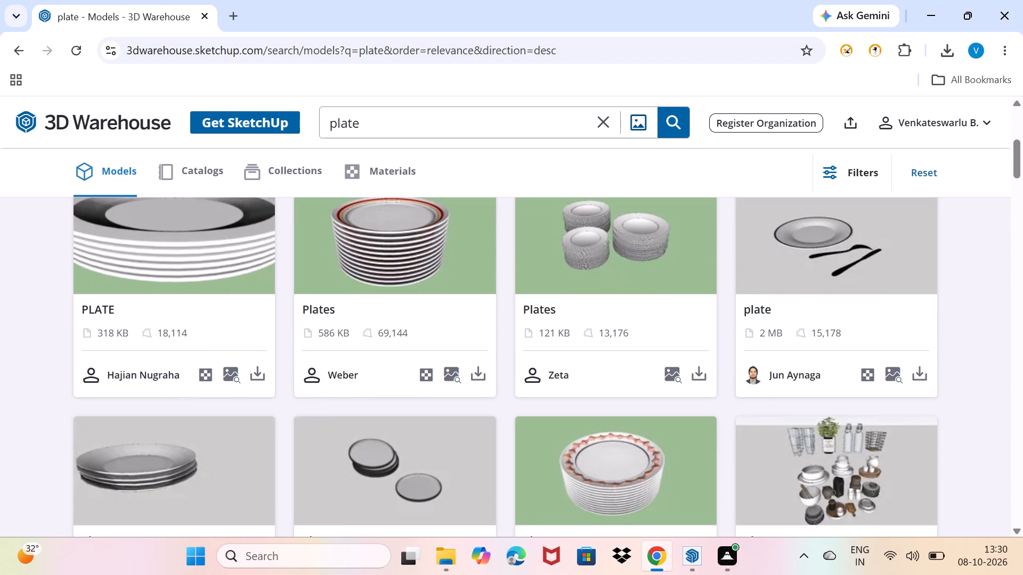
scroll(344, 331, down, 2)
scroll(432, 338, down, 4)
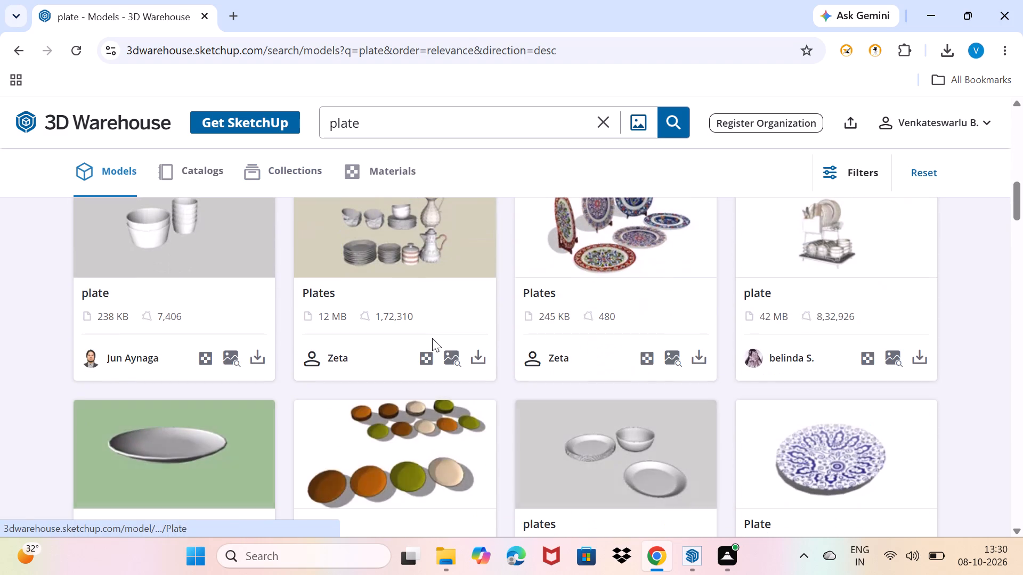
scroll(432, 338, down, 3)
scroll(429, 341, up, 4)
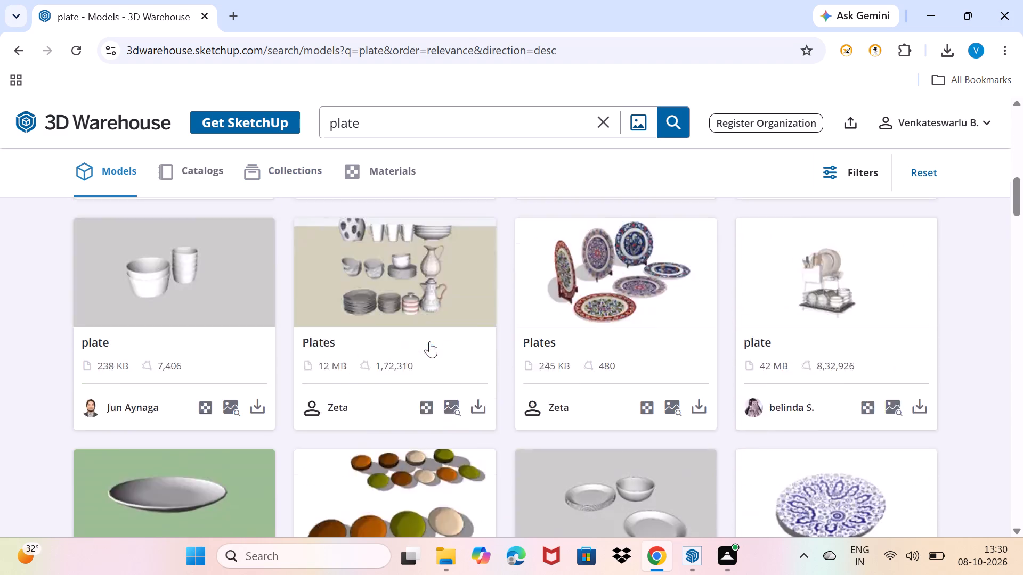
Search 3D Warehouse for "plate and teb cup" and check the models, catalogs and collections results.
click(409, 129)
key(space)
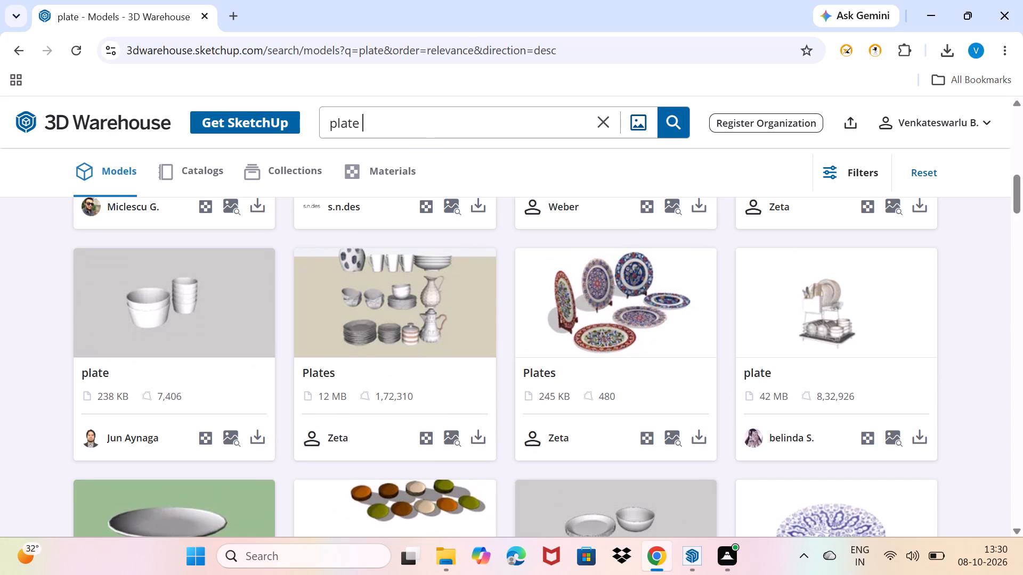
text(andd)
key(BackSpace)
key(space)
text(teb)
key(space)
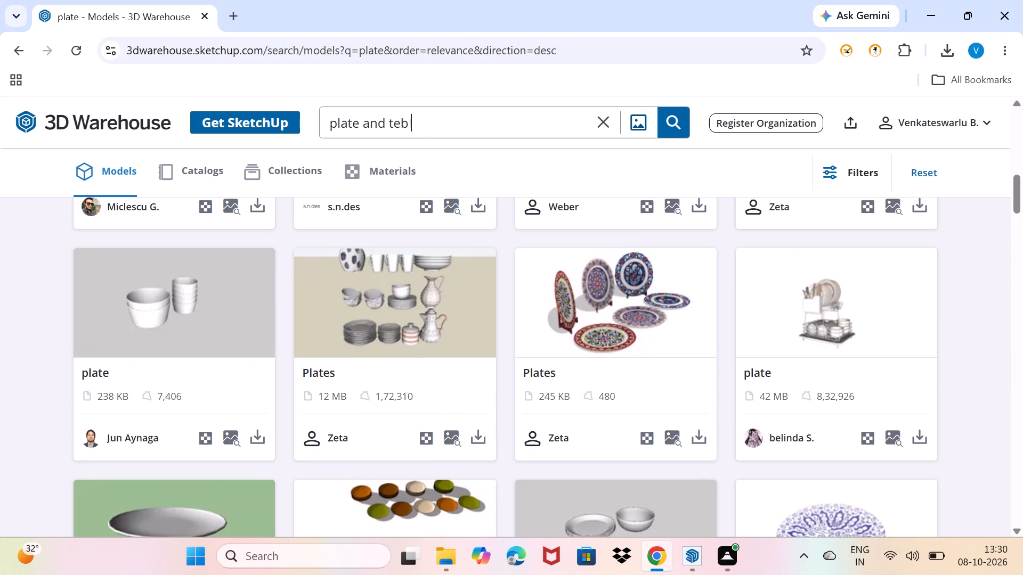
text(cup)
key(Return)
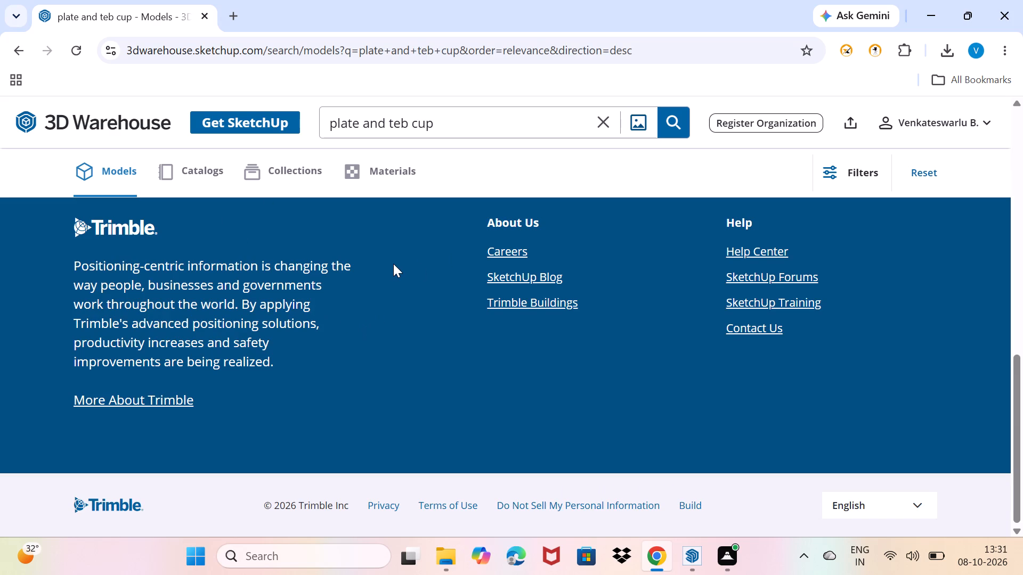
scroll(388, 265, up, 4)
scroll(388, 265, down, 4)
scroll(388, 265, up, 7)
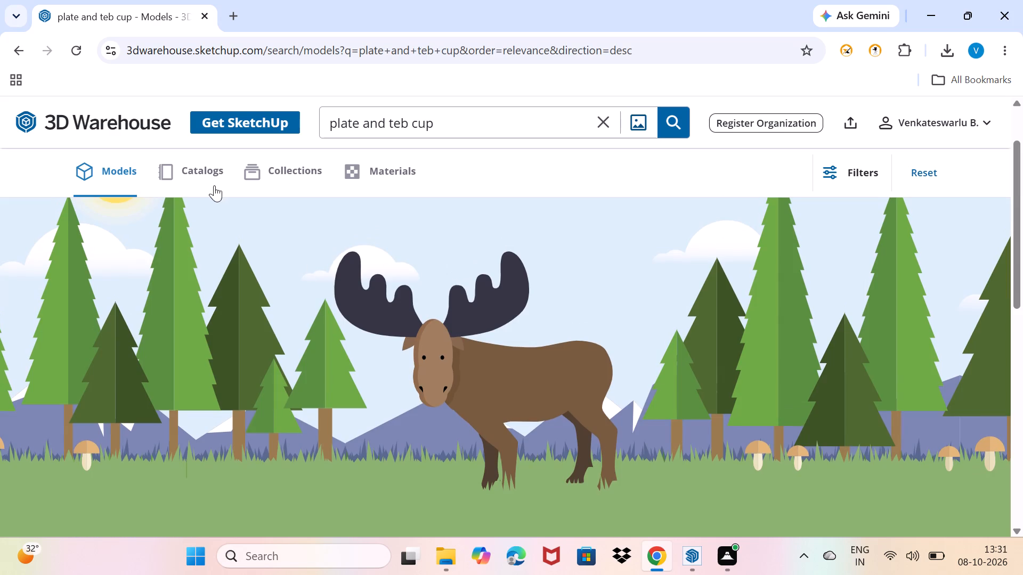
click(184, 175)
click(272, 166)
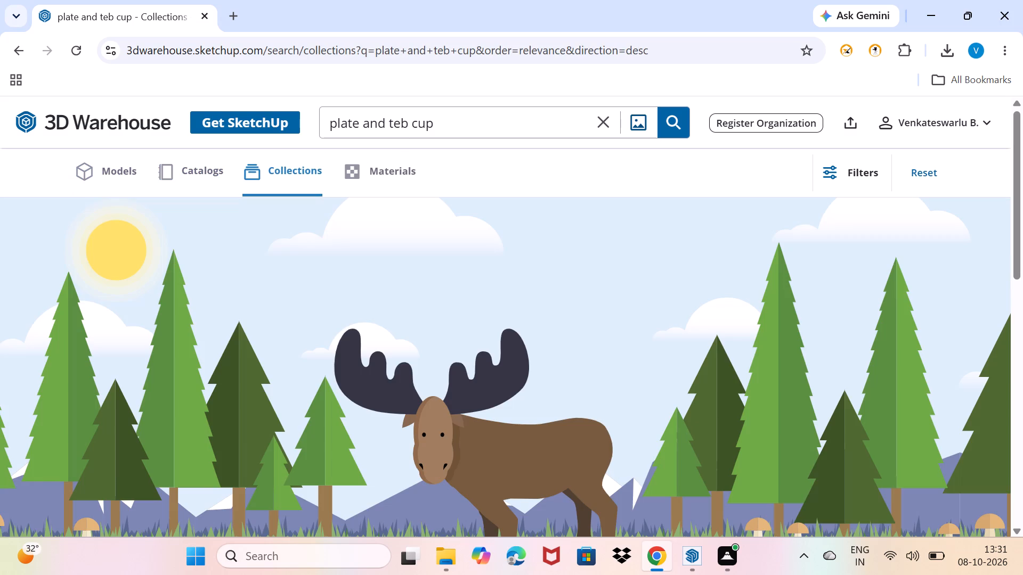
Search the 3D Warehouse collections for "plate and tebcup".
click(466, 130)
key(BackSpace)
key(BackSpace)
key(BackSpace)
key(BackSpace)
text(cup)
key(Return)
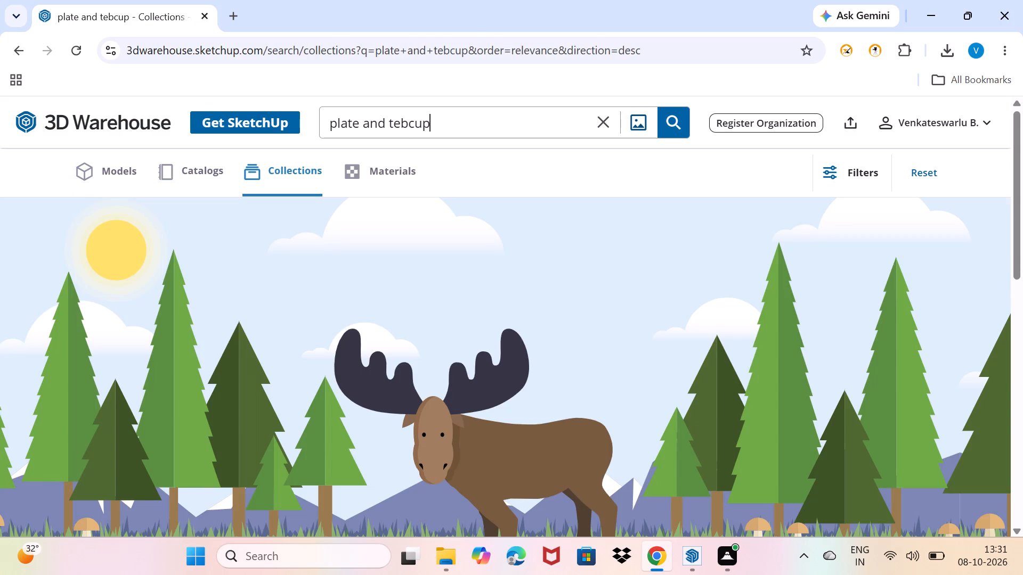
Shorten the query and search the 3D Warehouse collections for "plate" again.
click(466, 121)
key(BackSpace)
key(BackSpace)
key(BackSpace)
key(BackSpace)
key(BackSpace)
key(BackSpace)
key(BackSpace)
key(BackSpace)
key(BackSpace)
key(BackSpace)
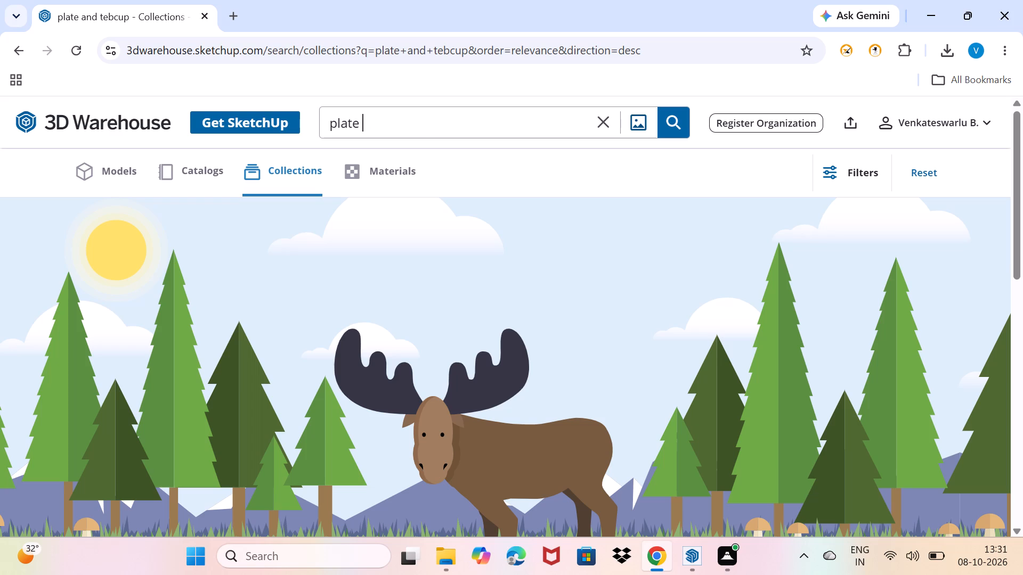
key(Return)
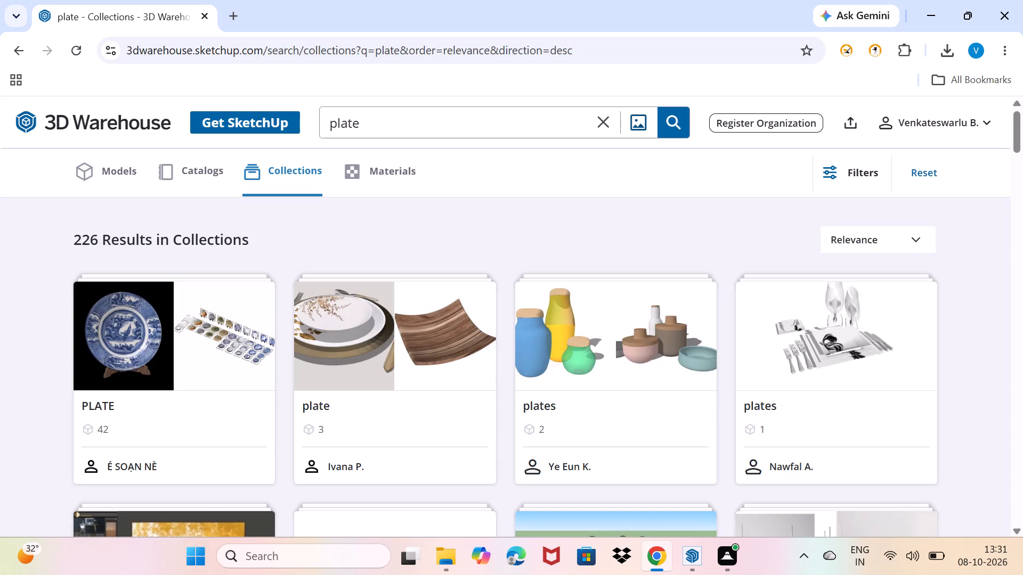
Look through the plate collections and open the PLATES & CUTLERY SET collection.
scroll(357, 341, down, 1)
scroll(358, 341, up, 1)
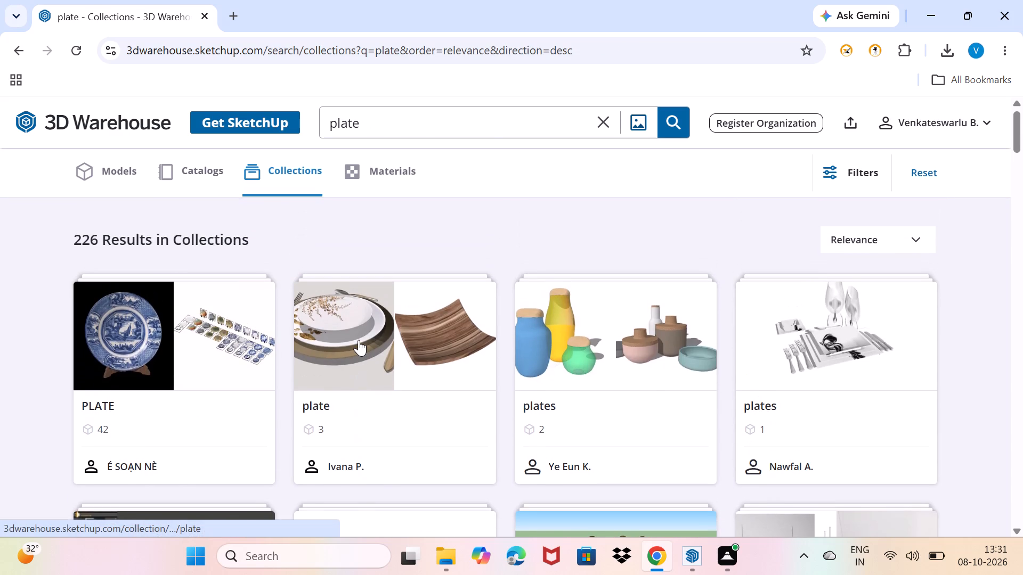
scroll(359, 340, down, 6)
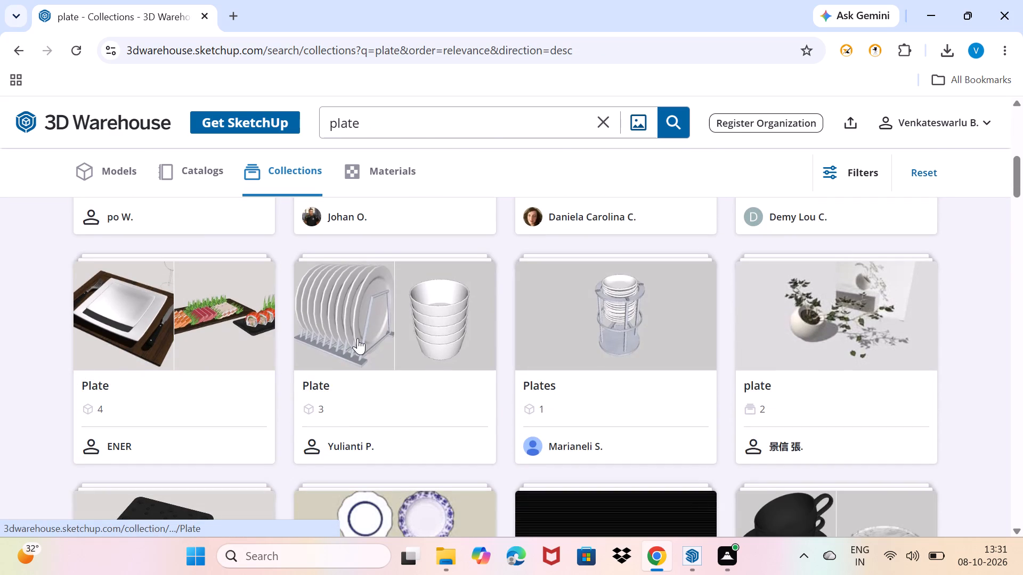
scroll(358, 338, down, 5)
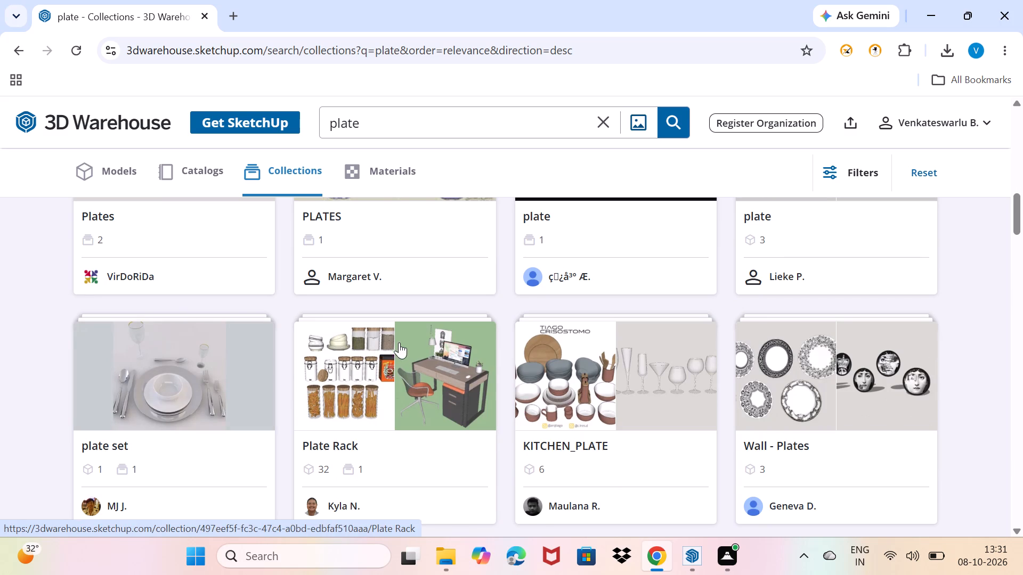
scroll(409, 346, down, 6)
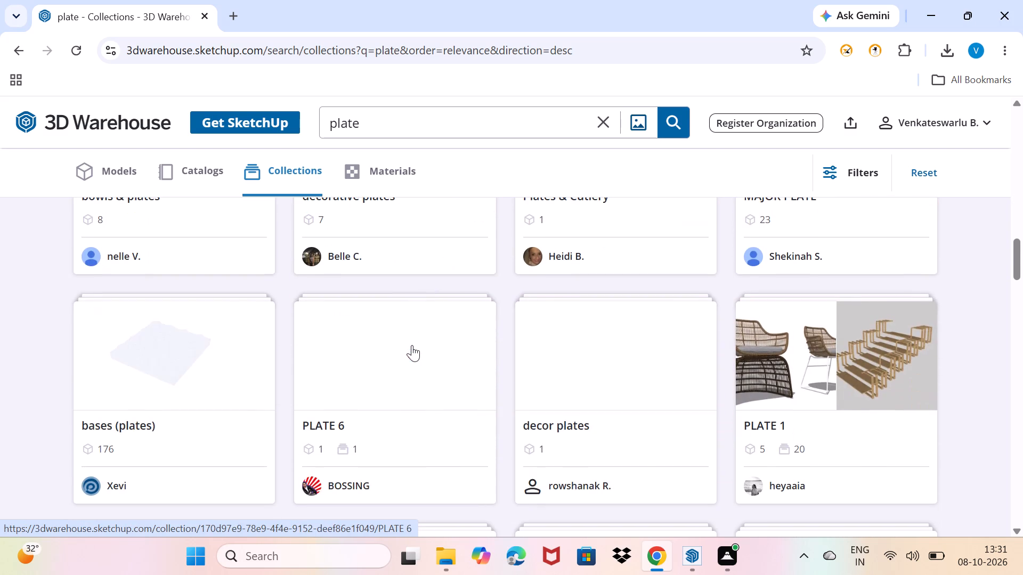
scroll(418, 339, down, 6)
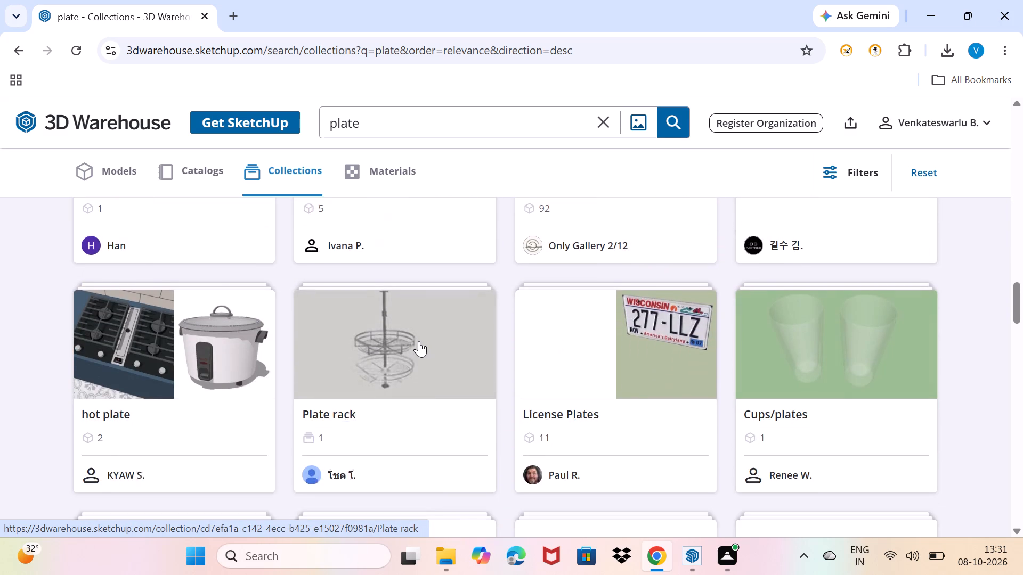
scroll(419, 340, down, 3)
scroll(419, 339, up, 4)
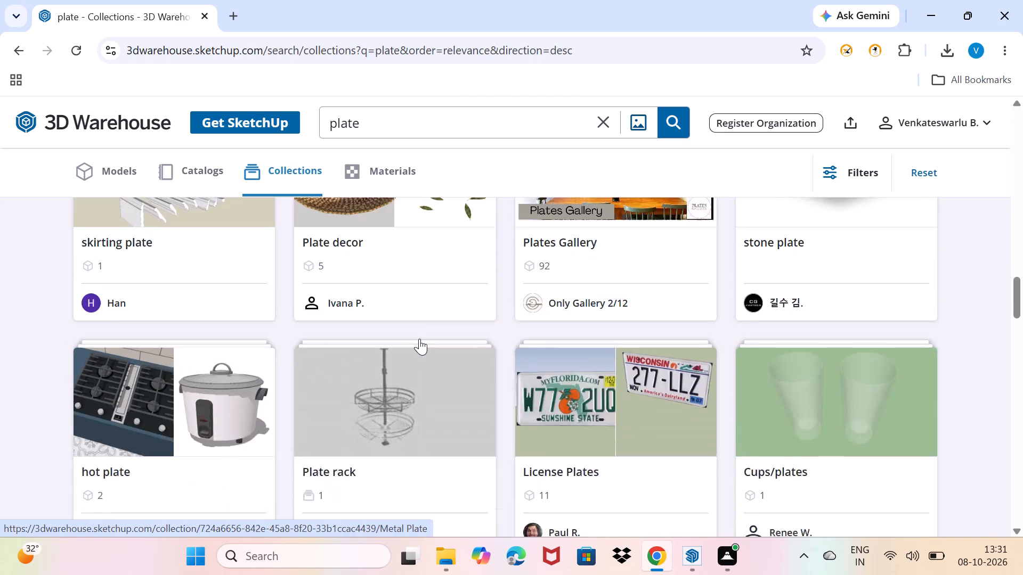
scroll(419, 339, down, 12)
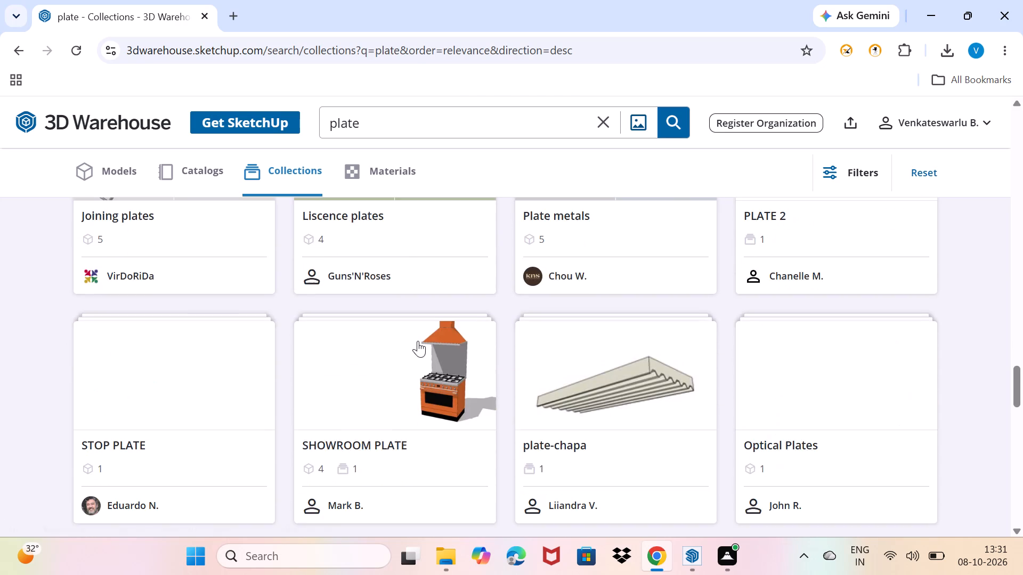
scroll(418, 341, down, 4)
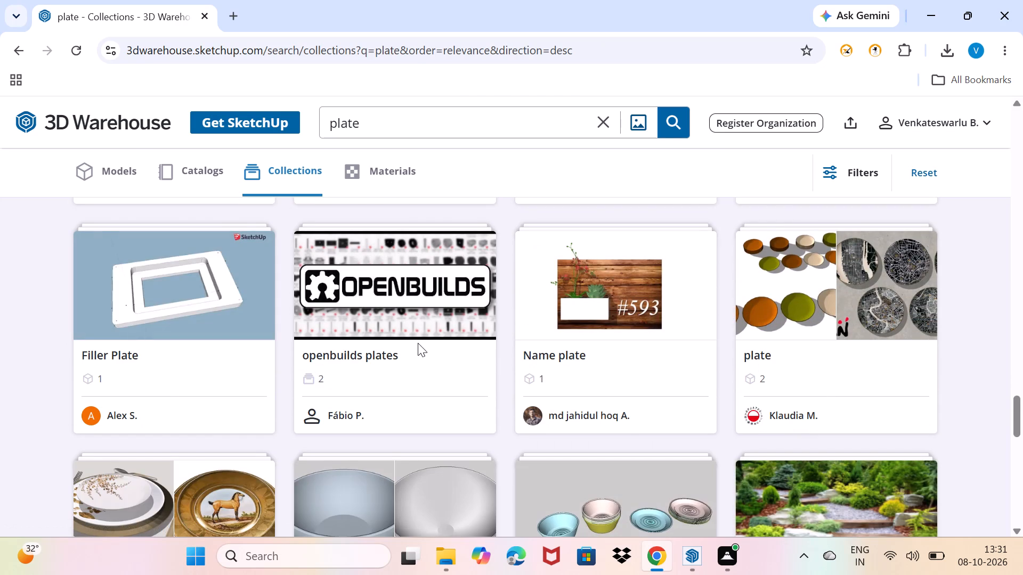
scroll(418, 343, down, 1)
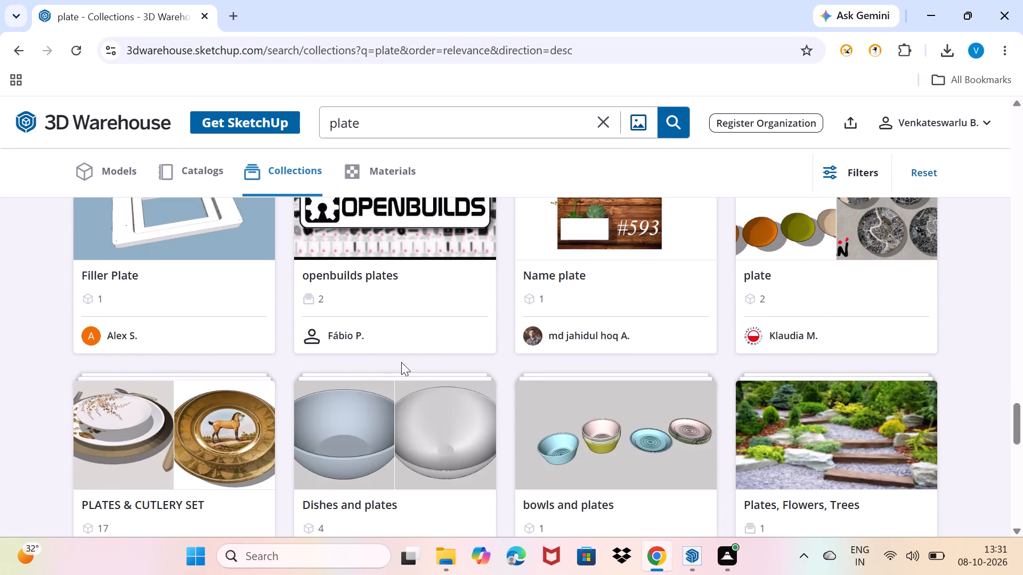
scroll(380, 386, down, 2)
click(211, 310)
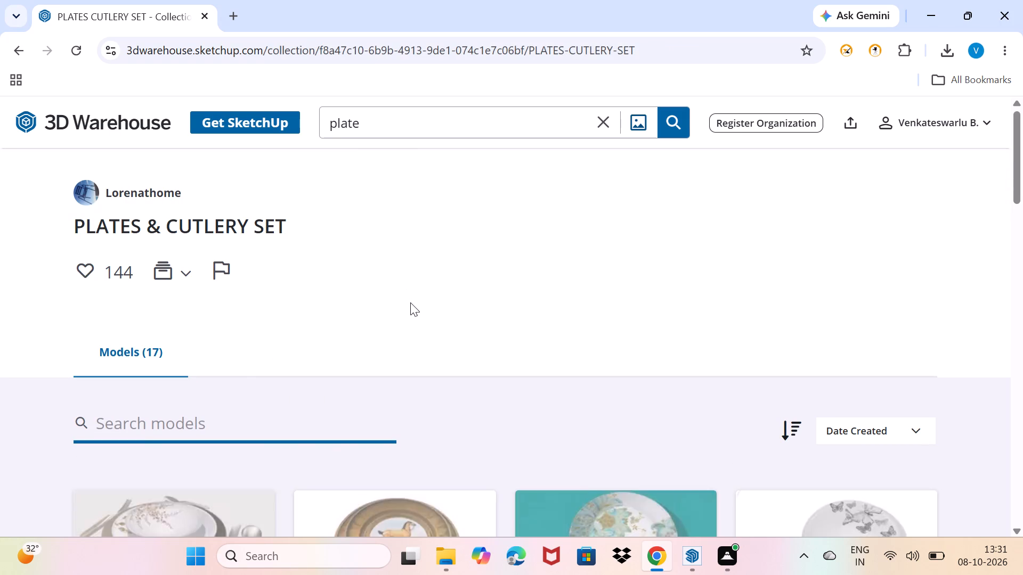
Download the "Verres à pied, wine glasses" model from the PLATES & CUTLERY SET collection.
scroll(410, 303, down, 4)
scroll(331, 329, down, 1)
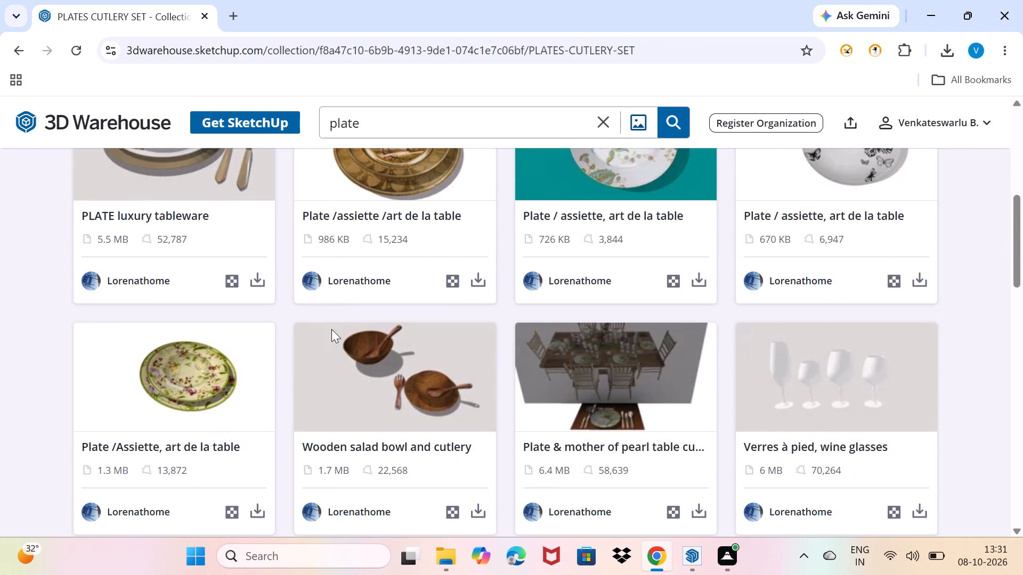
scroll(331, 329, down, 2)
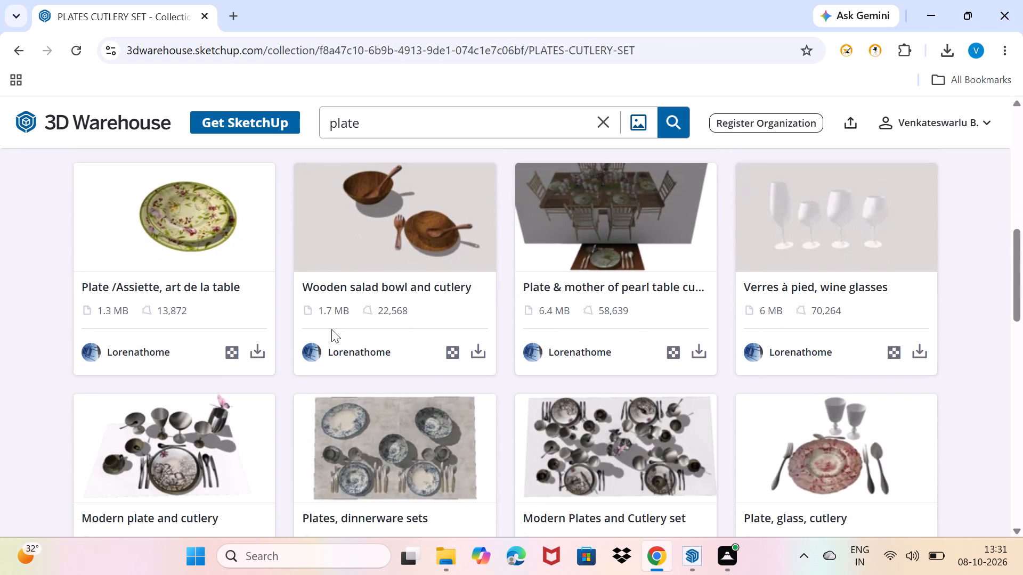
click(917, 348)
click(859, 388)
scroll(645, 325, down, 2)
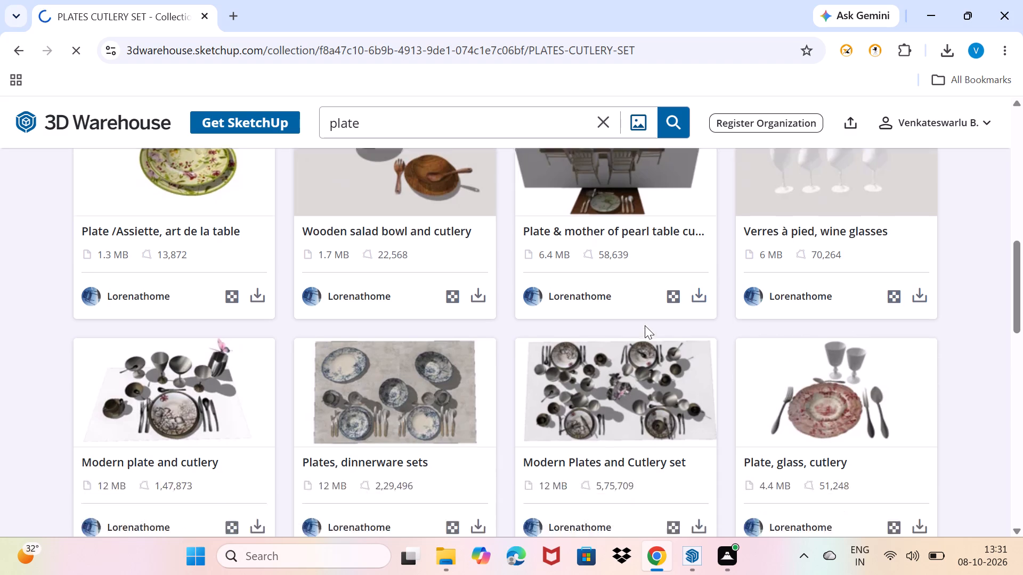
Download the "Plate, glass, cutlery" model from the collection as a SketchUp file.
scroll(645, 325, down, 1)
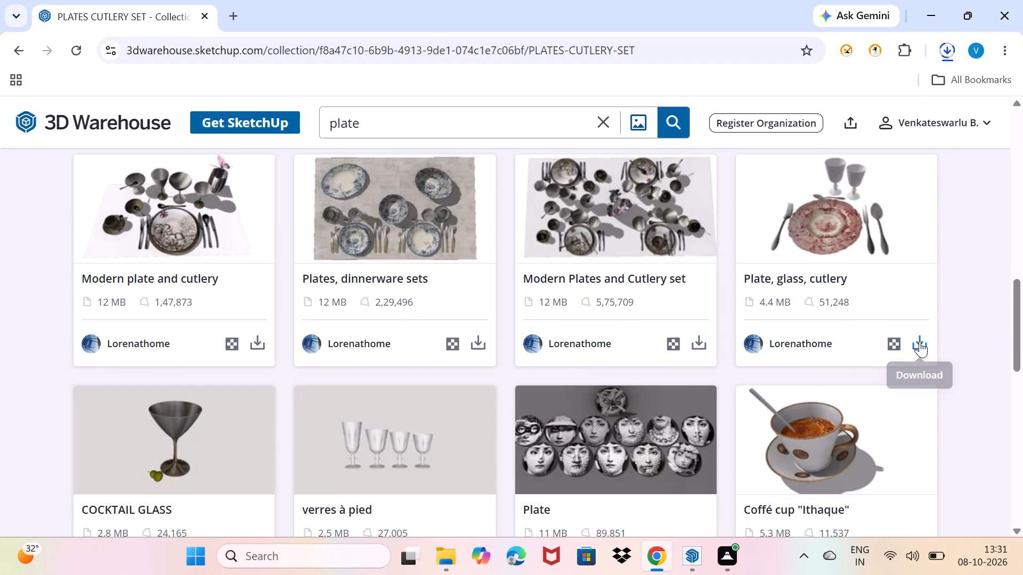
click(921, 341)
click(839, 378)
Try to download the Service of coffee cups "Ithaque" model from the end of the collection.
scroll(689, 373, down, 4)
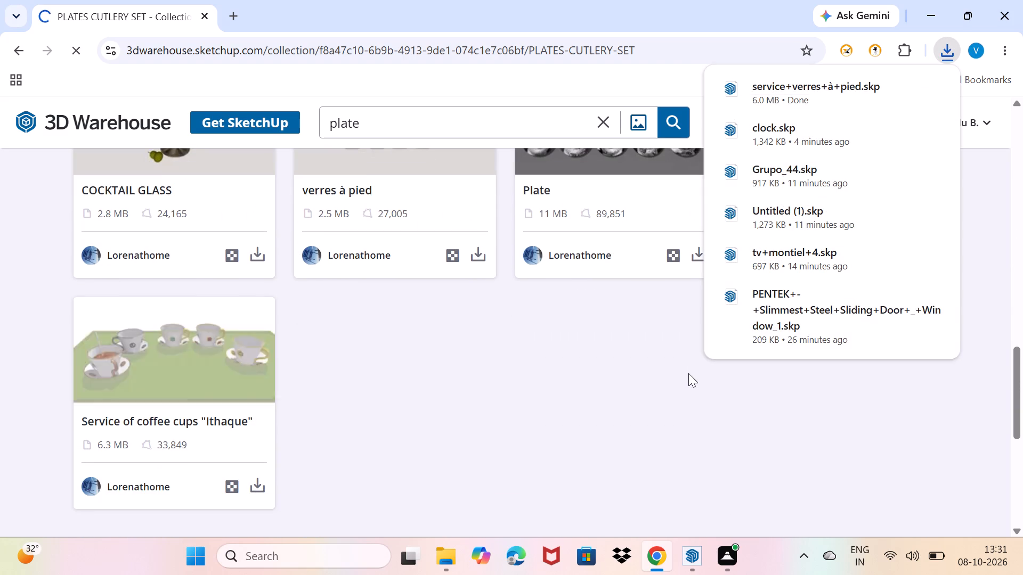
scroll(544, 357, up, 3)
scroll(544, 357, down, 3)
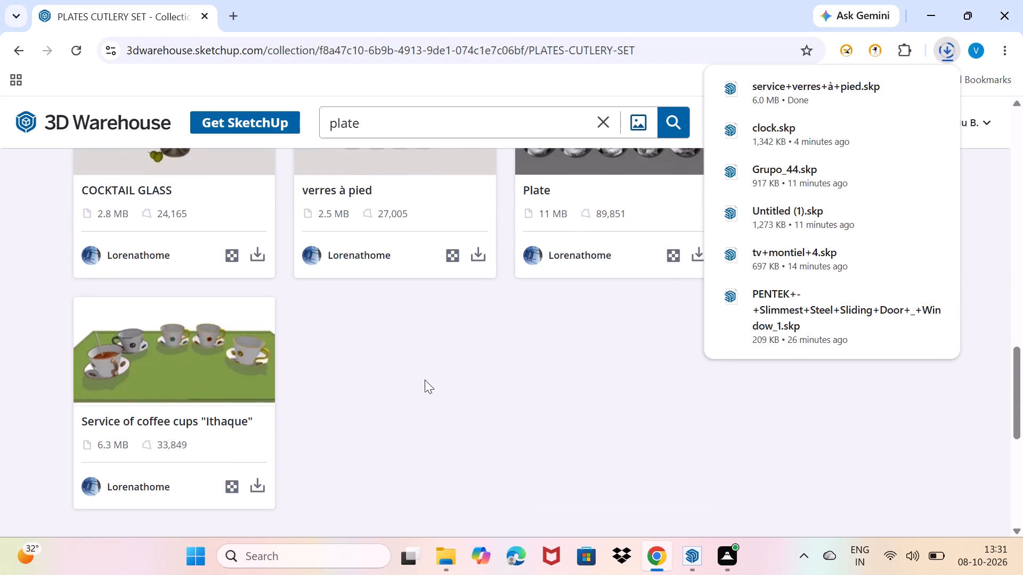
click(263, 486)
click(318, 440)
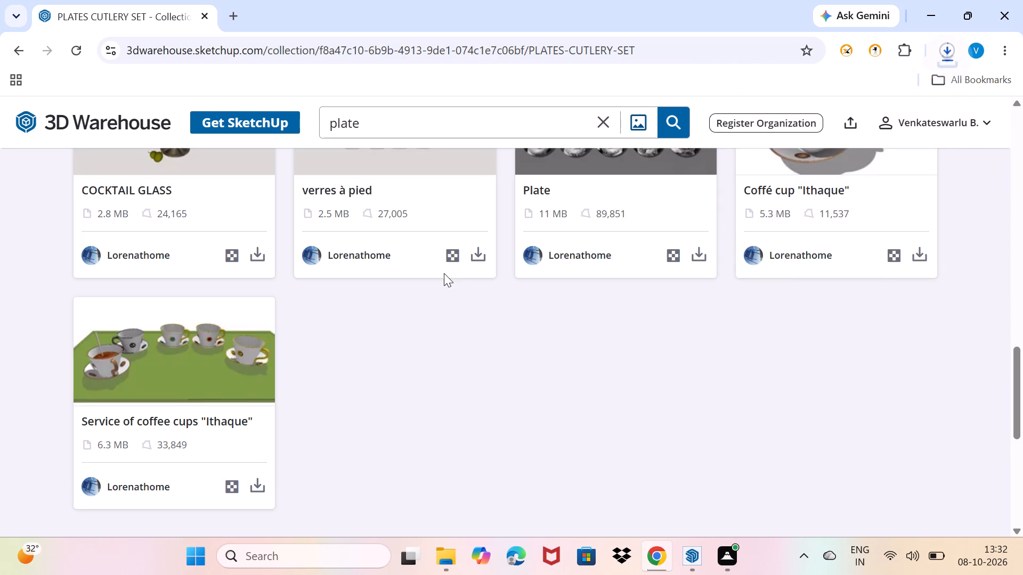
In SketchUp, import the downloaded assiette+retro model and place it on top of the TV cabinet at its near end.
click(695, 562)
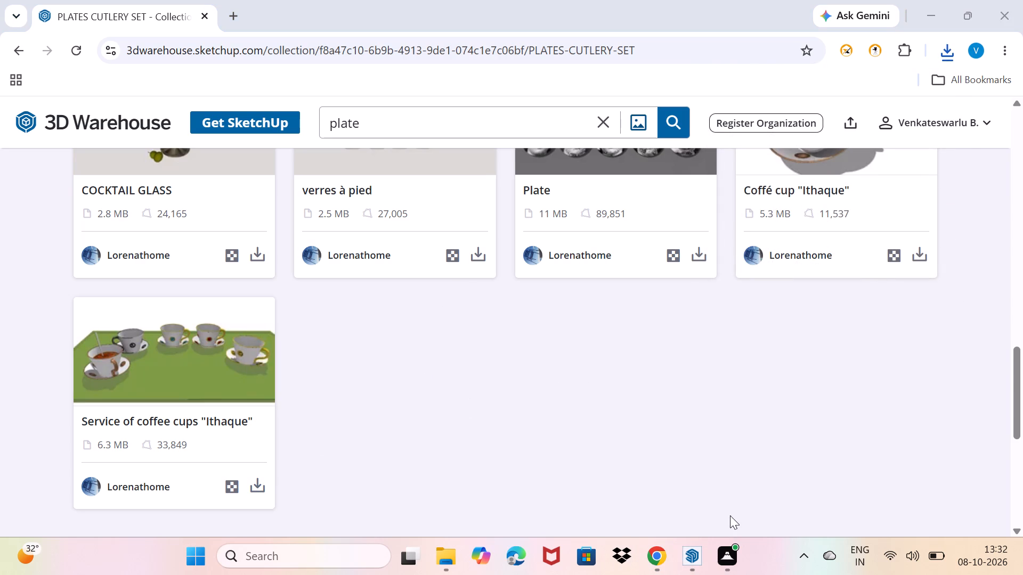
click(687, 557)
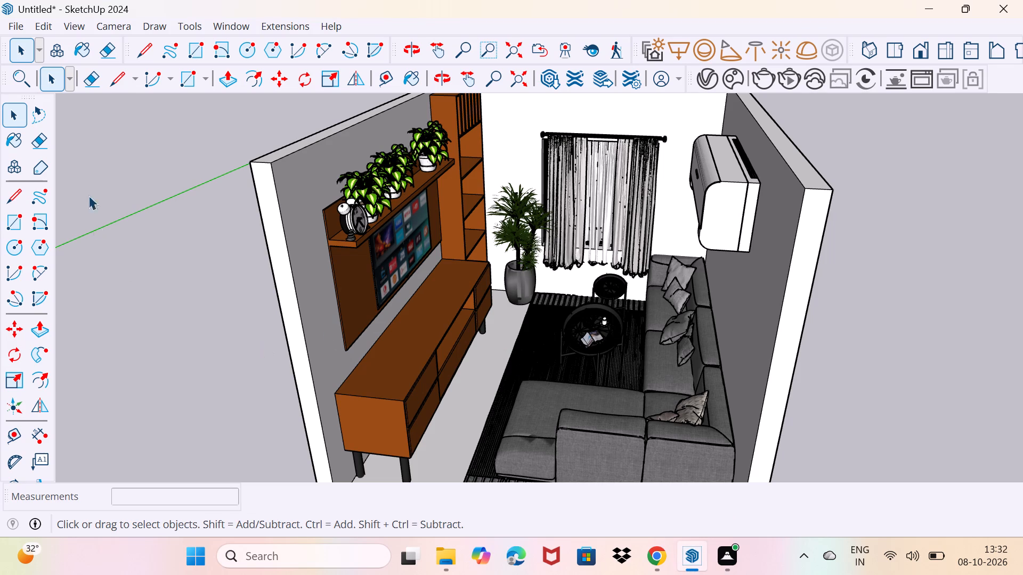
click(14, 23)
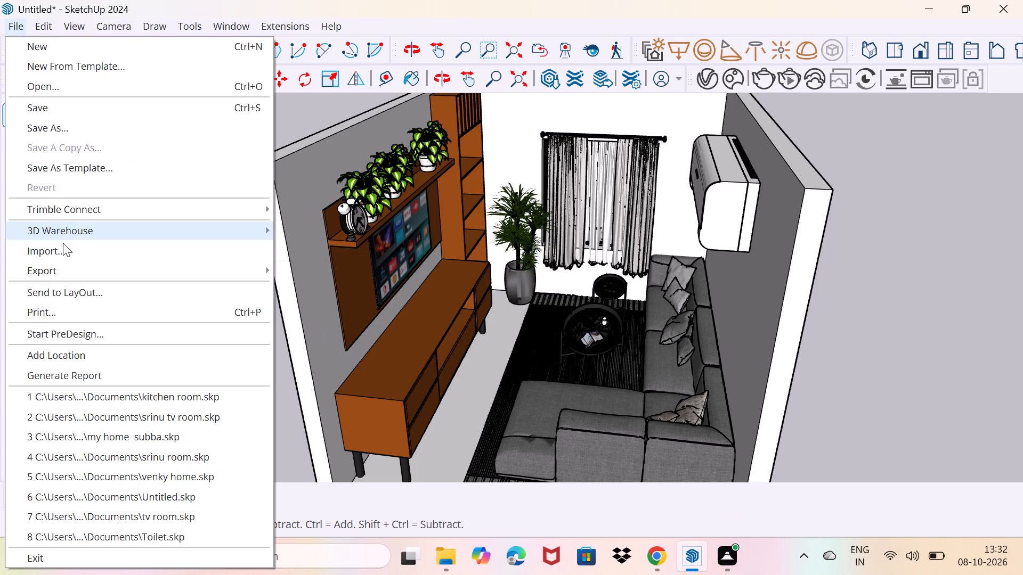
click(65, 251)
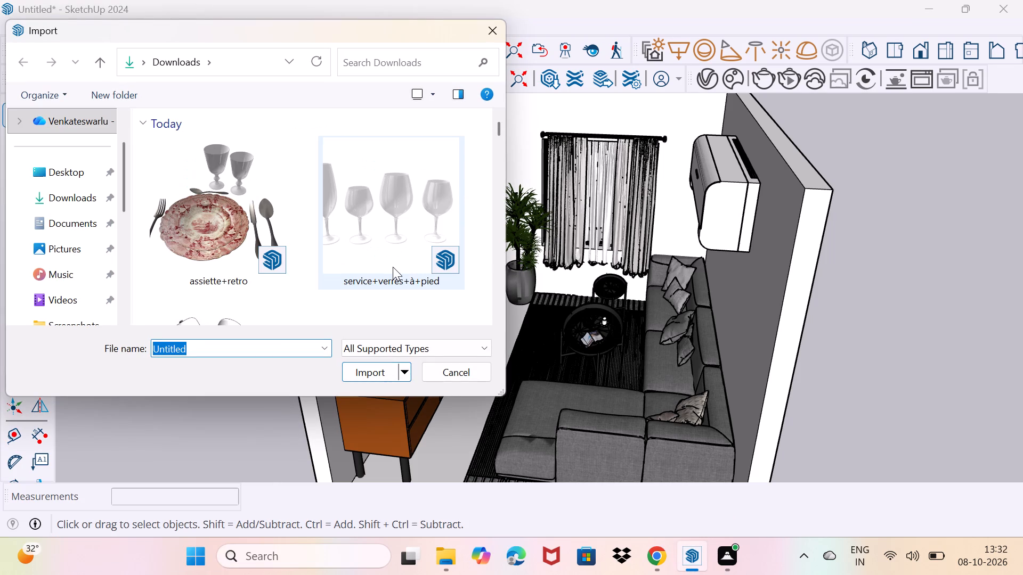
click(196, 244)
click(358, 372)
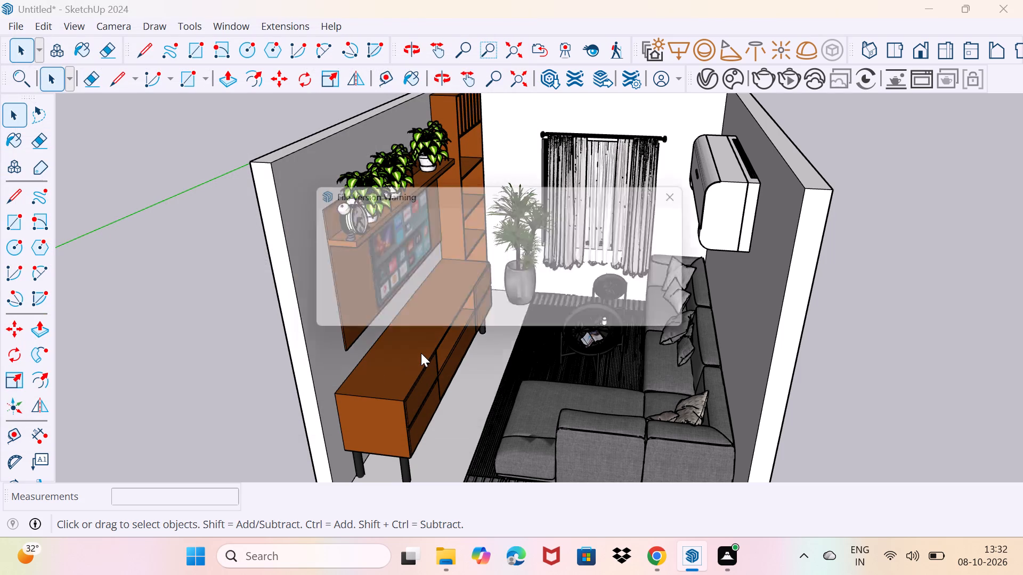
click(673, 322)
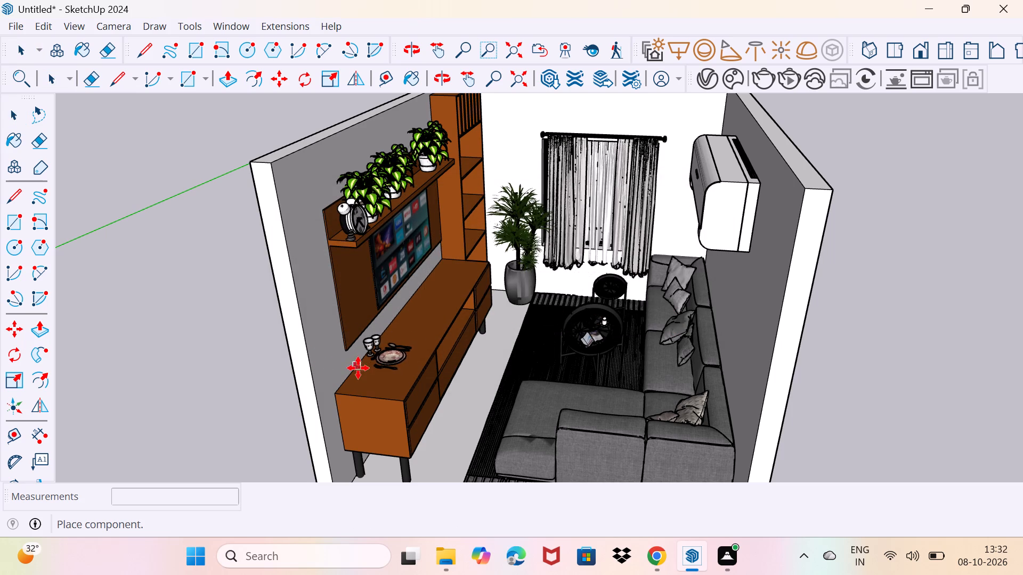
scroll(360, 364, up, 14)
middle_drag(389, 416, 388, 305)
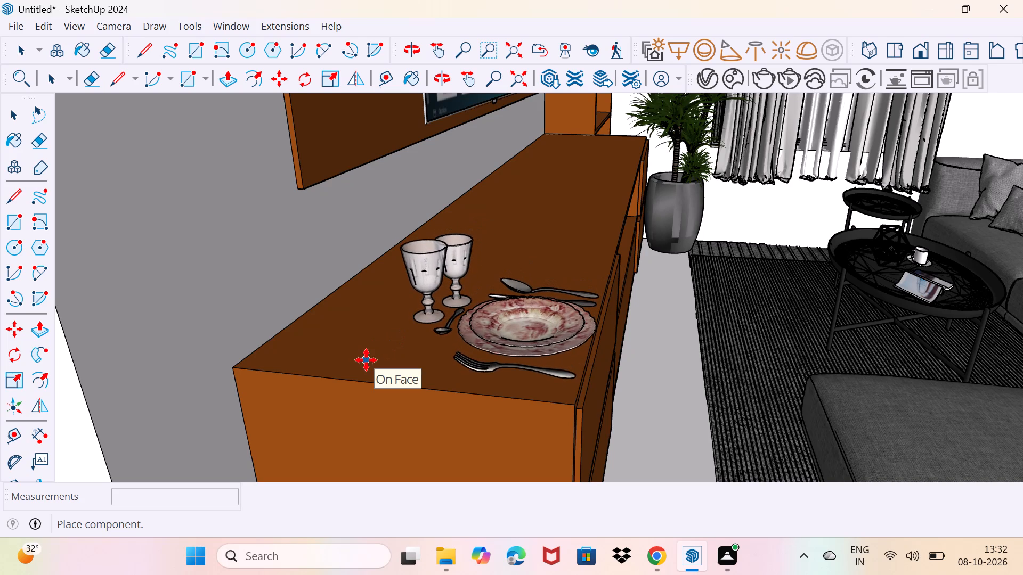
click(357, 358)
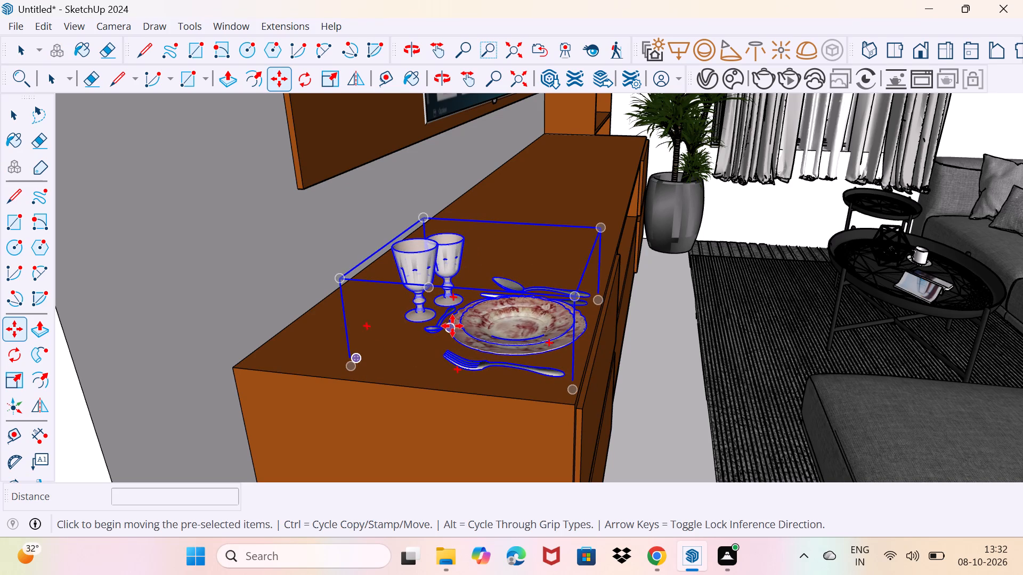
Move the plate, glass and cutlery set to the front corner of the cabinet top and deselect it.
click(574, 388)
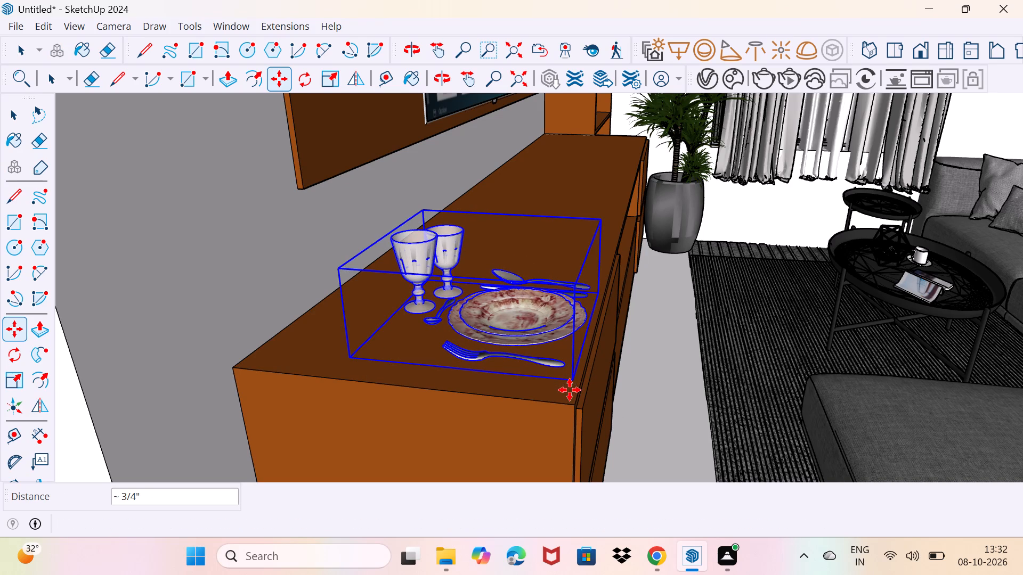
middle_drag(574, 386, 385, 409)
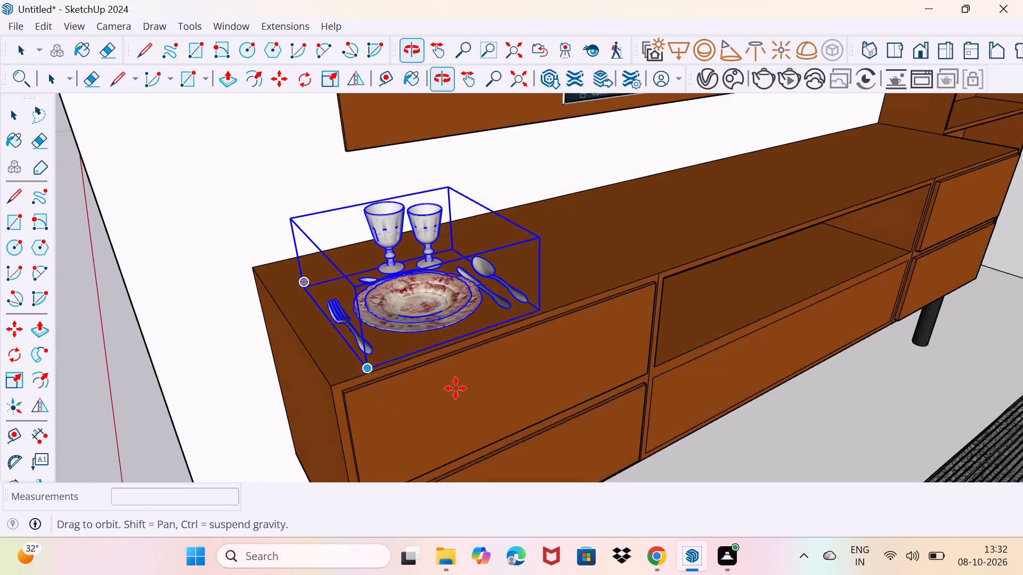
drag(540, 313, 517, 323)
click(517, 323)
key(space)
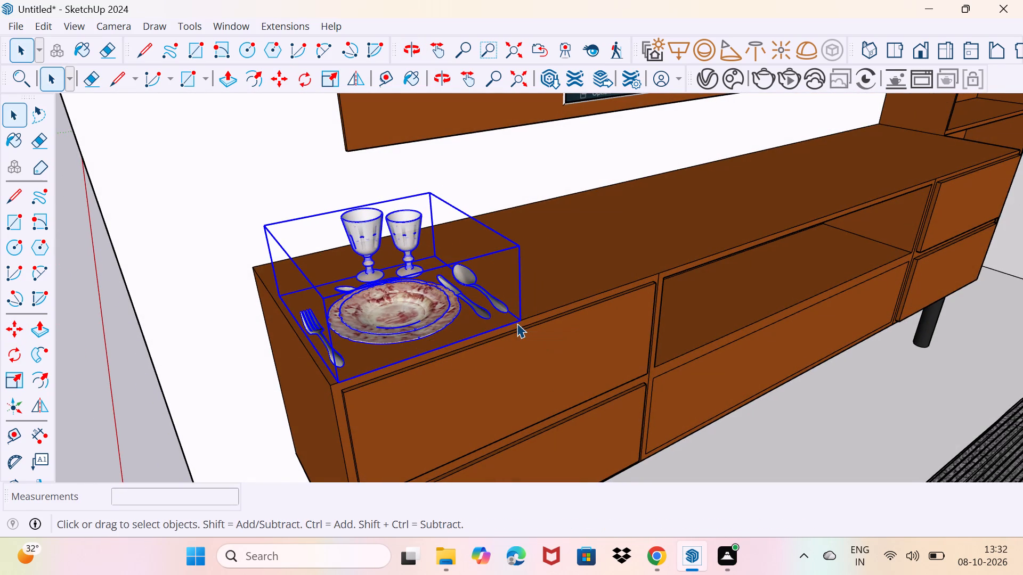
drag(750, 447, 770, 431)
Import the service+verres+à+pied wine glasses and place them on the far end of the TV cabinet beside the shelving.
scroll(668, 404, down, 8)
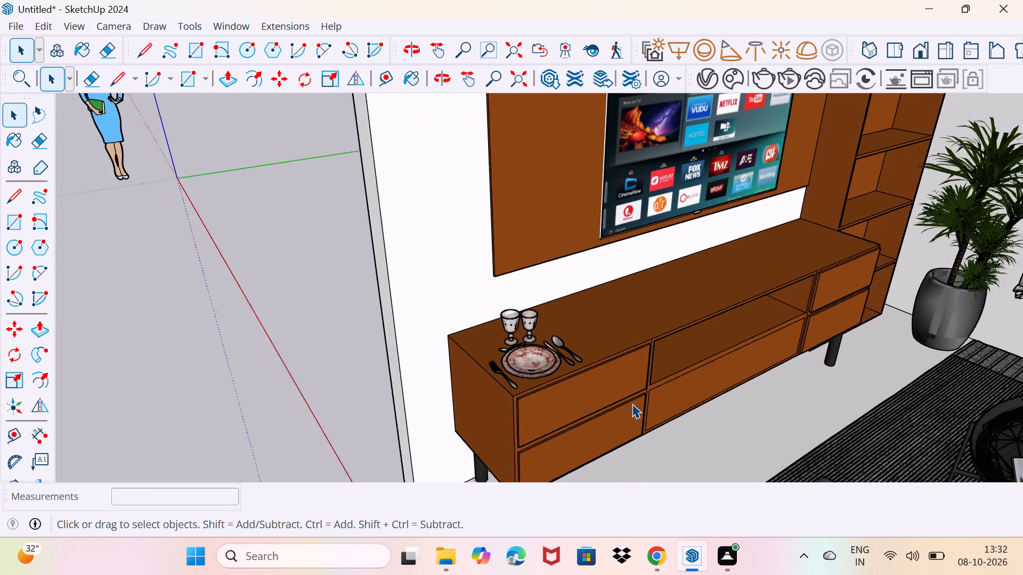
scroll(632, 404, down, 1)
click(15, 26)
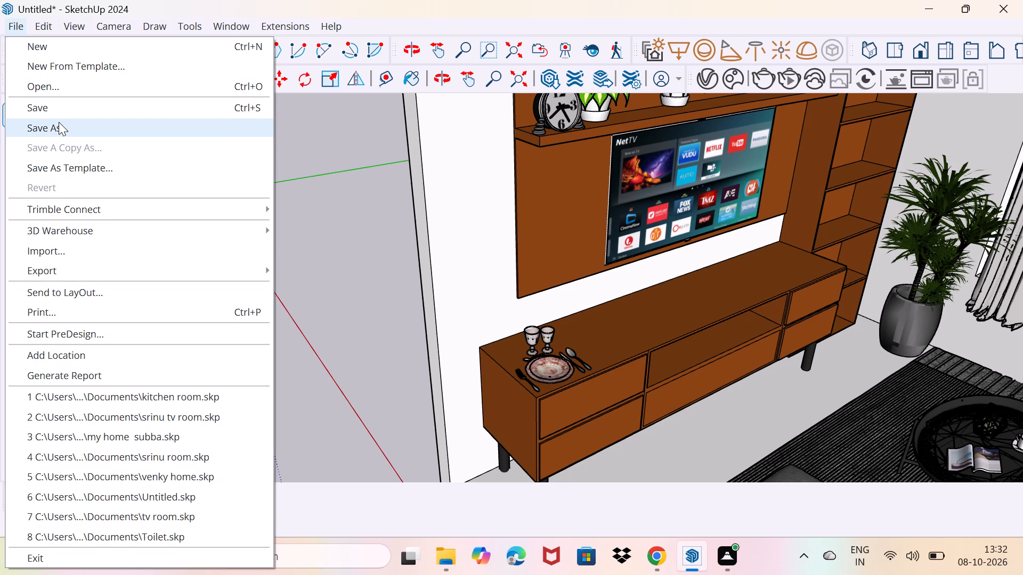
click(46, 248)
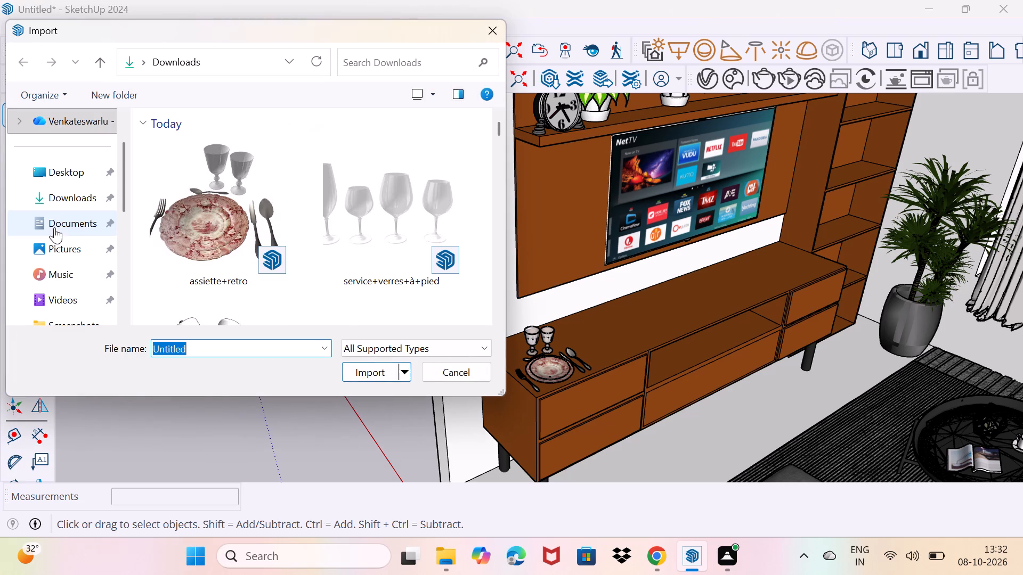
click(384, 203)
click(377, 372)
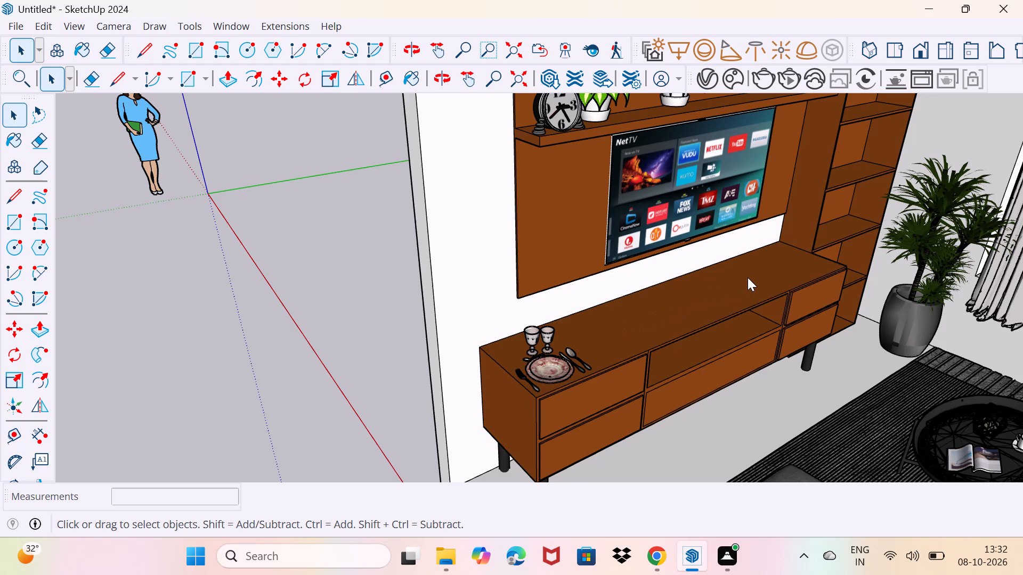
click(650, 314)
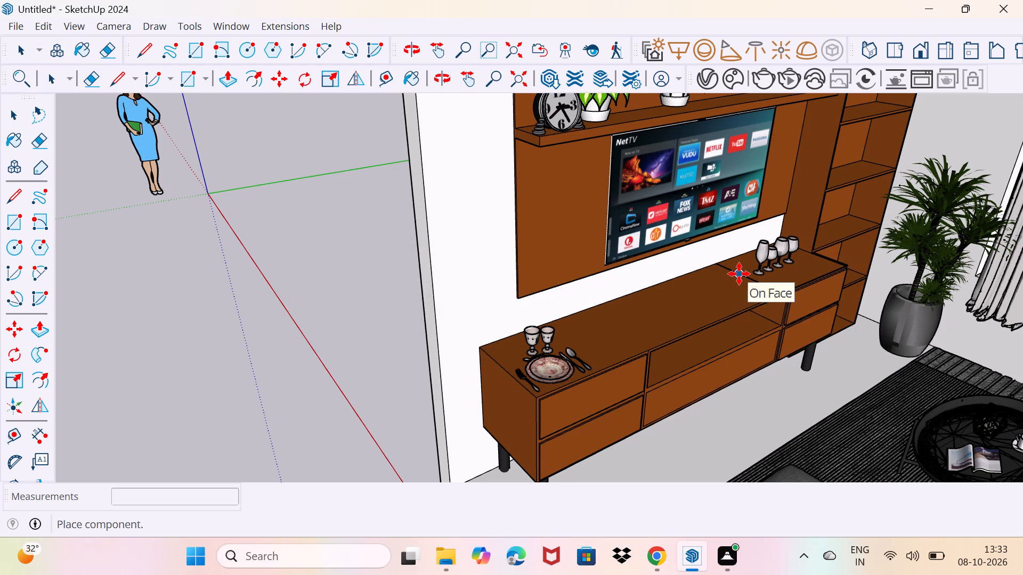
click(739, 274)
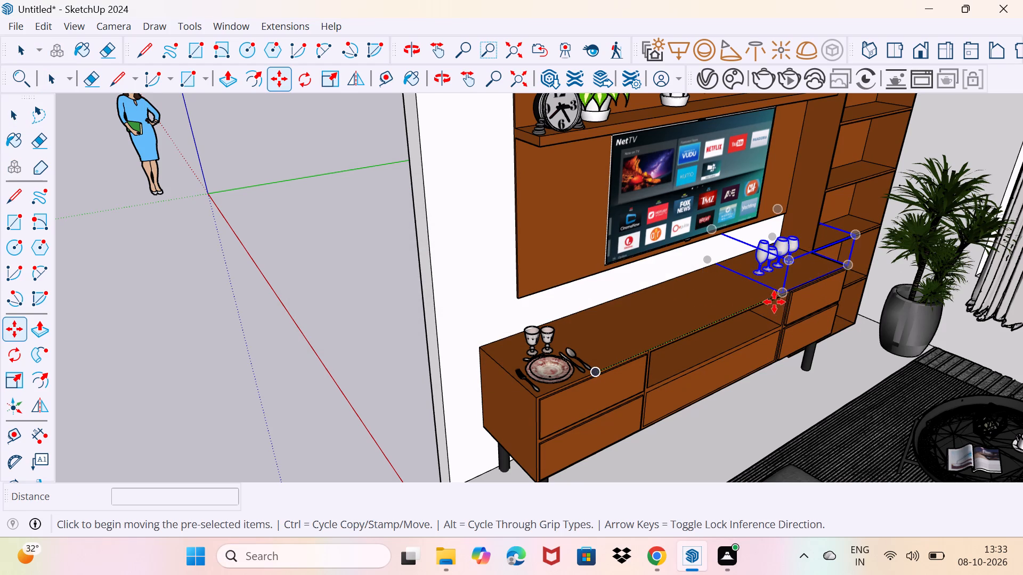
key(Escape)
key(space)
drag(328, 369, 363, 337)
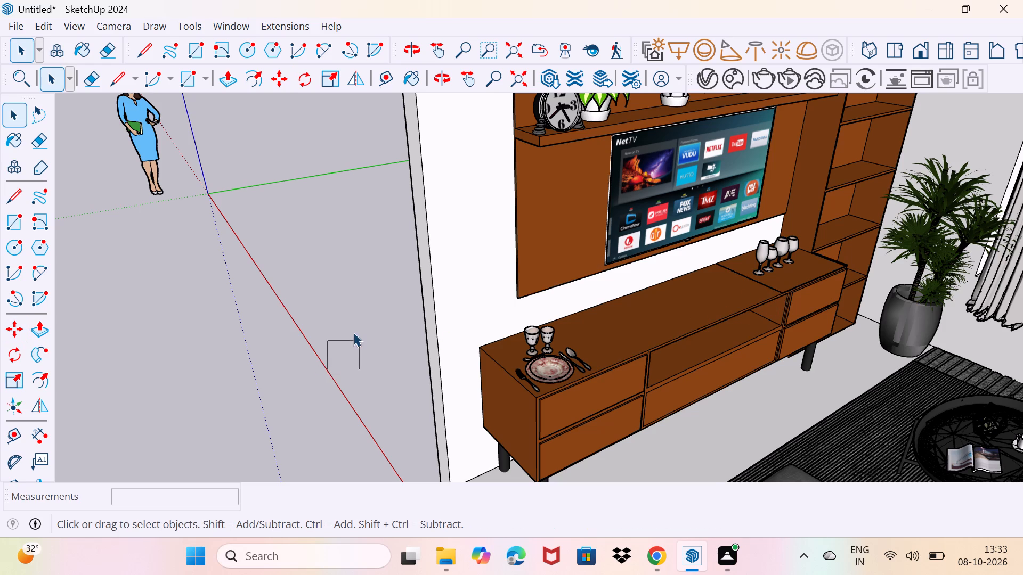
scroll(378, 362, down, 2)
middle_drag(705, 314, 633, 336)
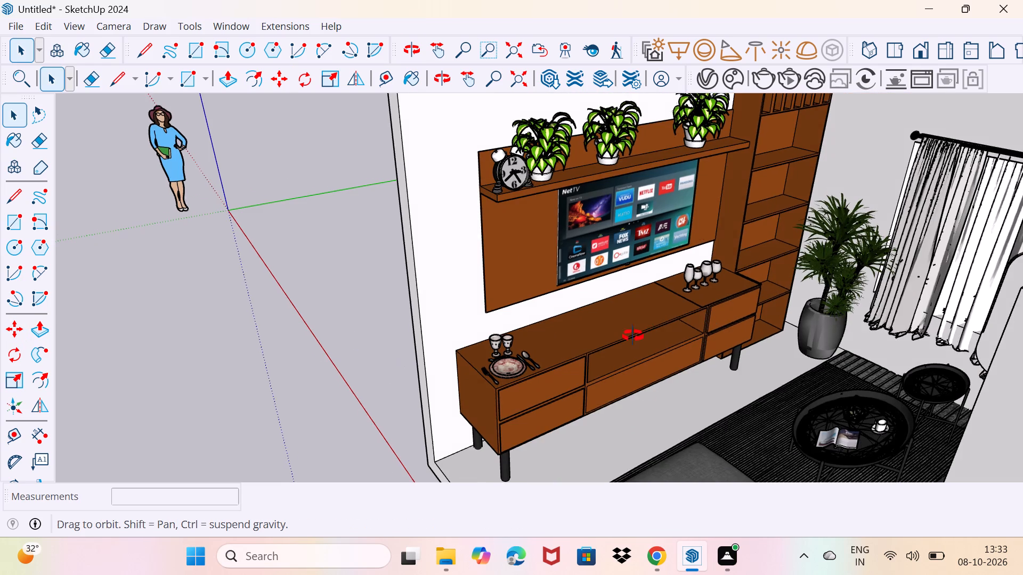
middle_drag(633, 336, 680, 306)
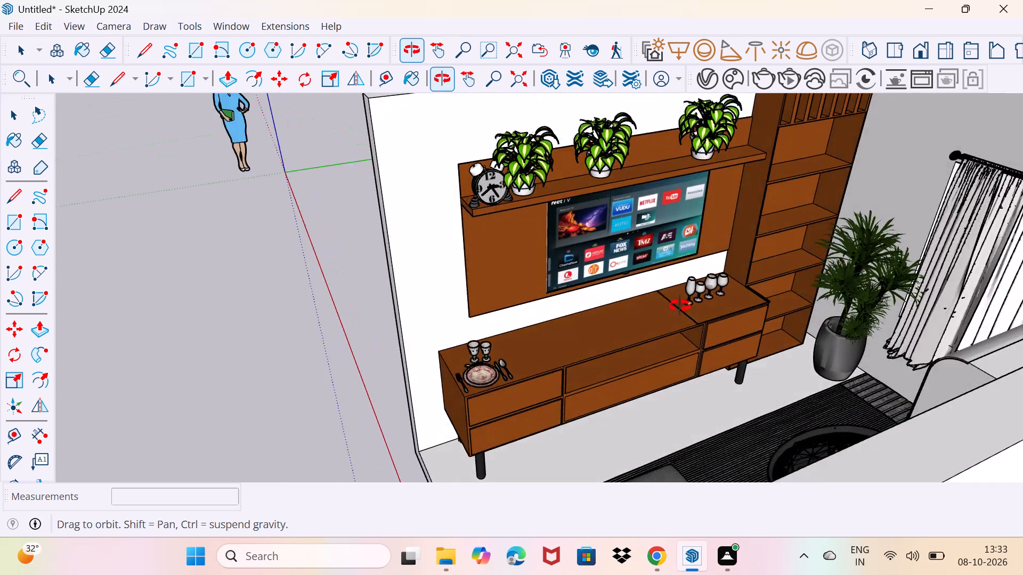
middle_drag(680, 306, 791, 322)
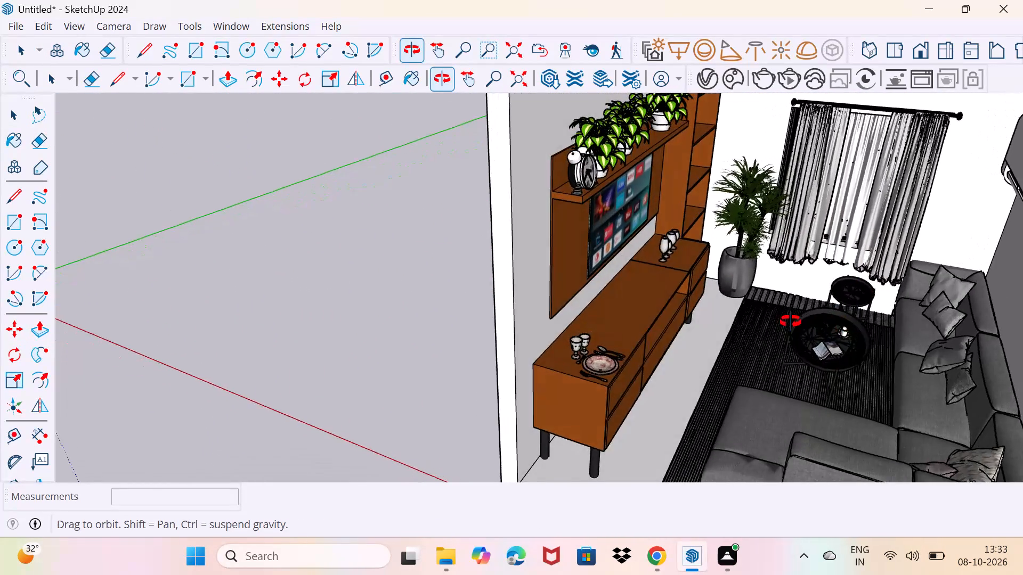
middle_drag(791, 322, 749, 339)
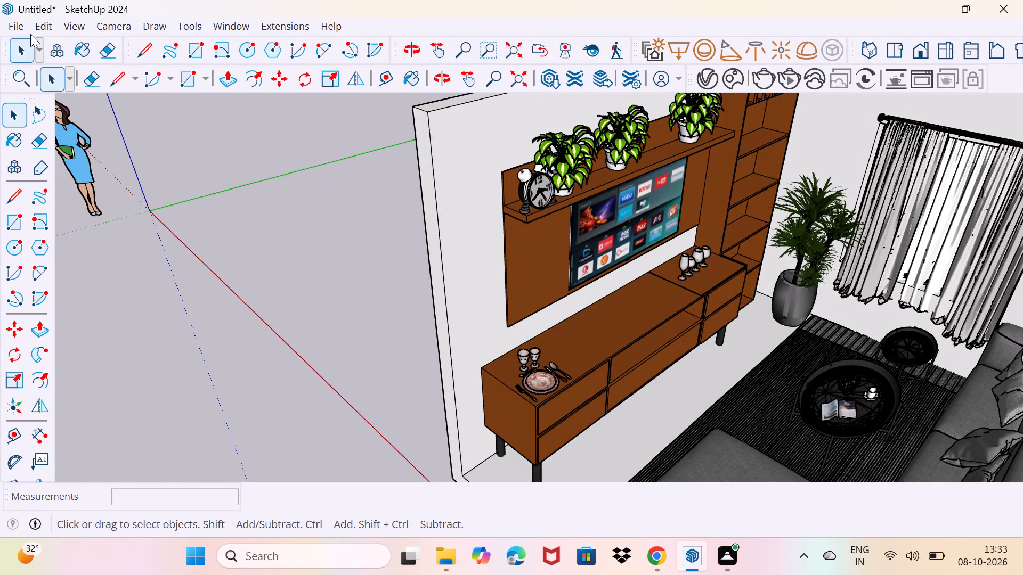
Open the model import and look through the Downloads folder for the coffee cups model.
click(21, 28)
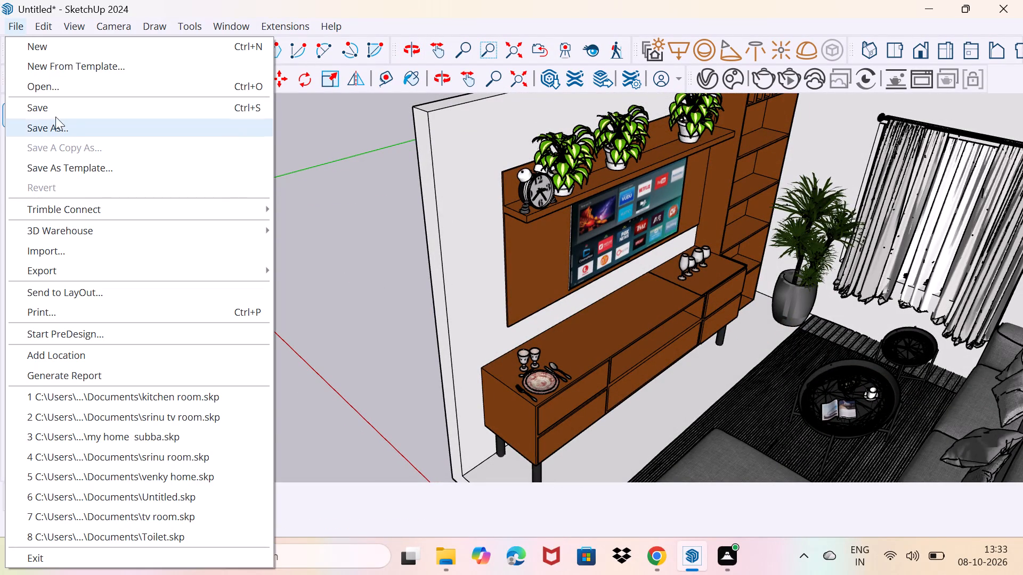
click(61, 250)
scroll(248, 205, down, 2)
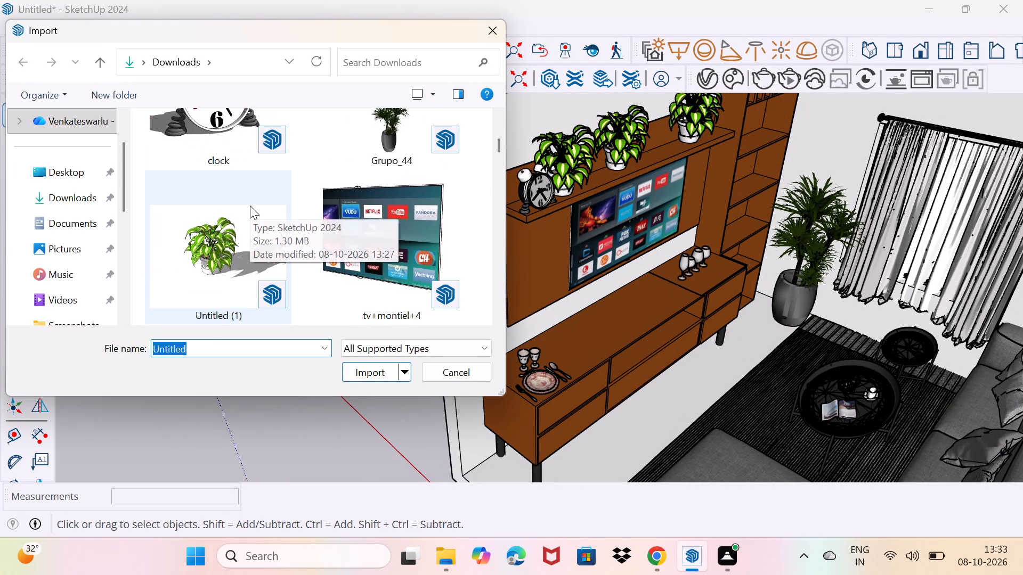
scroll(250, 206, up, 2)
scroll(250, 206, down, 2)
scroll(250, 206, up, 4)
scroll(250, 206, down, 1)
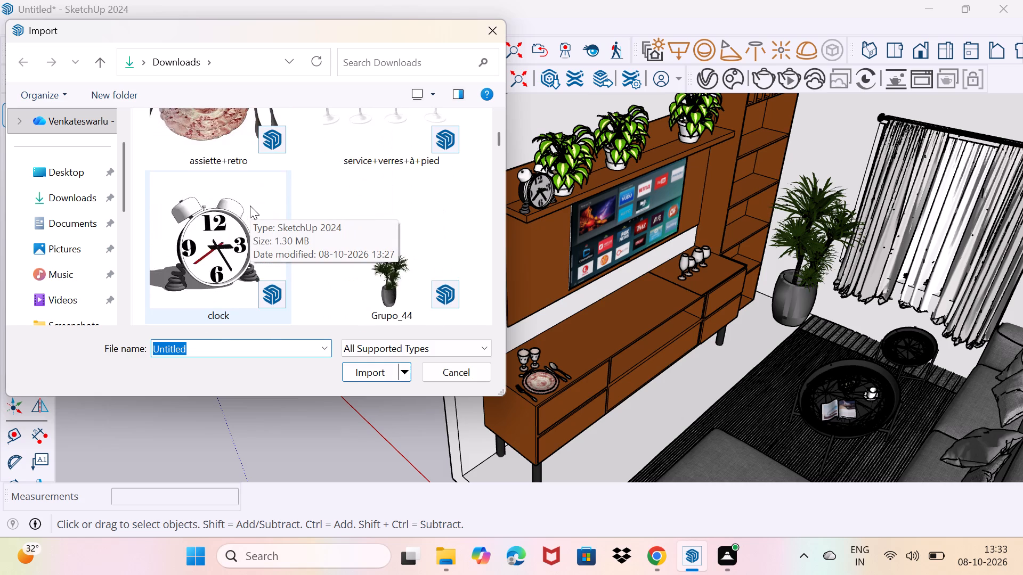
scroll(250, 206, down, 1)
scroll(250, 206, up, 1)
scroll(250, 206, down, 1)
scroll(250, 206, up, 3)
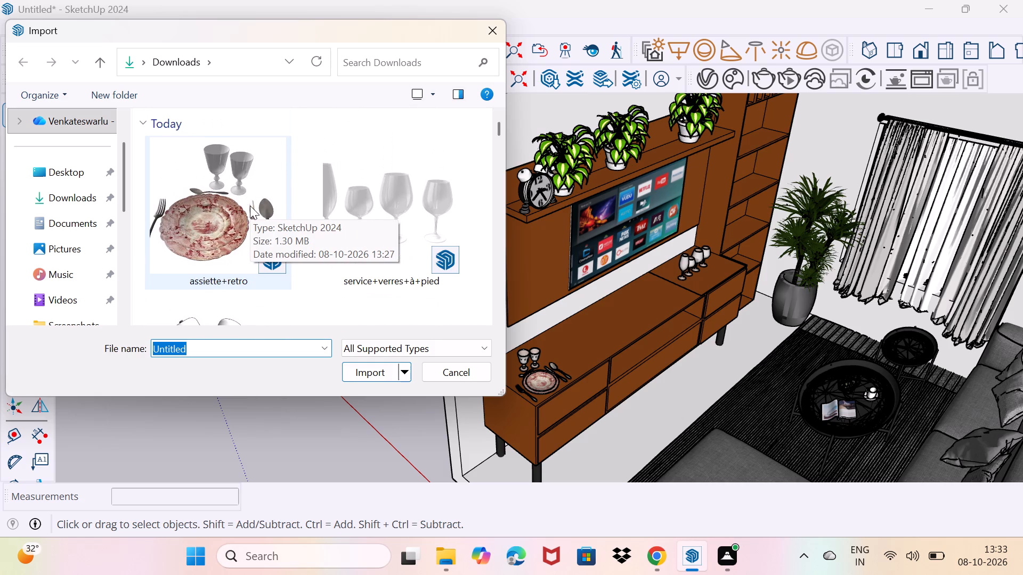
Switch back to 3D Warehouse in Chrome and download the Coffé cup "Ithaque" model as a SketchUp file.
click(696, 556)
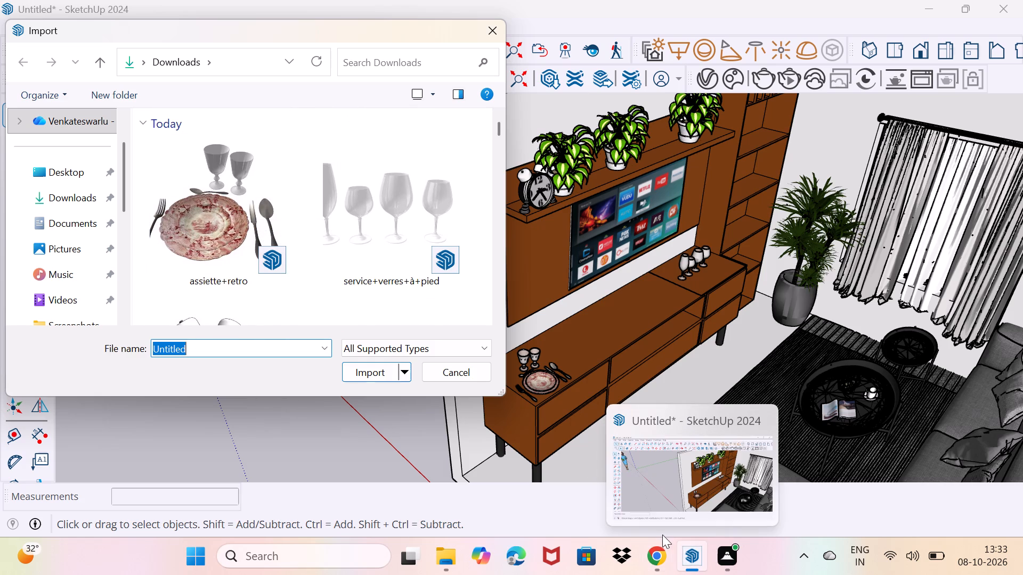
click(652, 562)
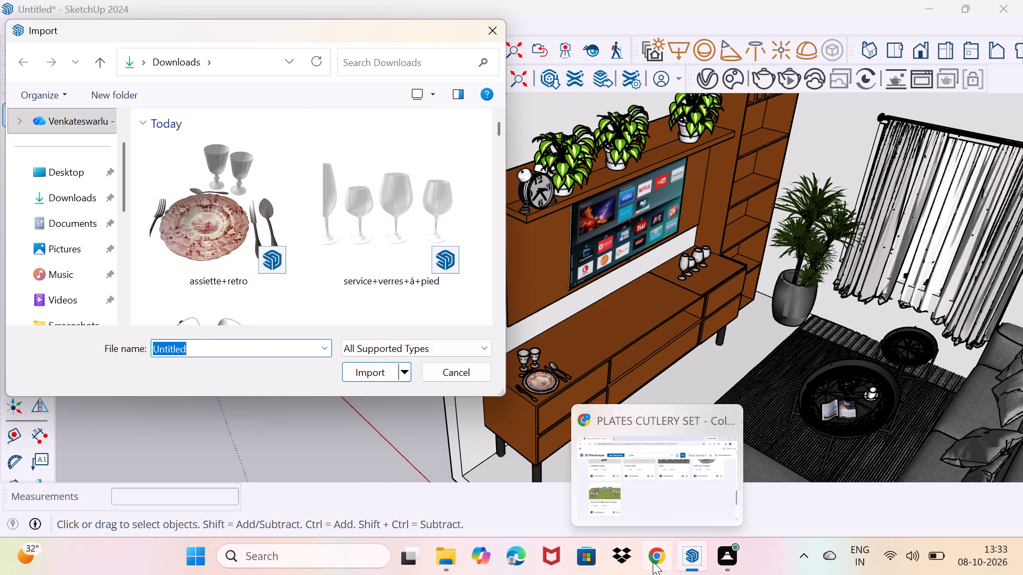
scroll(595, 420, up, 6)
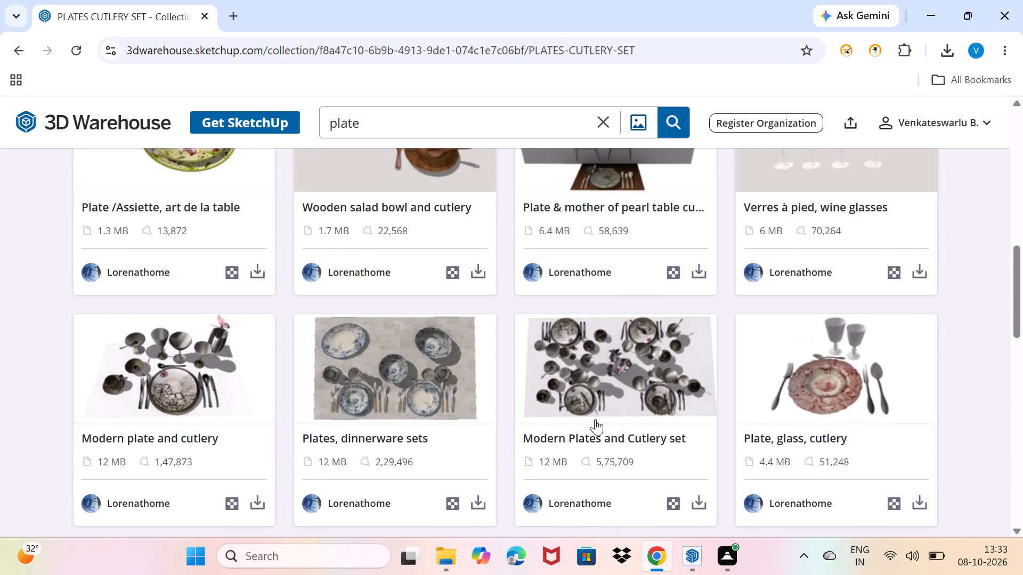
scroll(595, 419, down, 5)
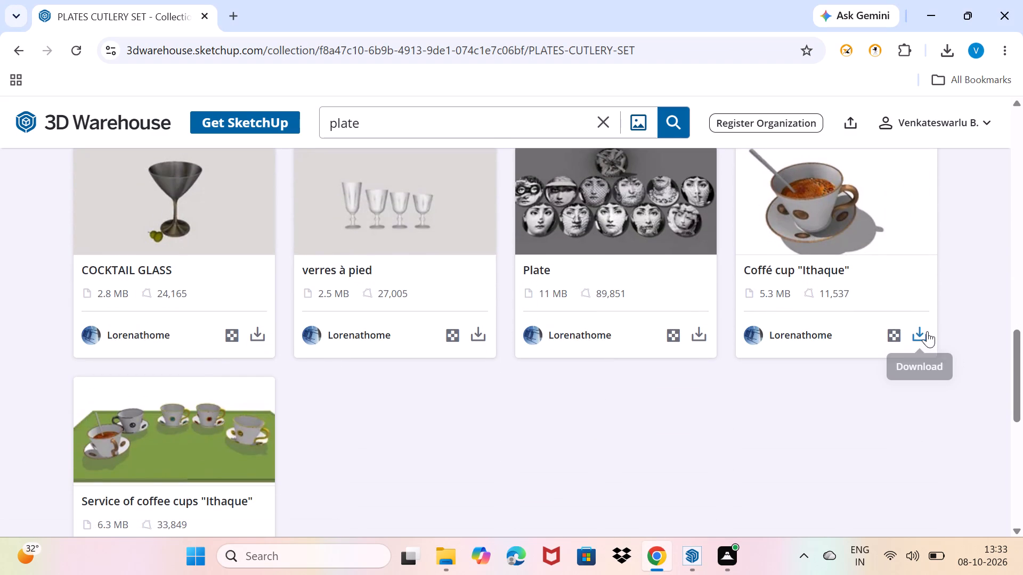
click(927, 331)
click(895, 367)
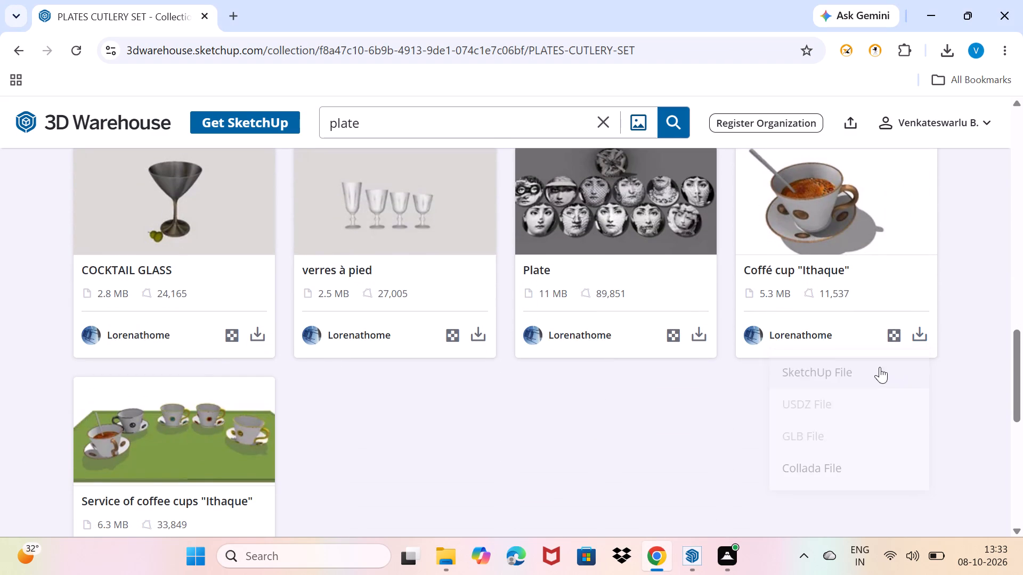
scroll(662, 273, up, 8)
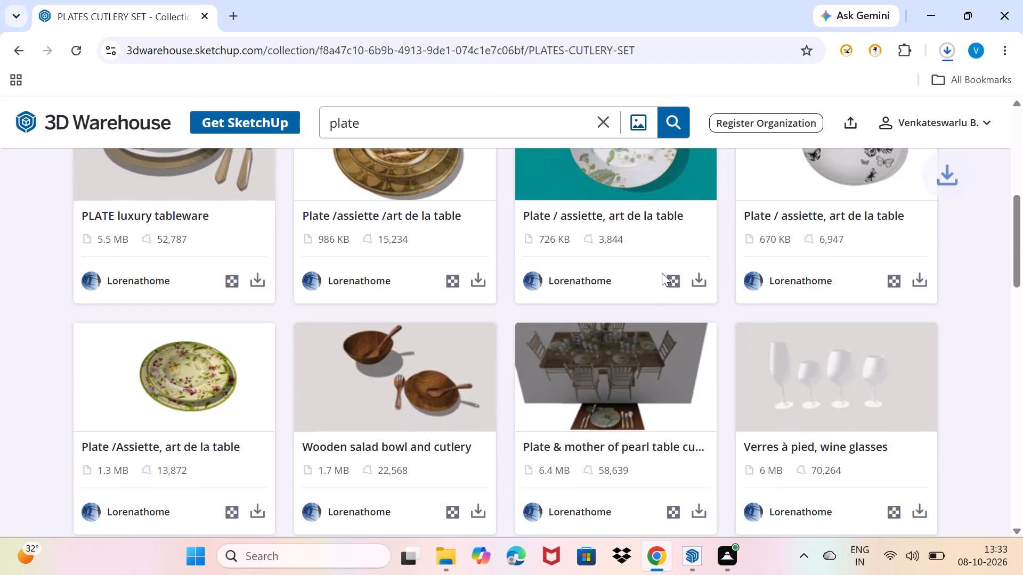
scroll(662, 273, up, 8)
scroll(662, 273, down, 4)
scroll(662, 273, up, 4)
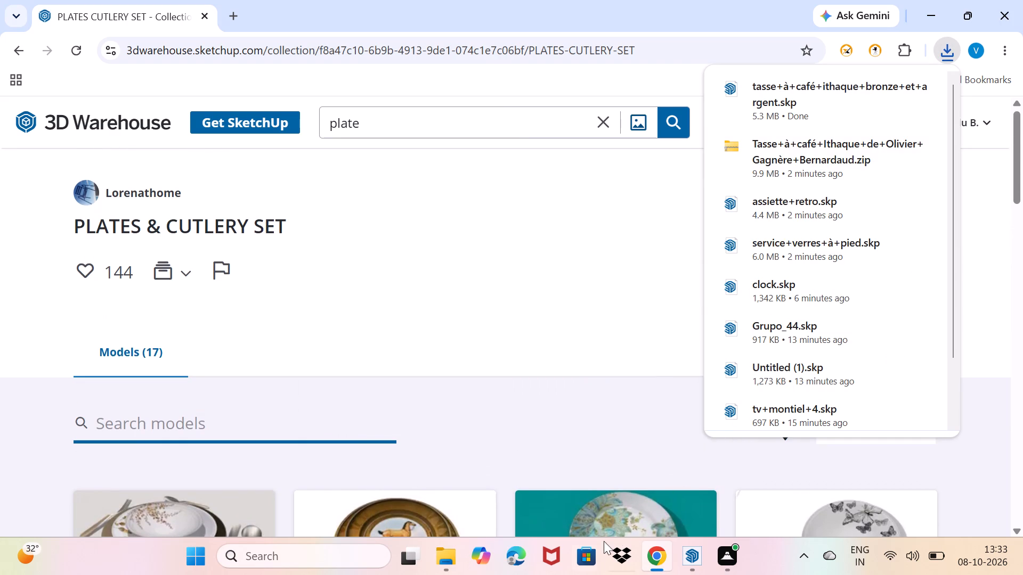
Return to SketchUp, import the tasse+à+café+ithaque+bronze+et+argent coffee cup and place it midway along the TV cabinet top.
click(650, 553)
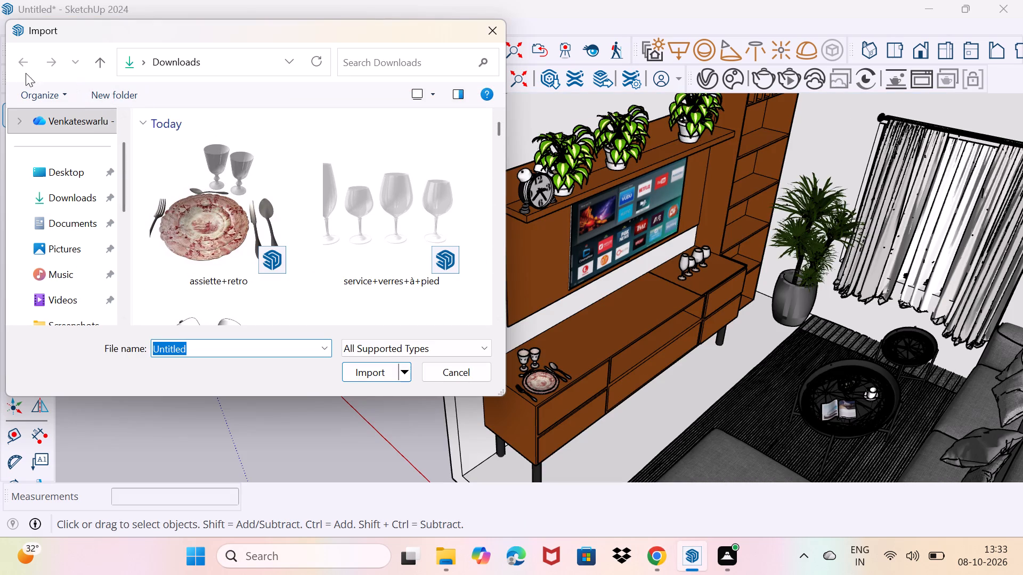
click(495, 30)
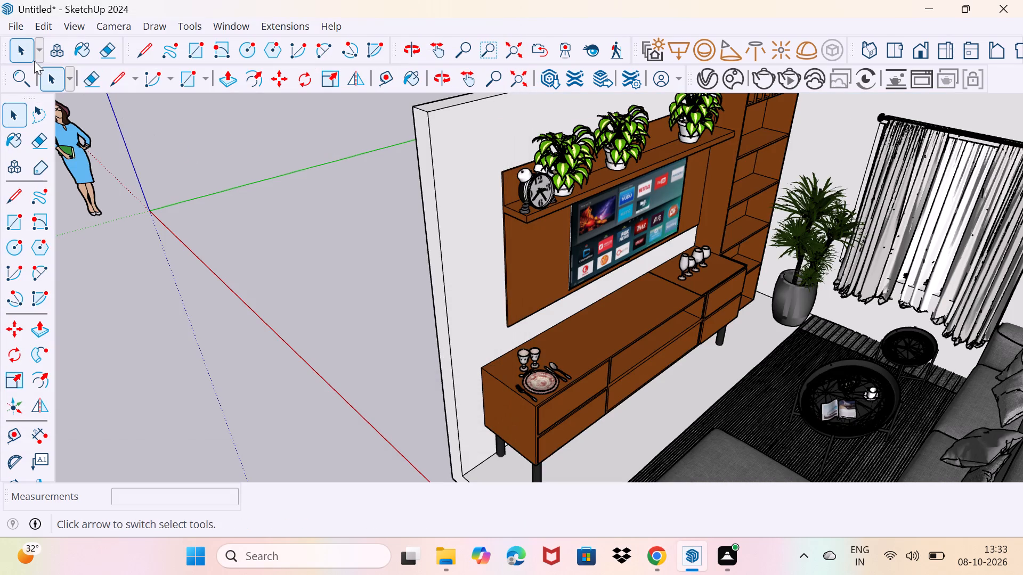
click(19, 23)
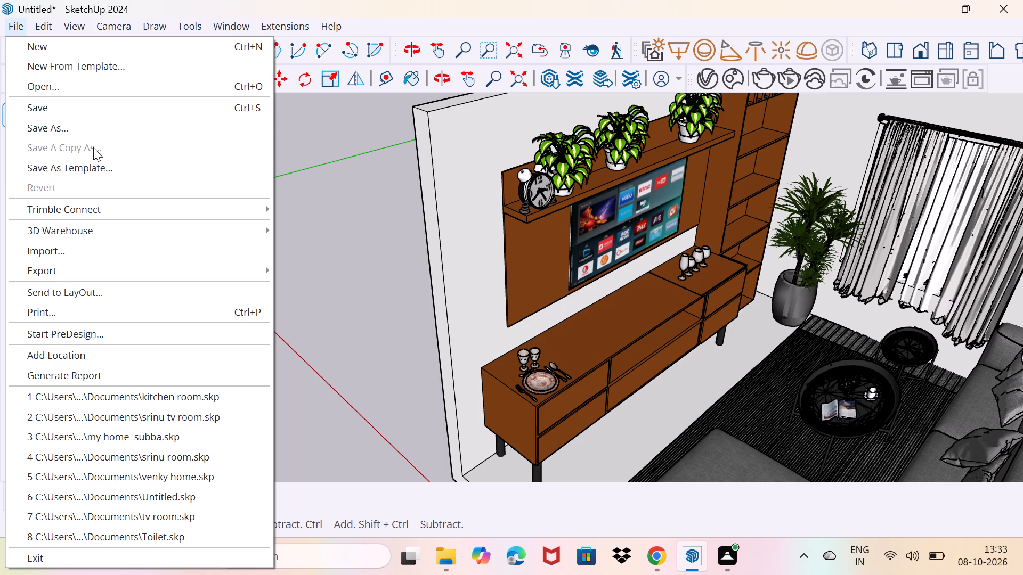
click(83, 251)
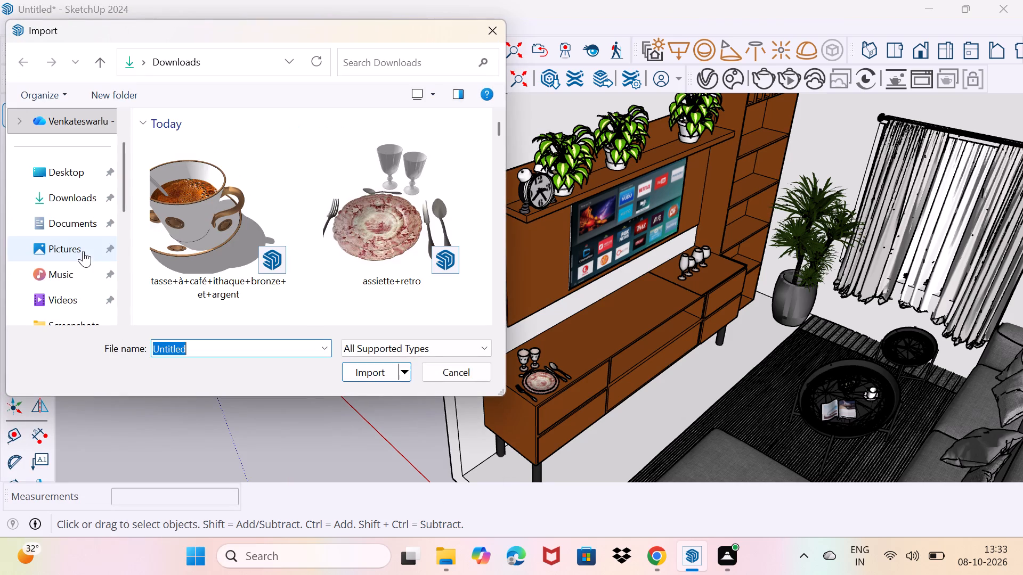
click(175, 242)
click(362, 375)
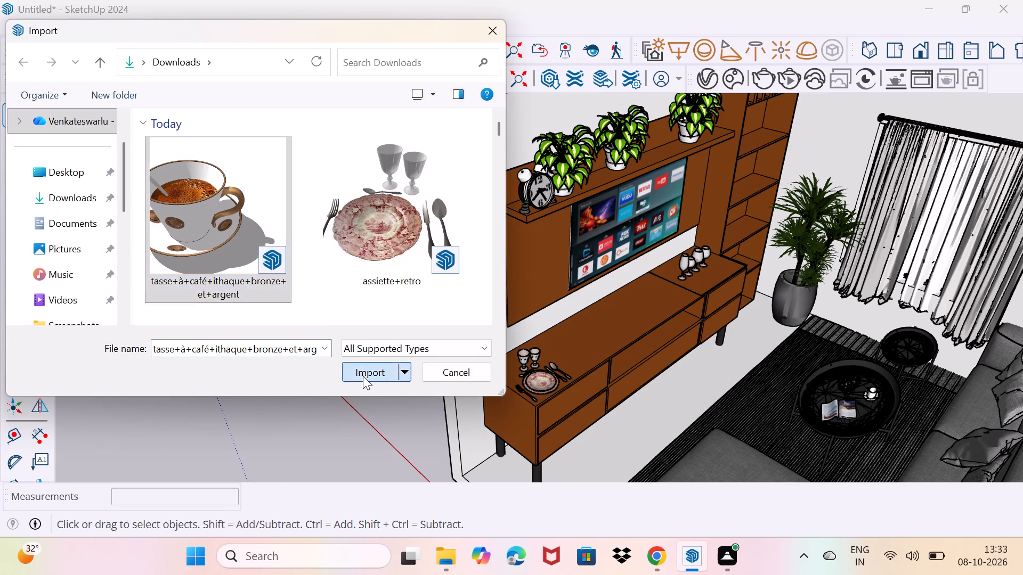
click(664, 314)
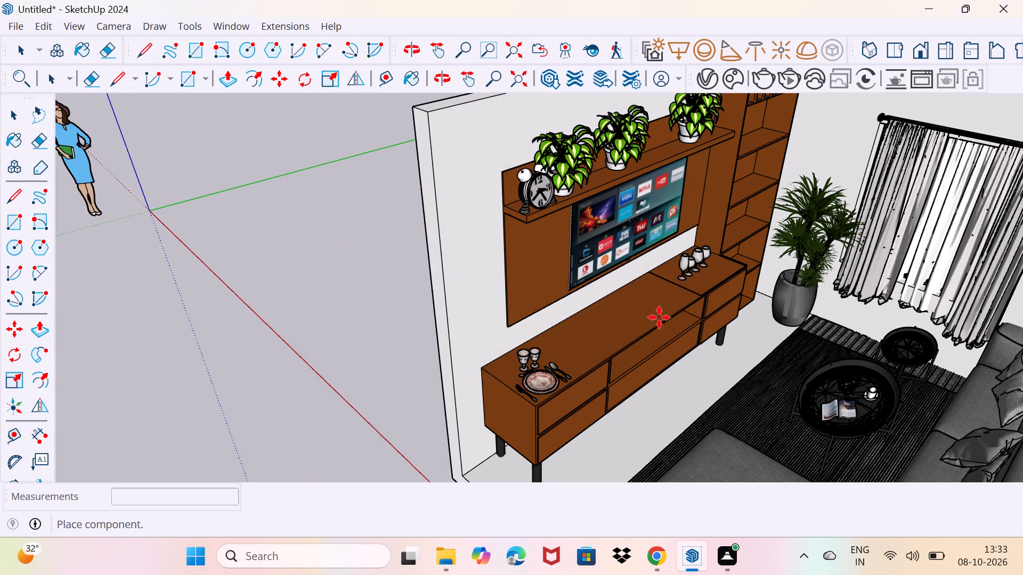
scroll(639, 308, up, 4)
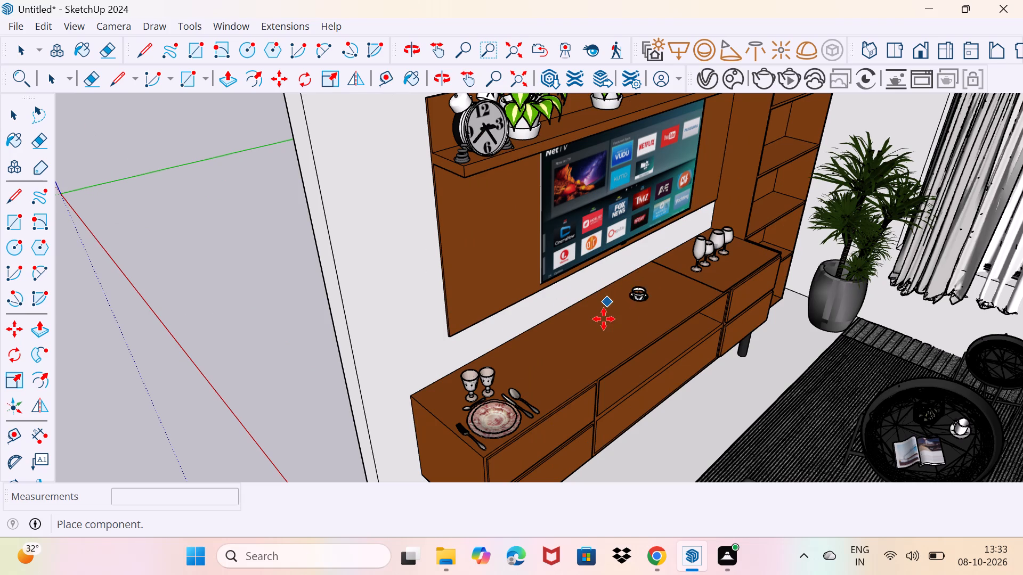
click(595, 323)
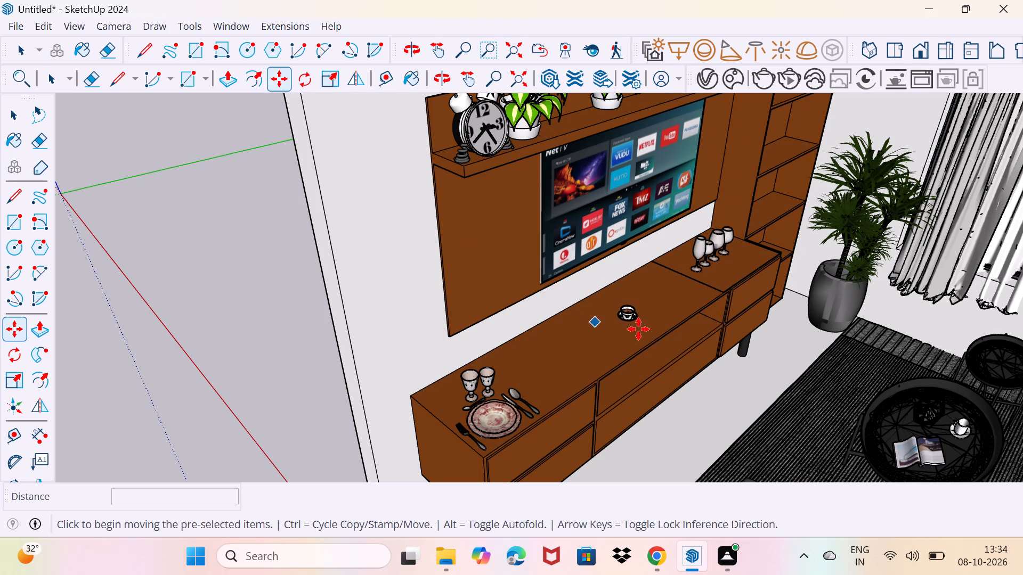
Scale the coffee cup up uniformly by a factor of about 1.89 and deselect it.
scroll(643, 333, up, 8)
middle_drag(642, 331, 559, 275)
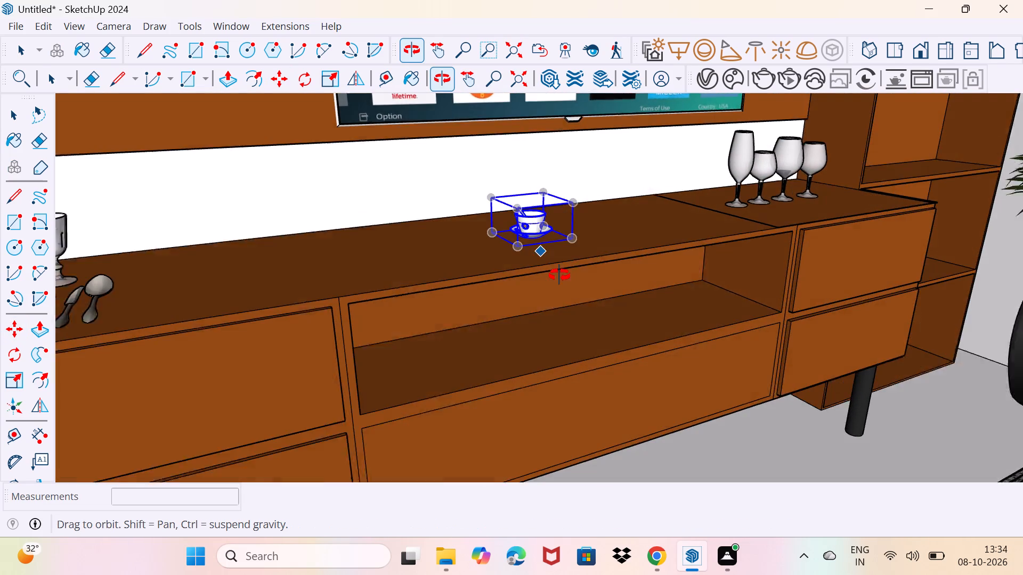
middle_drag(559, 275, 566, 284)
key(s)
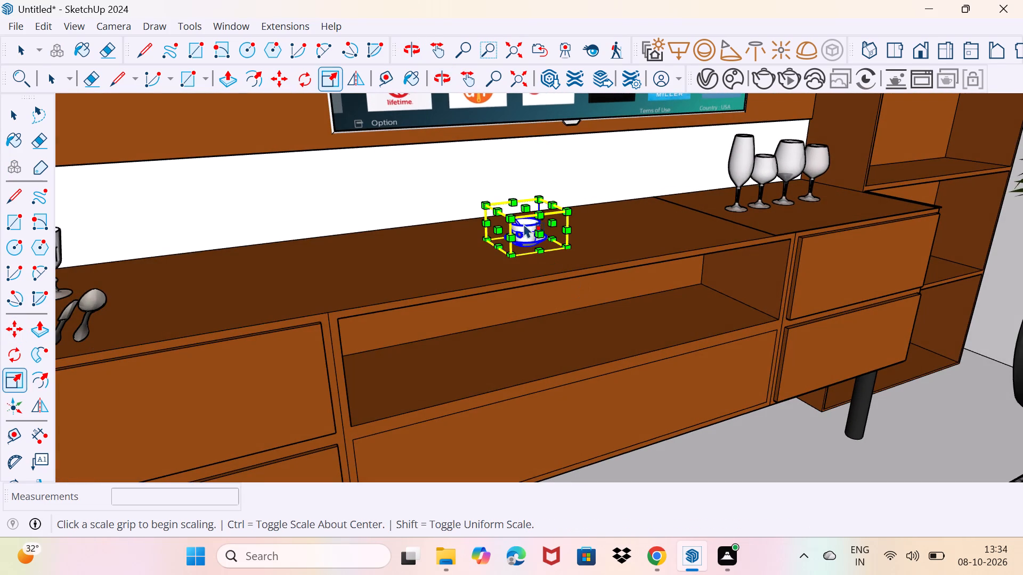
drag(511, 218, 476, 202)
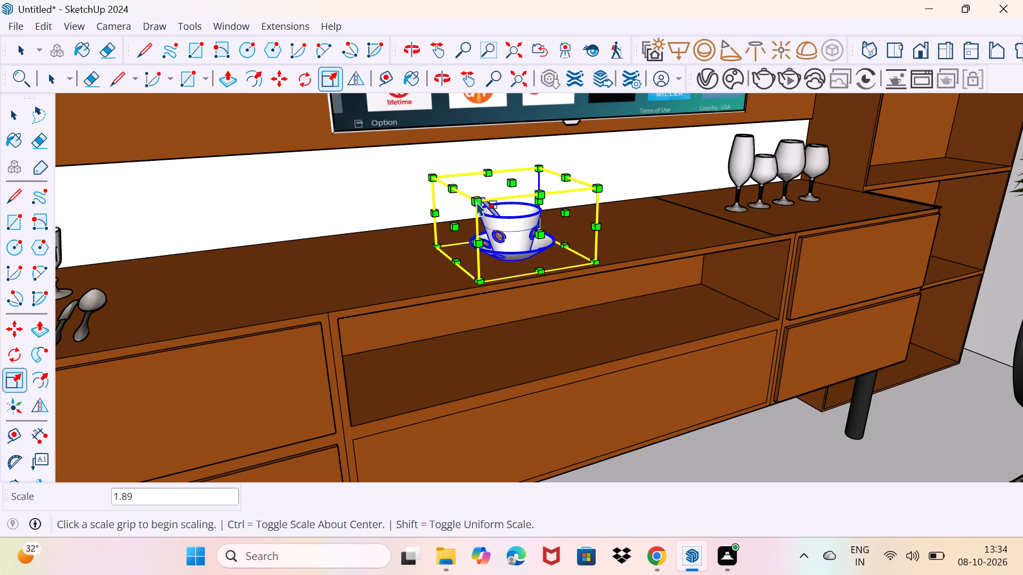
click(477, 202)
key(space)
drag(431, 268, 441, 258)
Examine the whole room from outside and the tableware arranged along the TV cabinet top.
scroll(449, 256, down, 6)
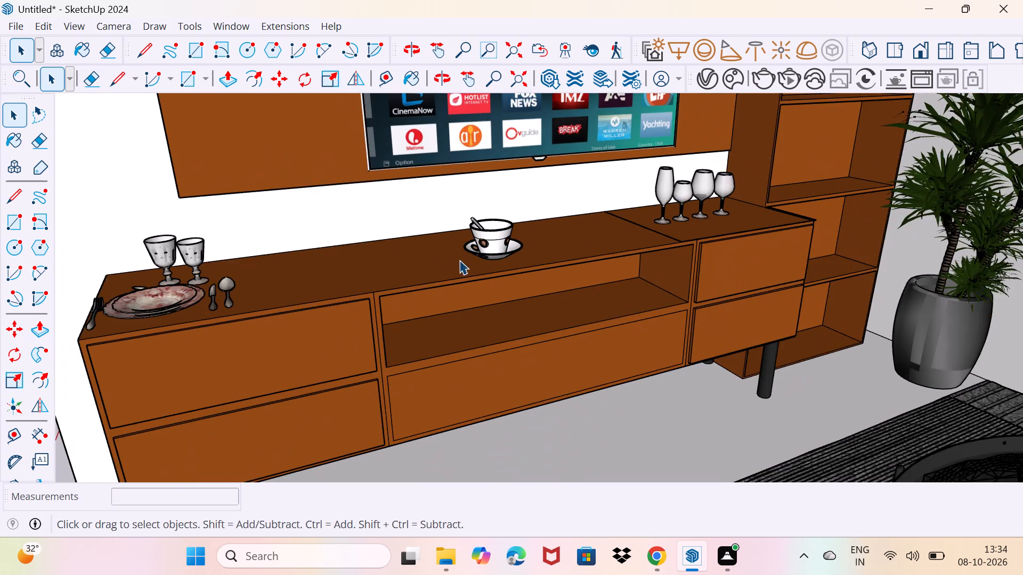
scroll(459, 260, down, 7)
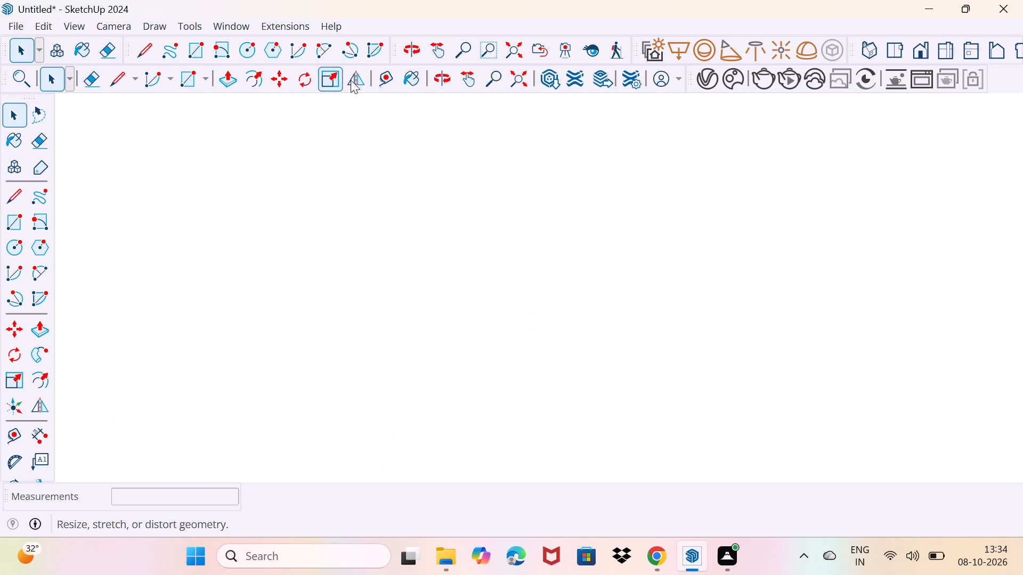
click(509, 75)
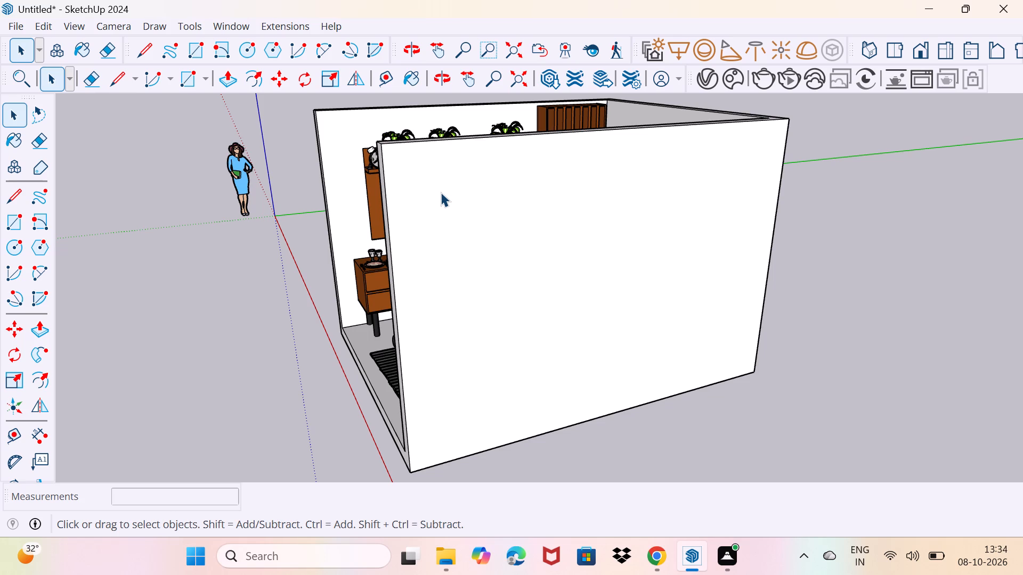
scroll(380, 268, down, 3)
middle_drag(374, 299, 498, 280)
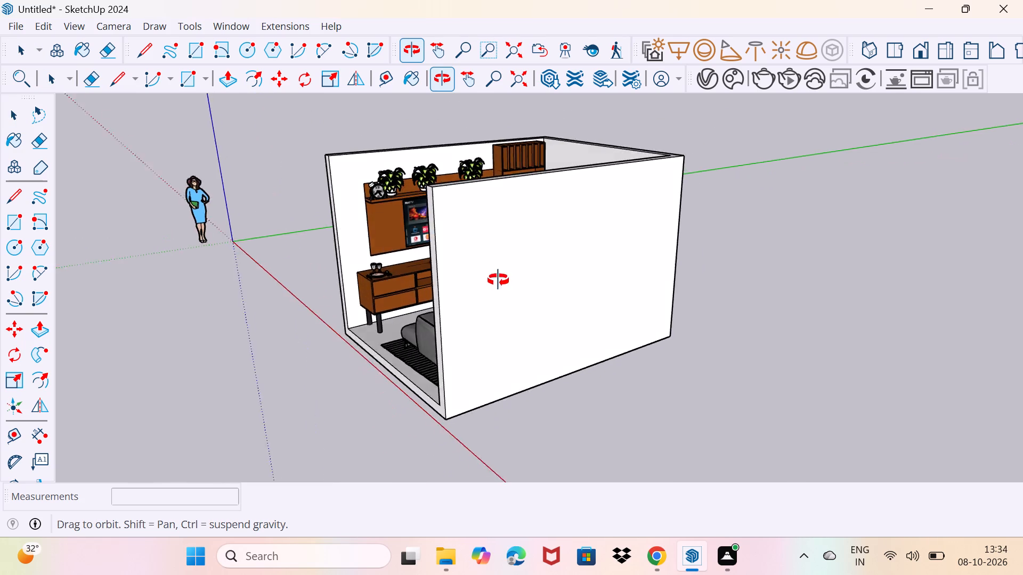
middle_drag(498, 280, 567, 234)
scroll(453, 252, up, 9)
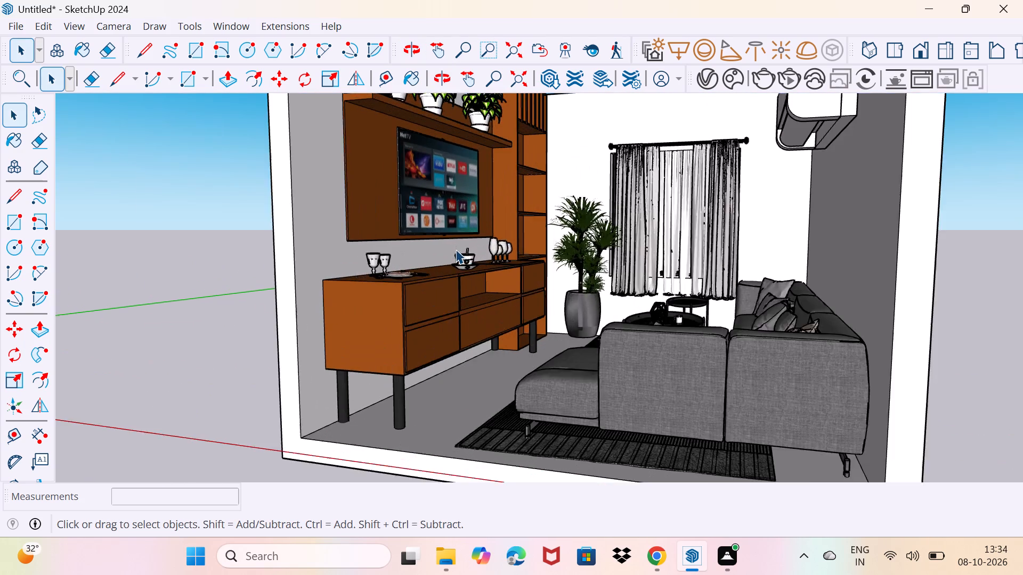
middle_drag(496, 234, 401, 344)
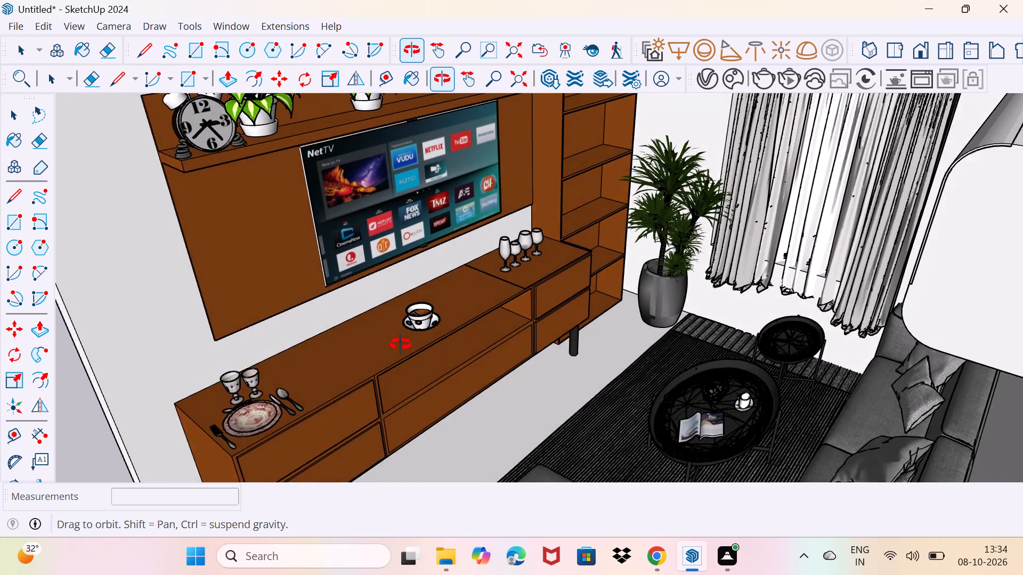
middle_drag(401, 344, 369, 352)
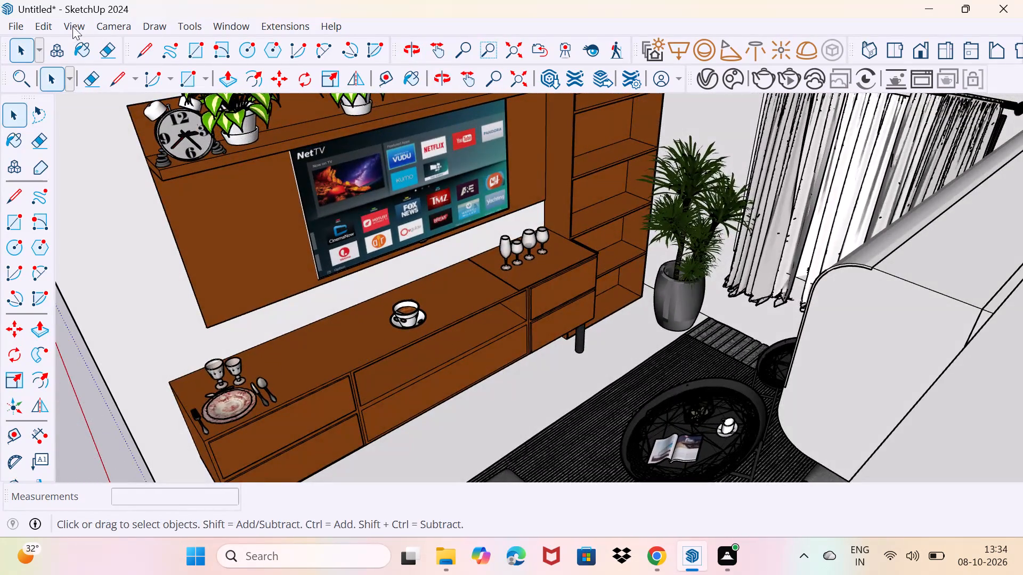
Import the assiette+retro plate, glass and cutlery set and place it at the shelving unit beside the TV cabinet.
click(23, 27)
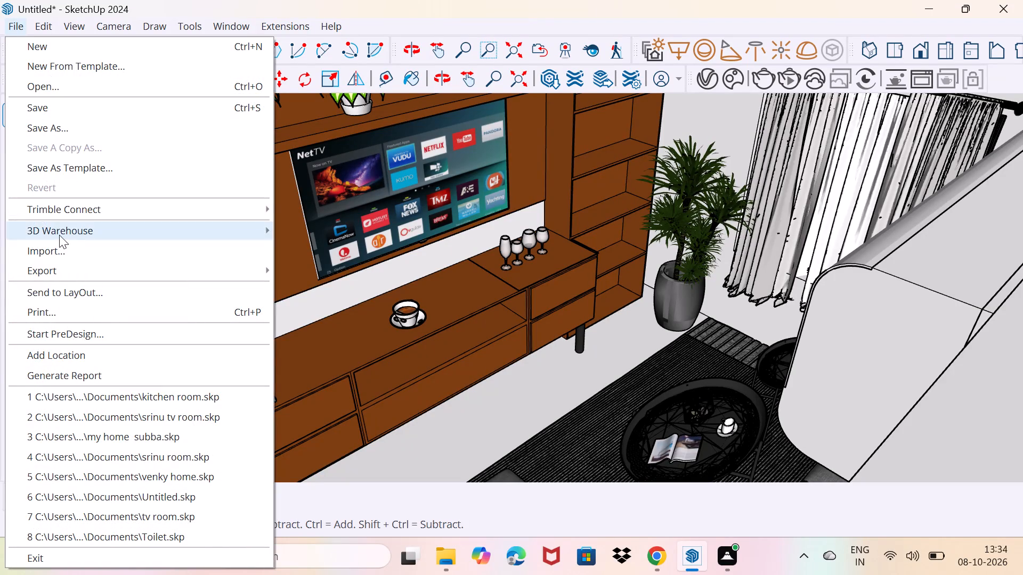
click(59, 243)
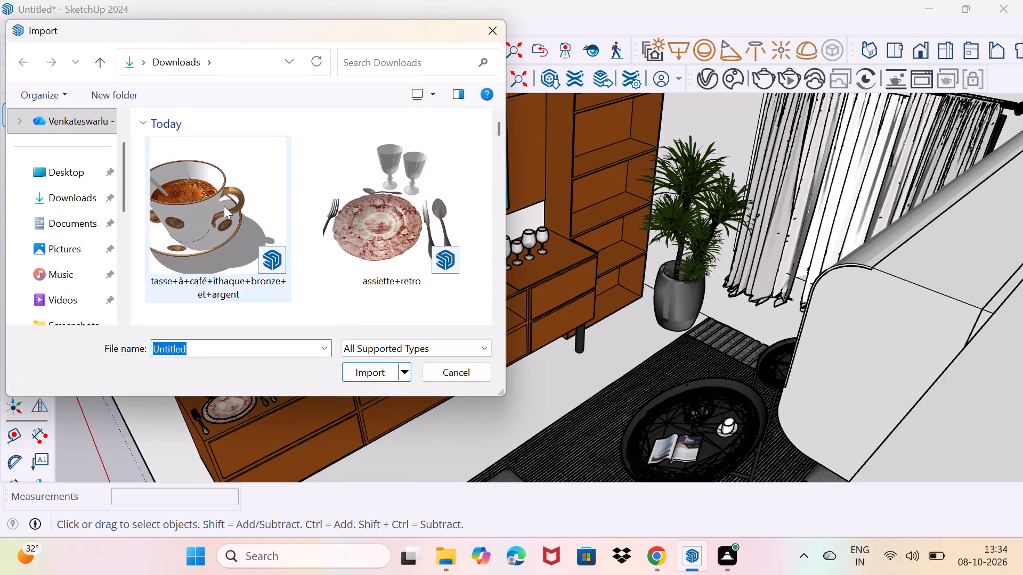
scroll(340, 202, down, 2)
scroll(341, 204, up, 2)
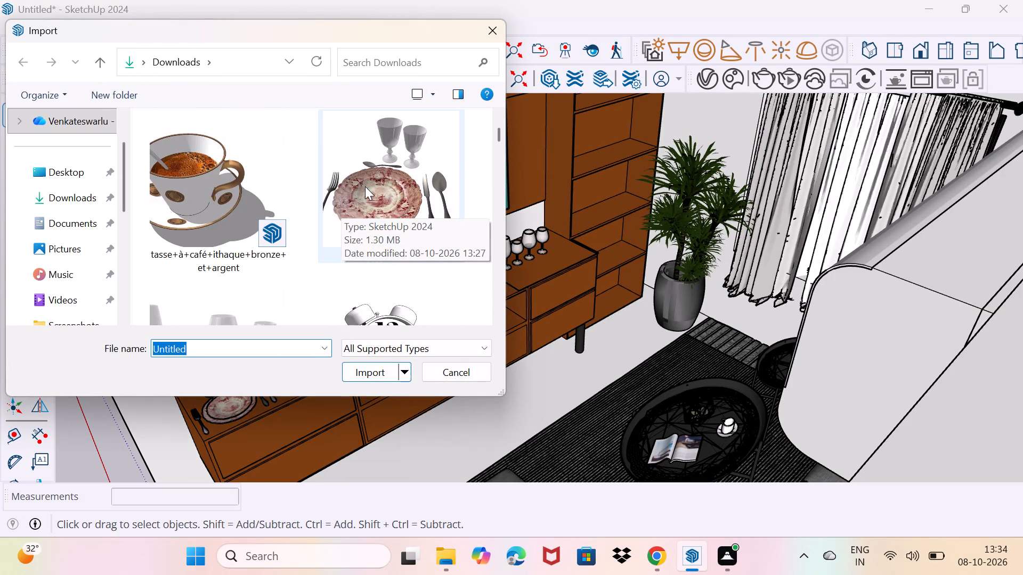
click(348, 172)
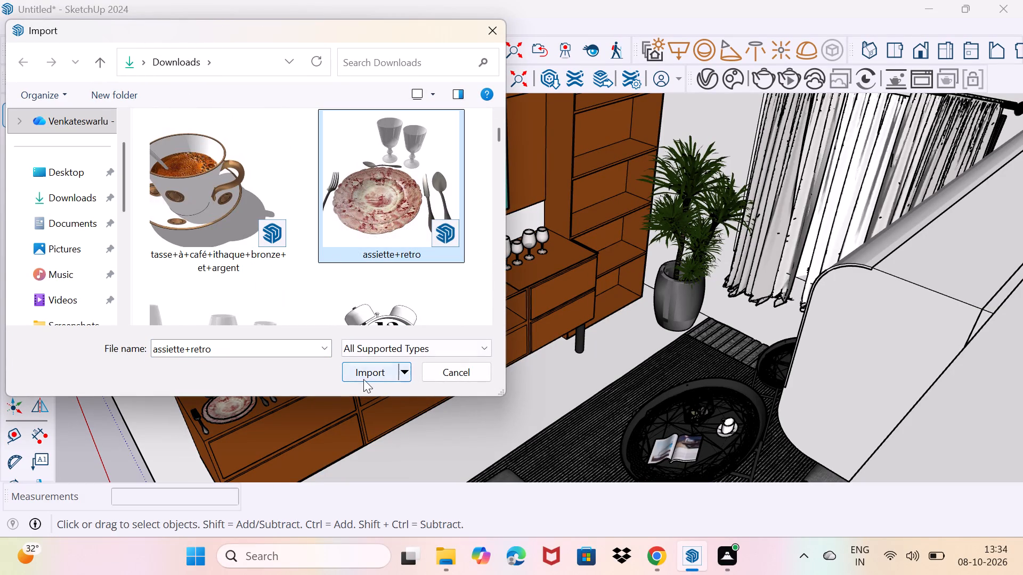
click(364, 372)
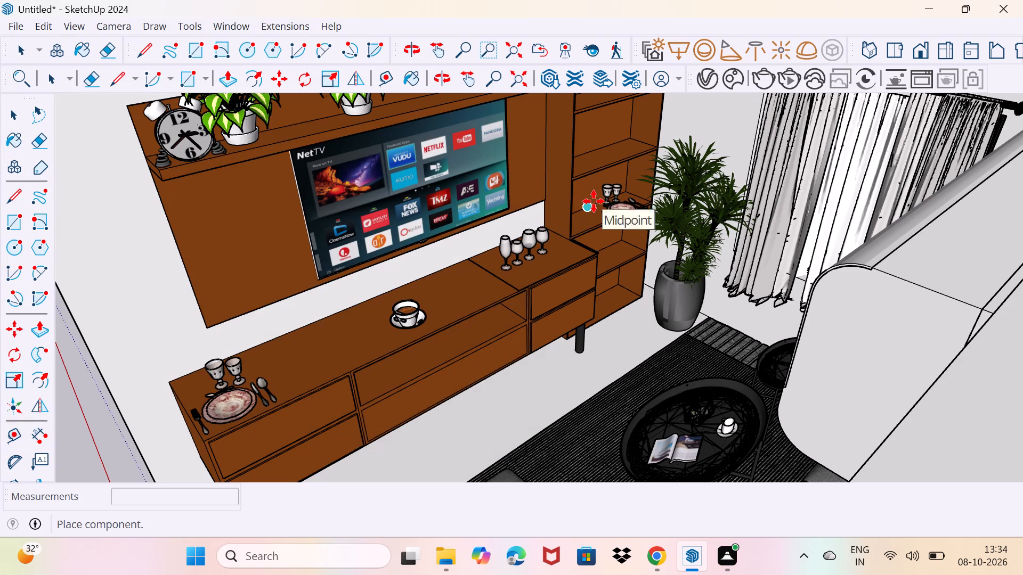
scroll(592, 201, up, 9)
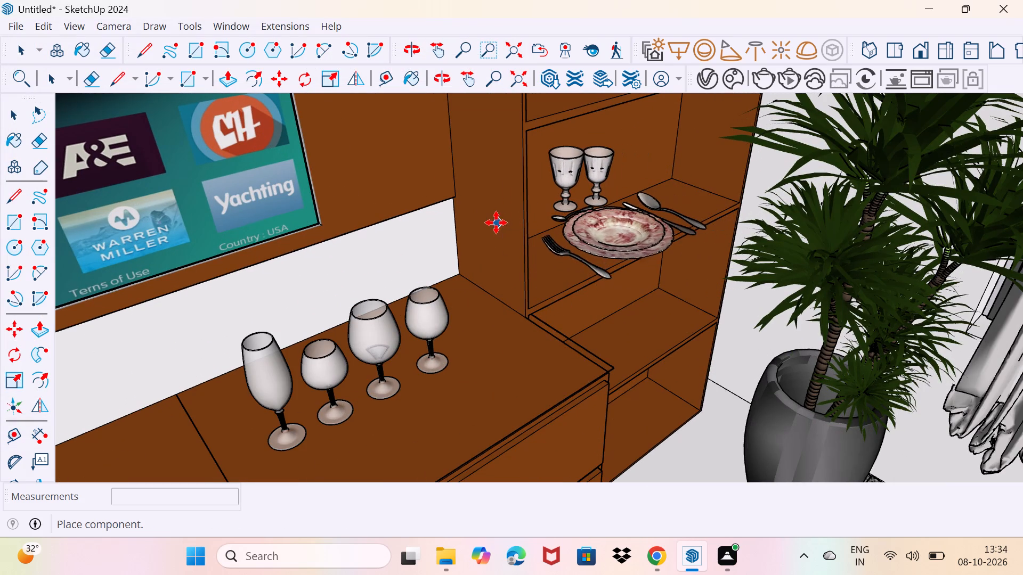
click(477, 215)
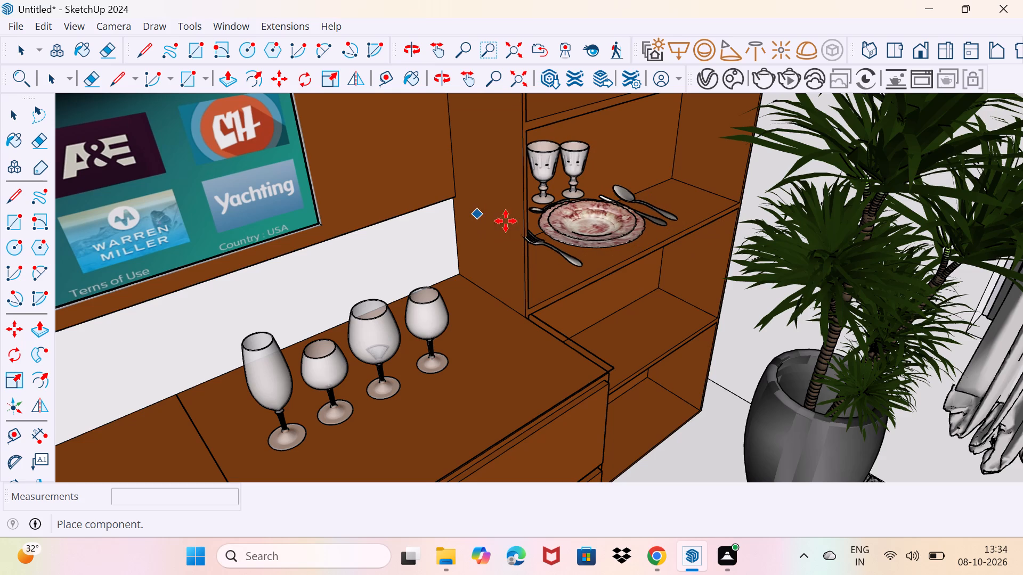
Move the new plate, glass and cutlery set down onto the shelf board just above the cabinet top's height and deselect it.
middle_drag(694, 235, 635, 166)
scroll(647, 195, up, 1)
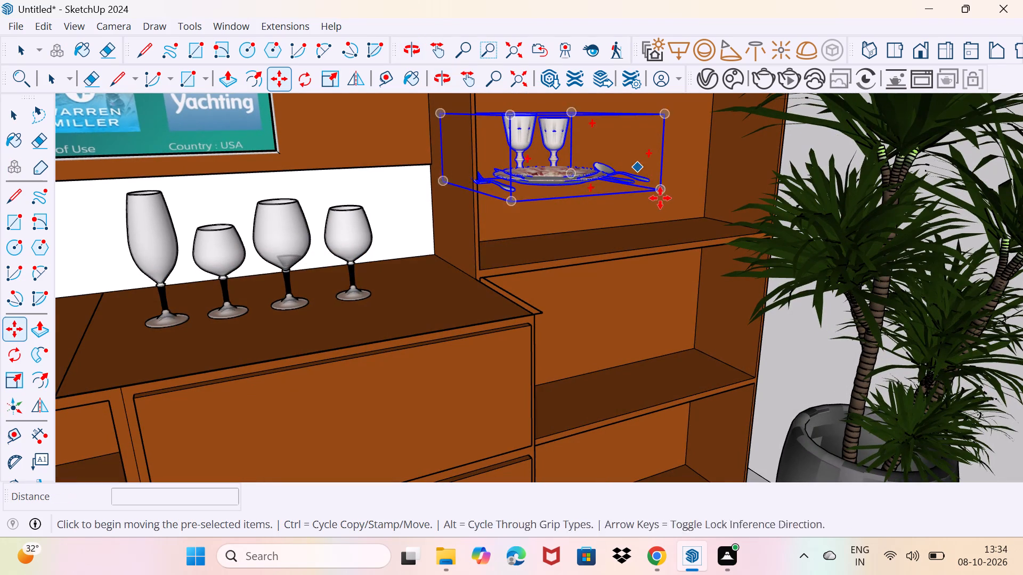
drag(661, 193, 684, 242)
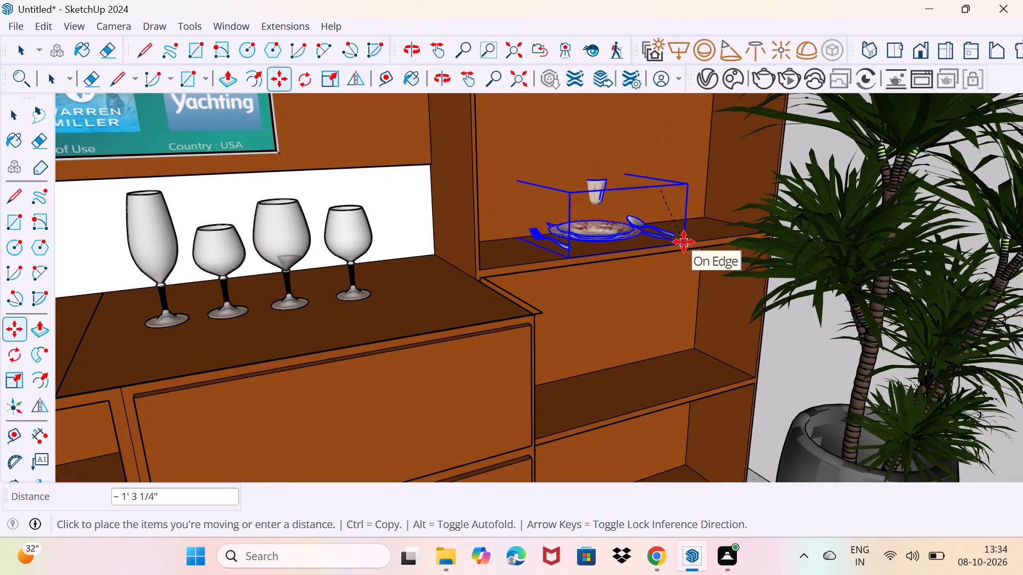
drag(684, 242, 688, 251)
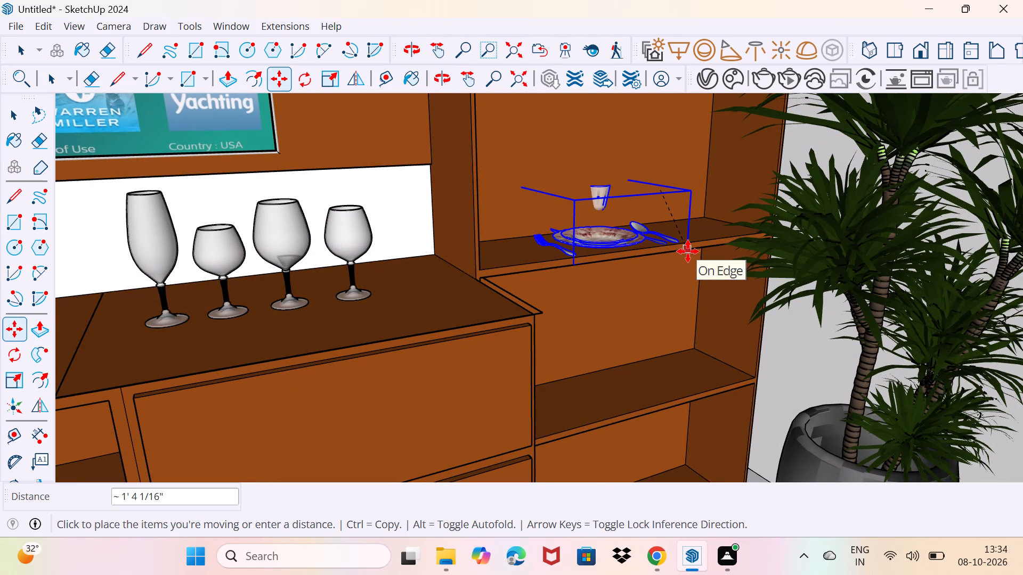
drag(688, 251, 688, 256)
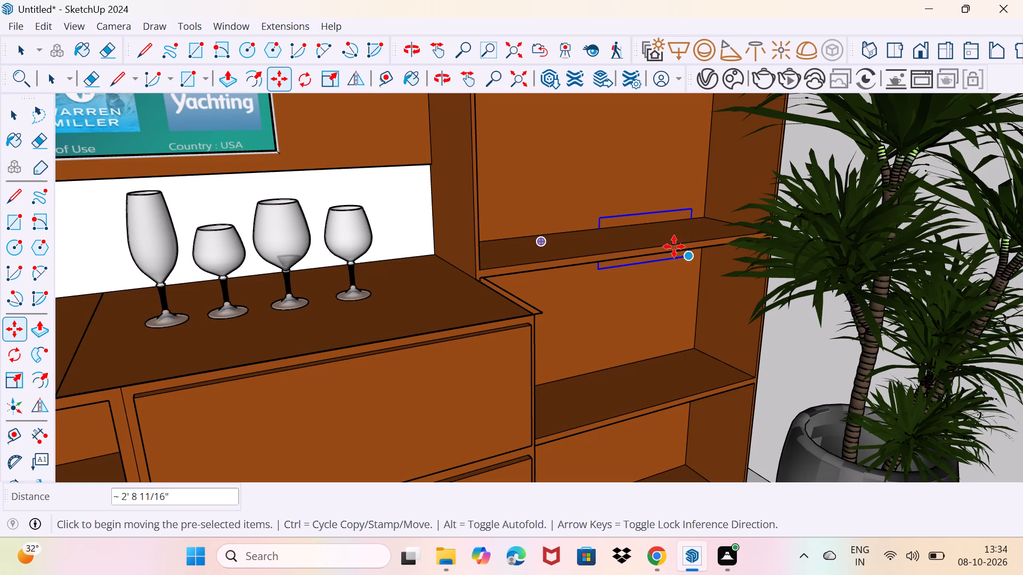
drag(688, 255, 687, 235)
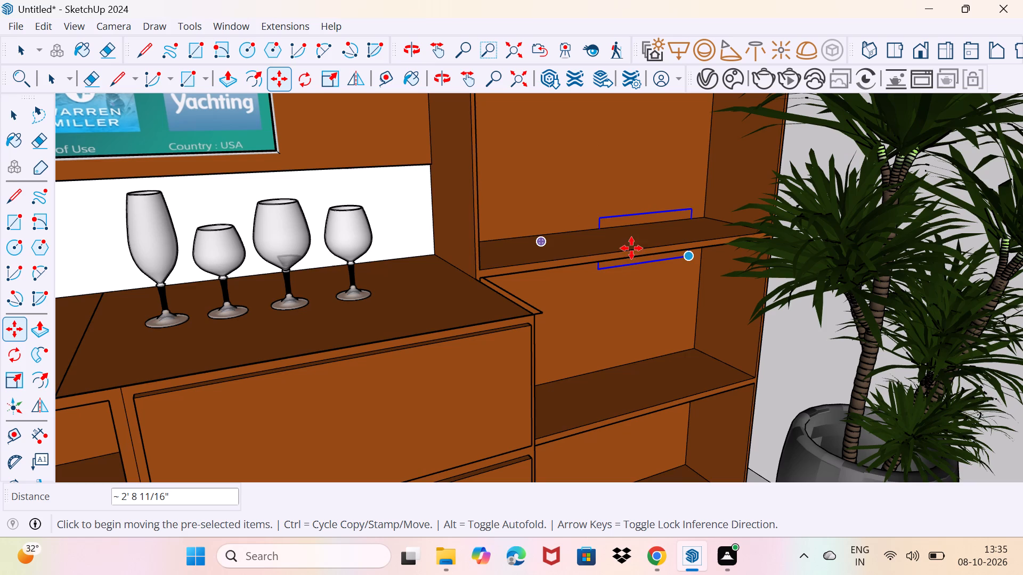
click(695, 251)
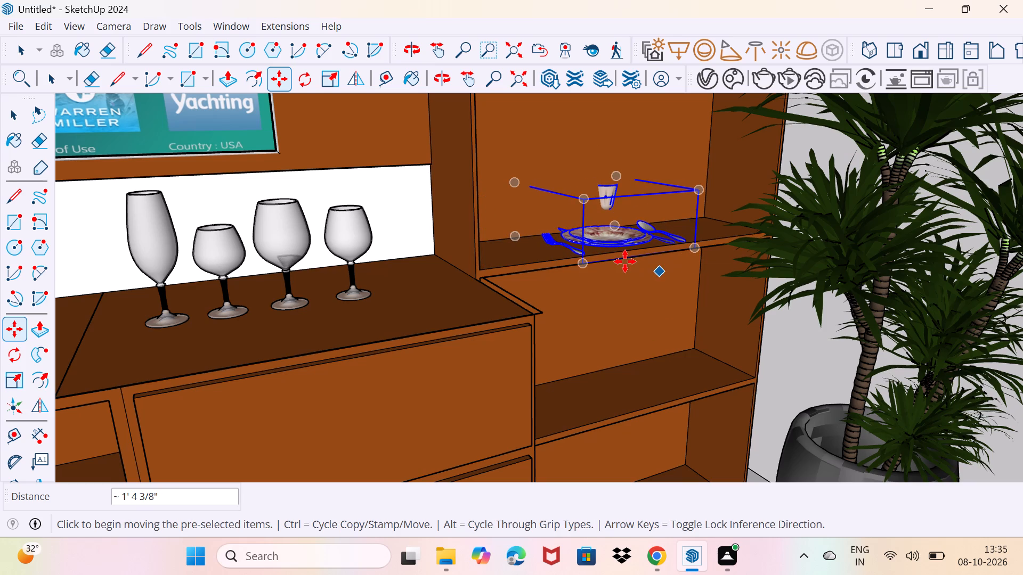
key(space)
drag(636, 325, 647, 315)
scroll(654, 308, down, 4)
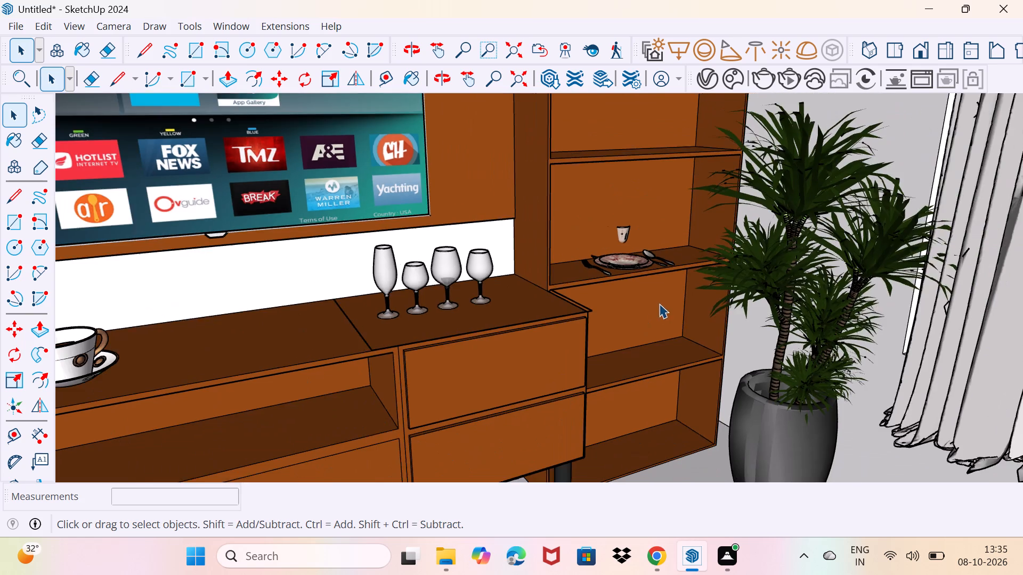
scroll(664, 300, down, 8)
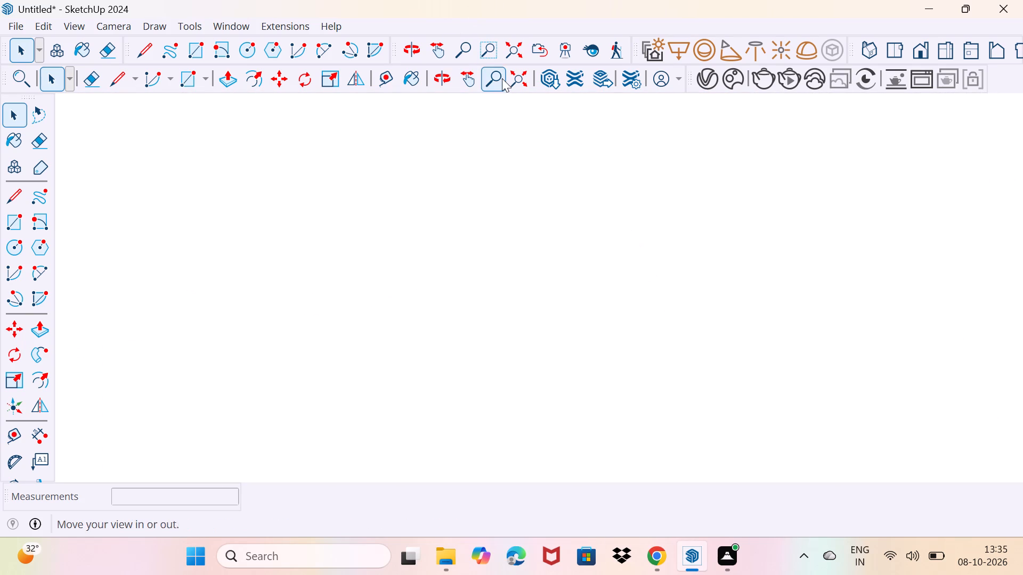
Examine the furnished TV room from outside, above and the open side, including the tableware on the cabinet and shelving.
click(523, 80)
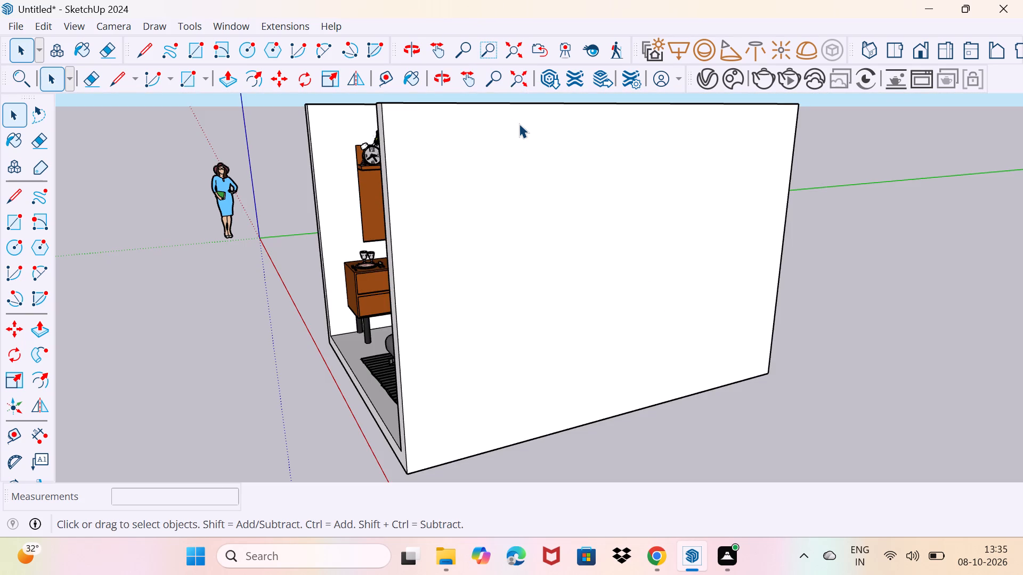
middle_drag(481, 180, 742, 185)
middle_drag(547, 220, 732, 195)
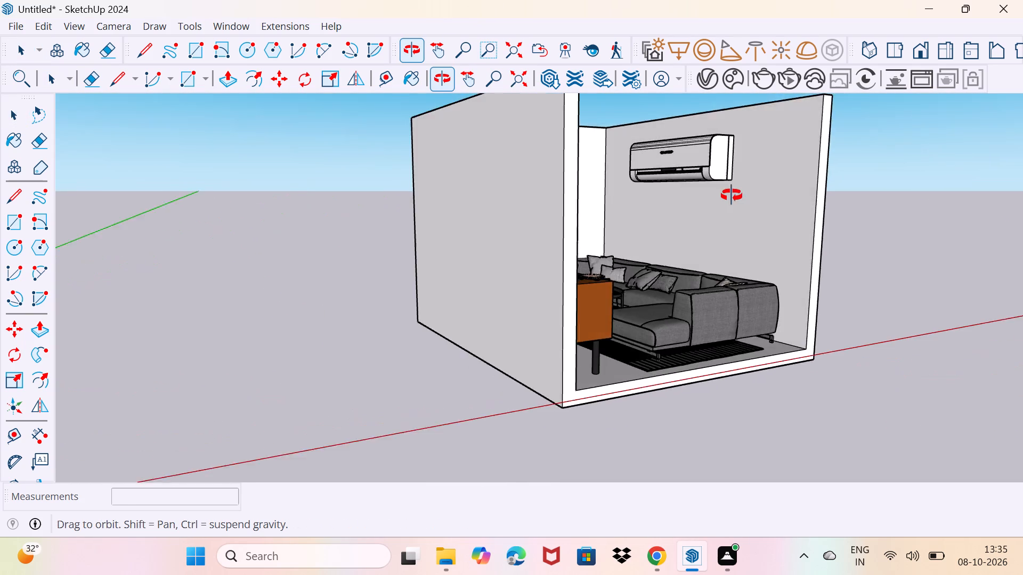
middle_drag(732, 195, 395, 286)
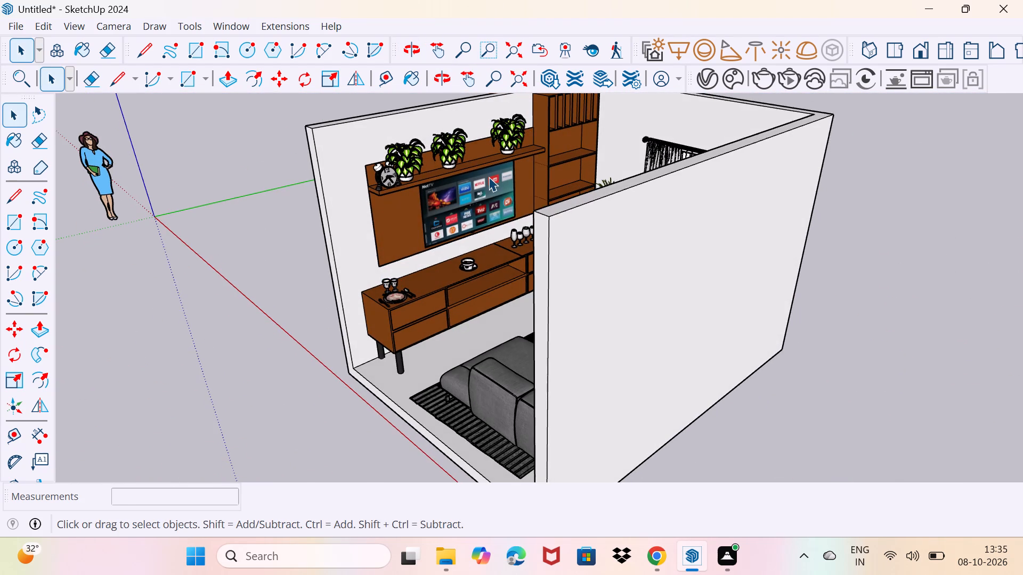
scroll(489, 177, up, 4)
middle_drag(488, 176, 501, 194)
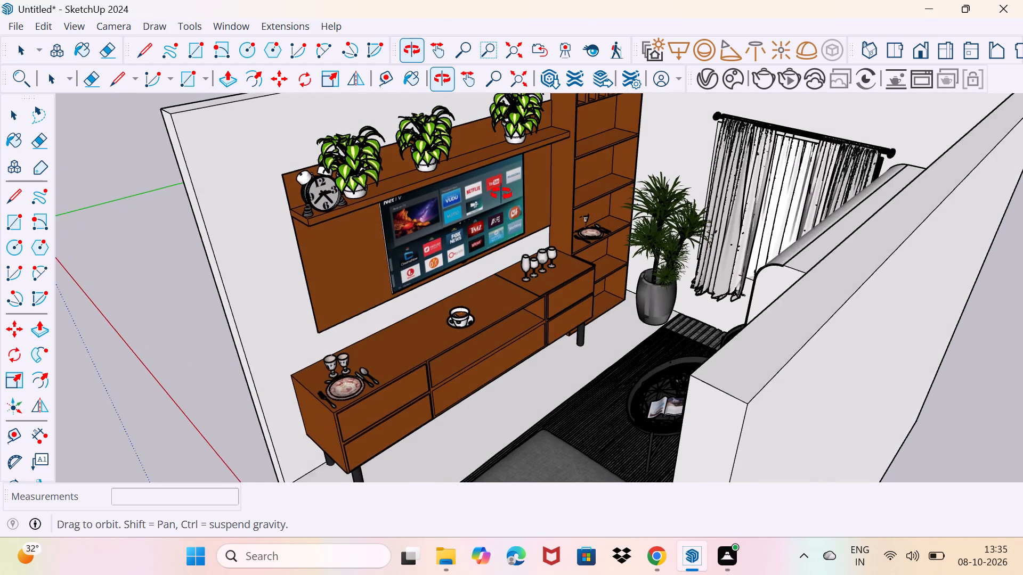
middle_drag(501, 194, 489, 219)
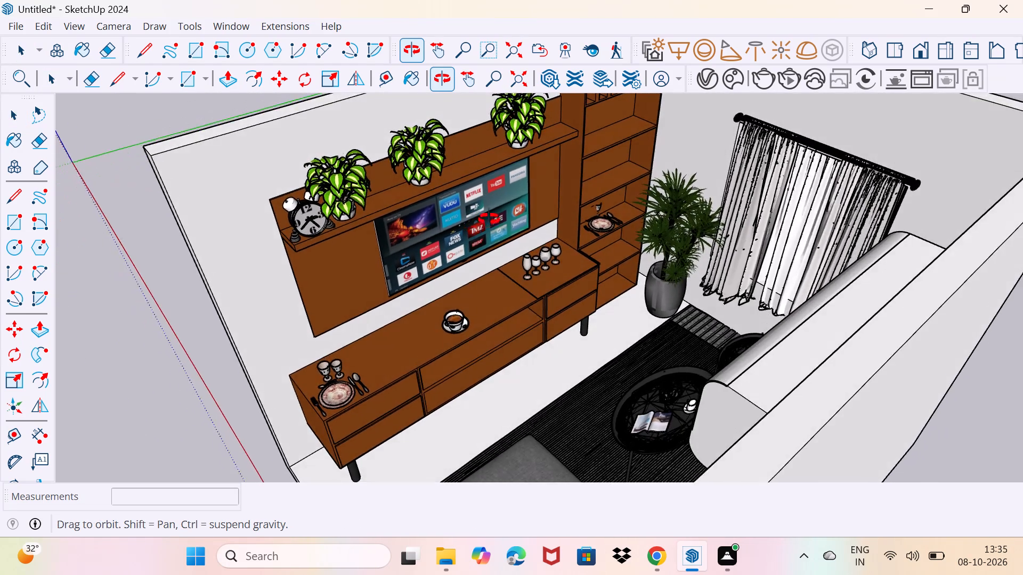
middle_drag(489, 219, 575, 106)
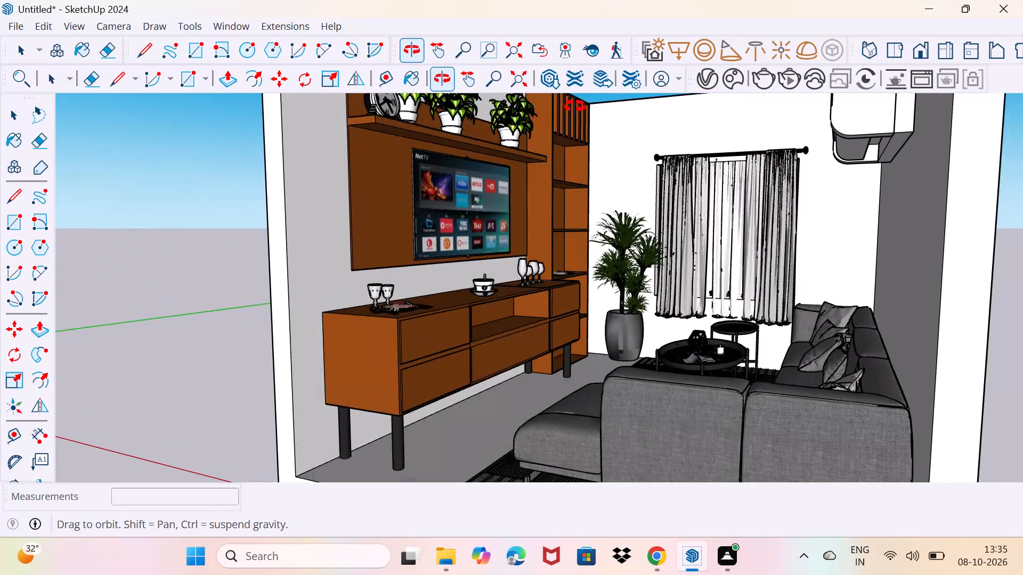
middle_drag(575, 106, 569, 325)
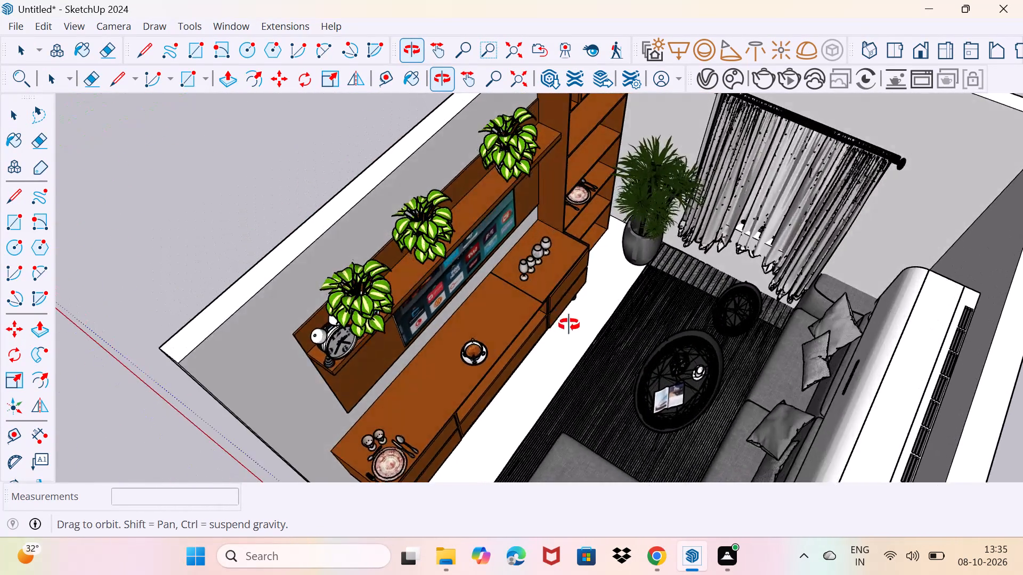
middle_drag(569, 325, 604, 221)
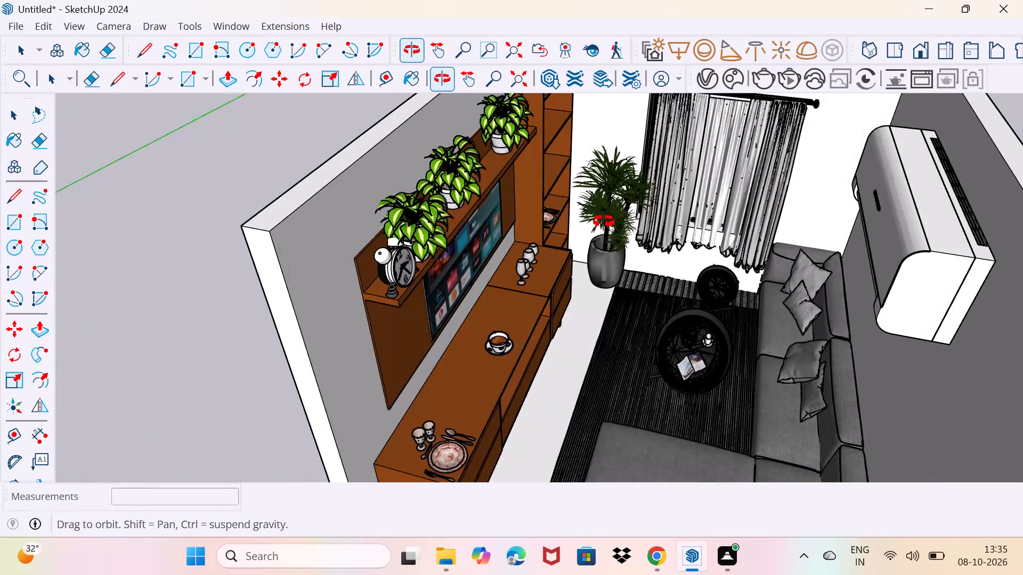
middle_drag(604, 221, 268, 205)
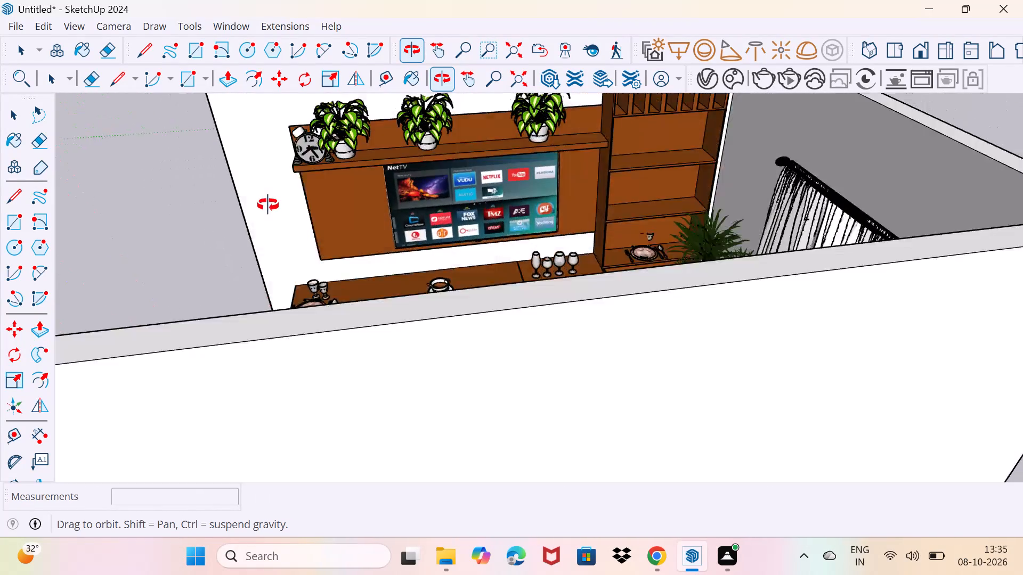
middle_drag(268, 205, 247, 211)
Push/Pull the top face of the room's walls upward by 2'.
scroll(247, 211, down, 5)
scroll(493, 227, up, 4)
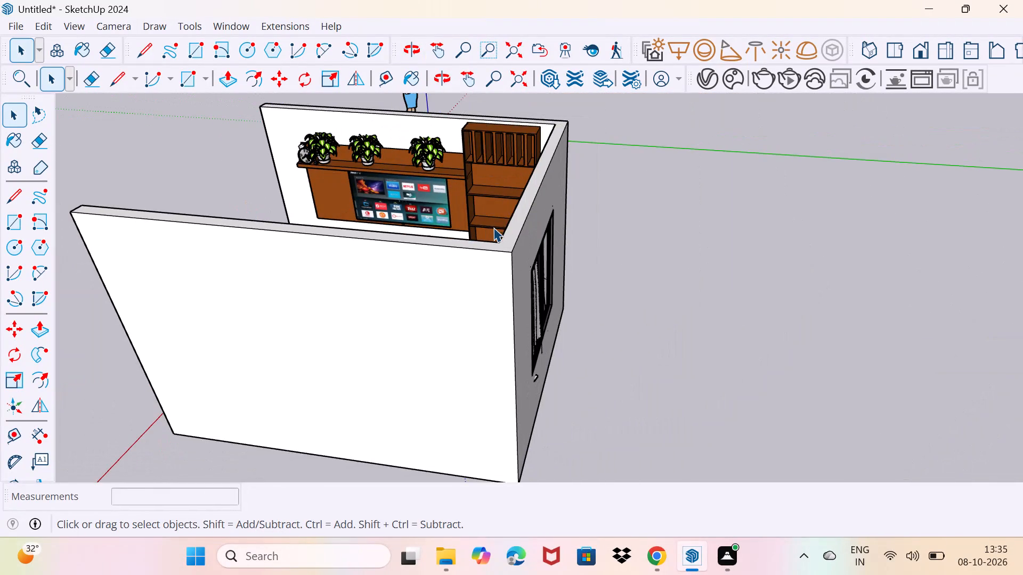
click(512, 246)
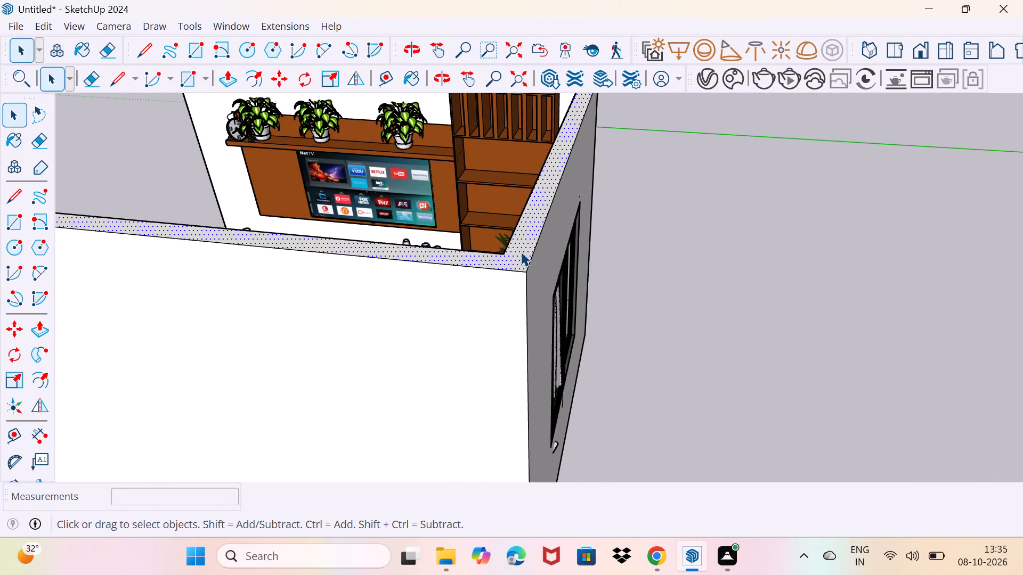
key(p)
click(521, 252)
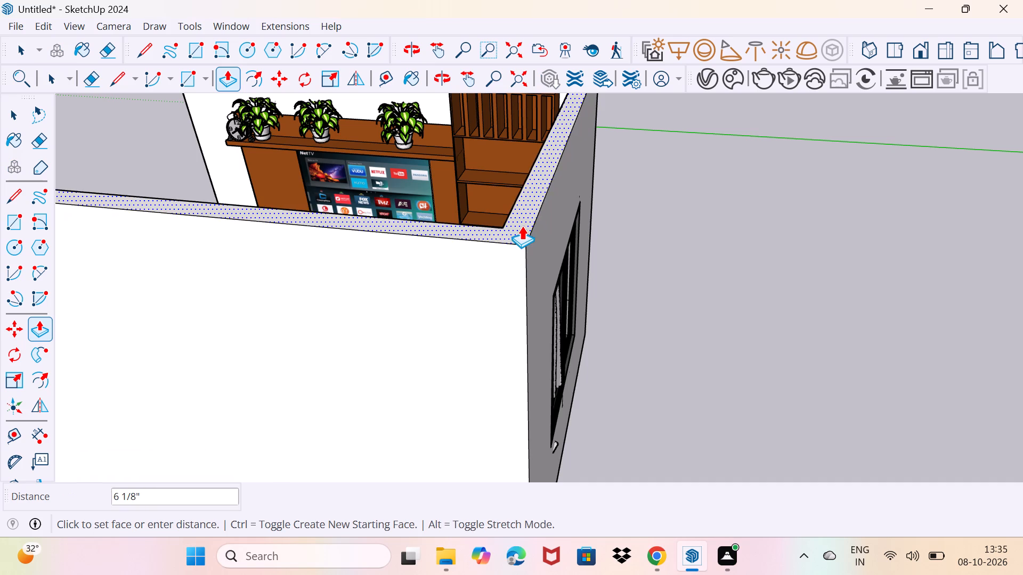
key(2)
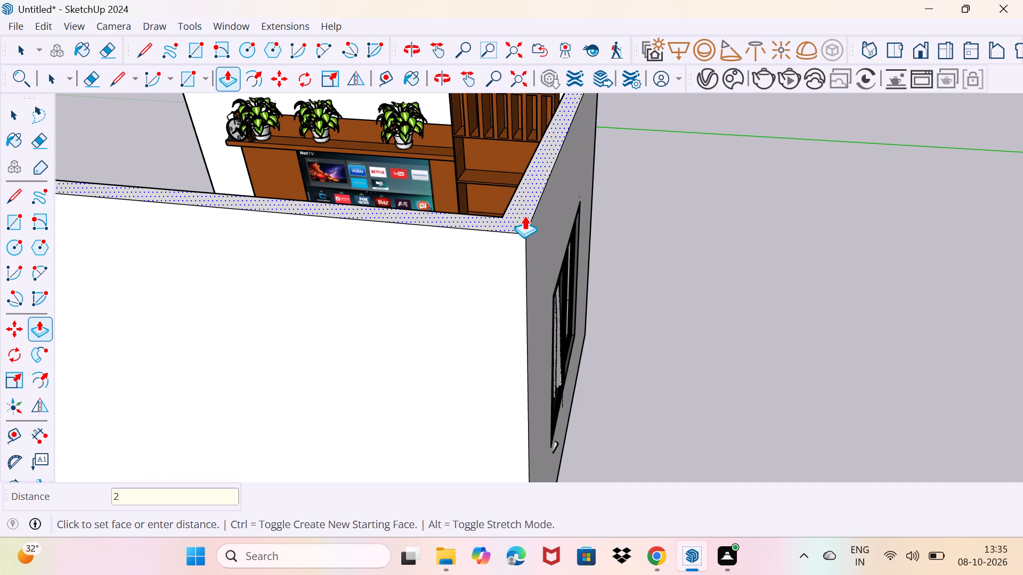
key(apostrophe)
key(Return)
scroll(524, 215, down, 4)
scroll(428, 245, down, 4)
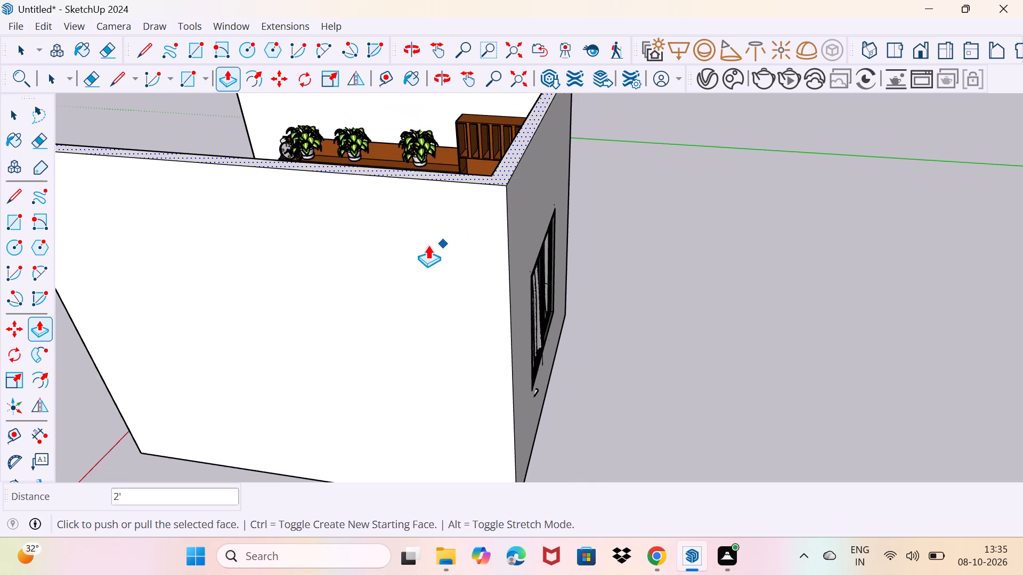
Examine the room's interior and wall tops from the open side and from above, and clear the selection.
middle_drag(305, 249, 692, 196)
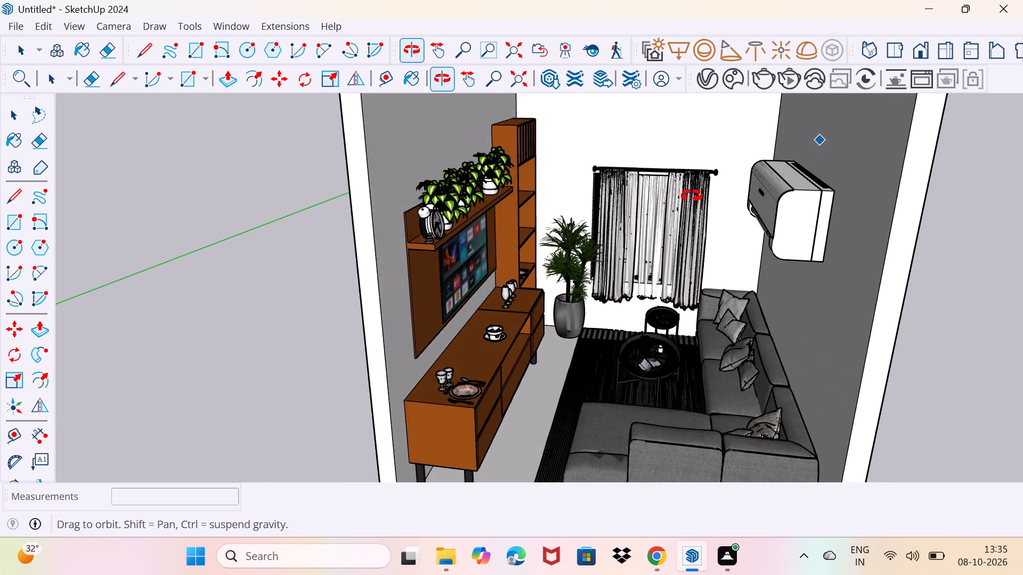
middle_drag(692, 196, 650, 306)
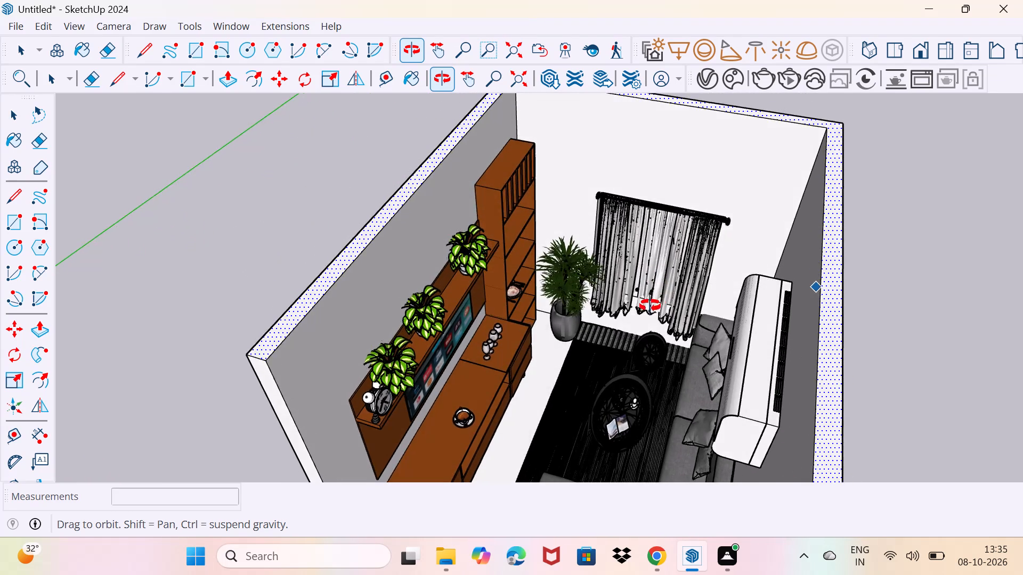
middle_drag(650, 306, 637, 216)
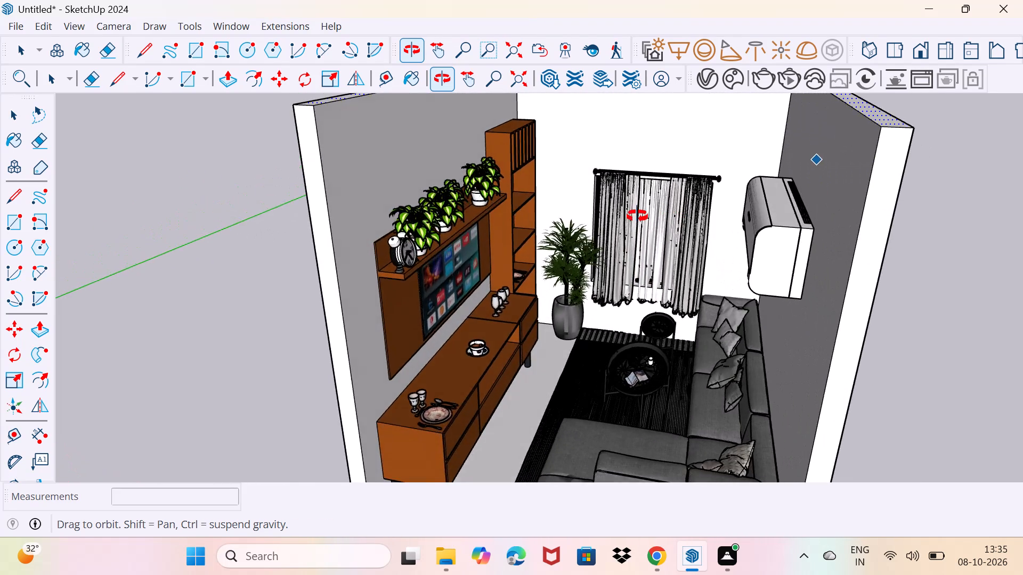
middle_drag(637, 216, 618, 228)
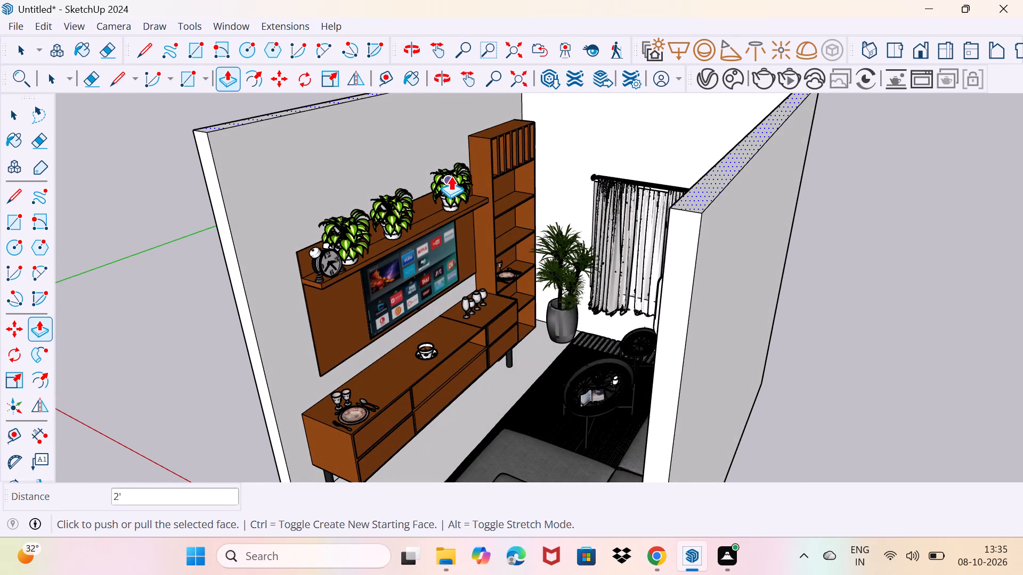
key(space)
middle_drag(419, 178, 303, 298)
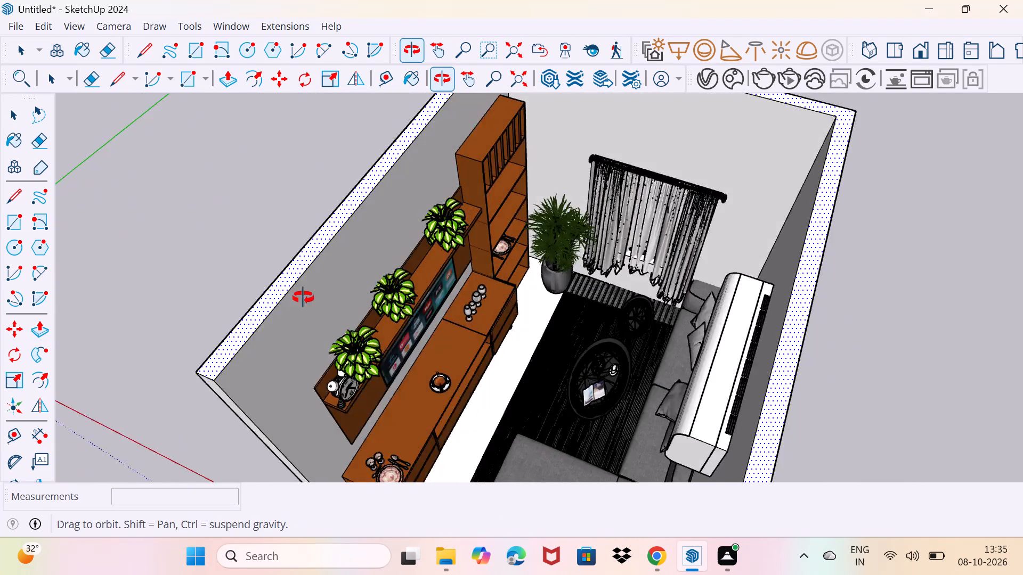
middle_drag(303, 298, 176, 319)
scroll(592, 189, down, 4)
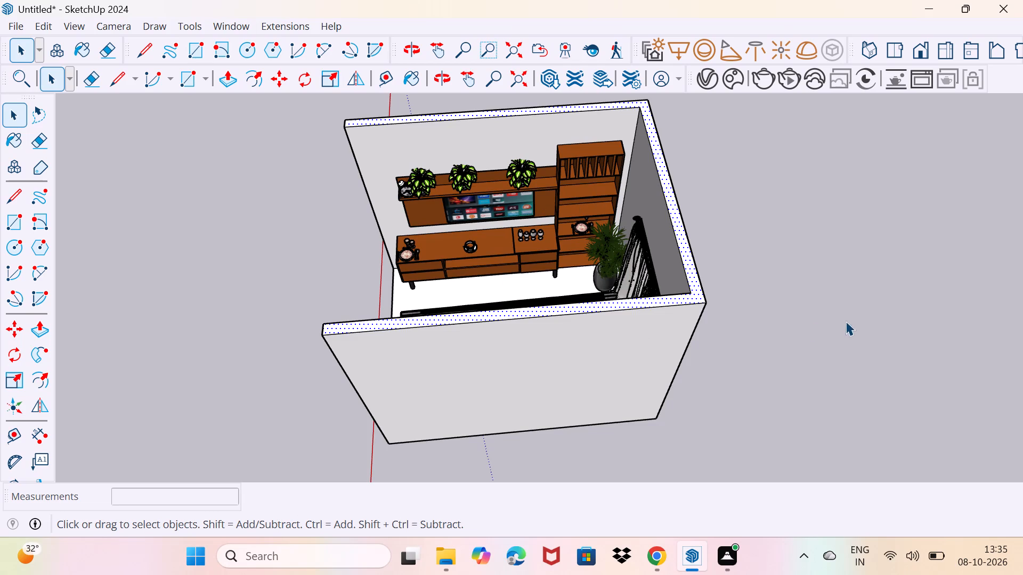
drag(842, 326, 890, 290)
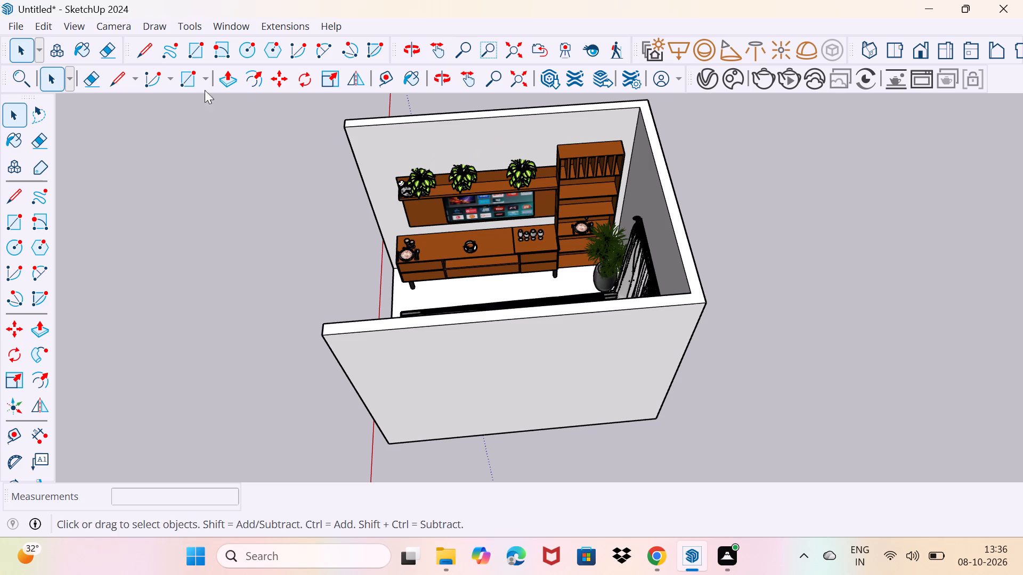
Draw a vertical rotated rectangle, 12' long and 6" high, standing on the outer top edge of the window wall.
click(14, 223)
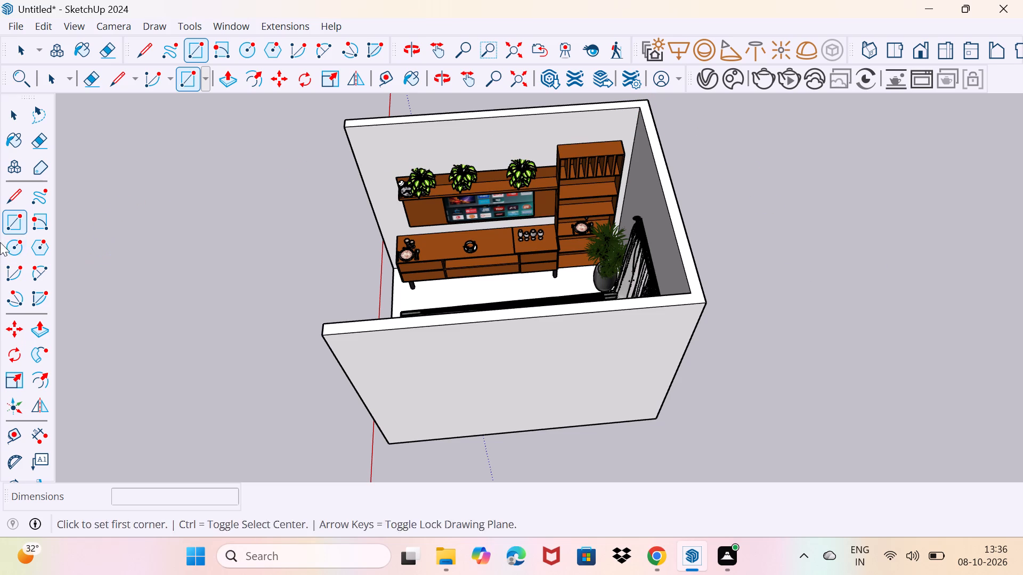
click(44, 216)
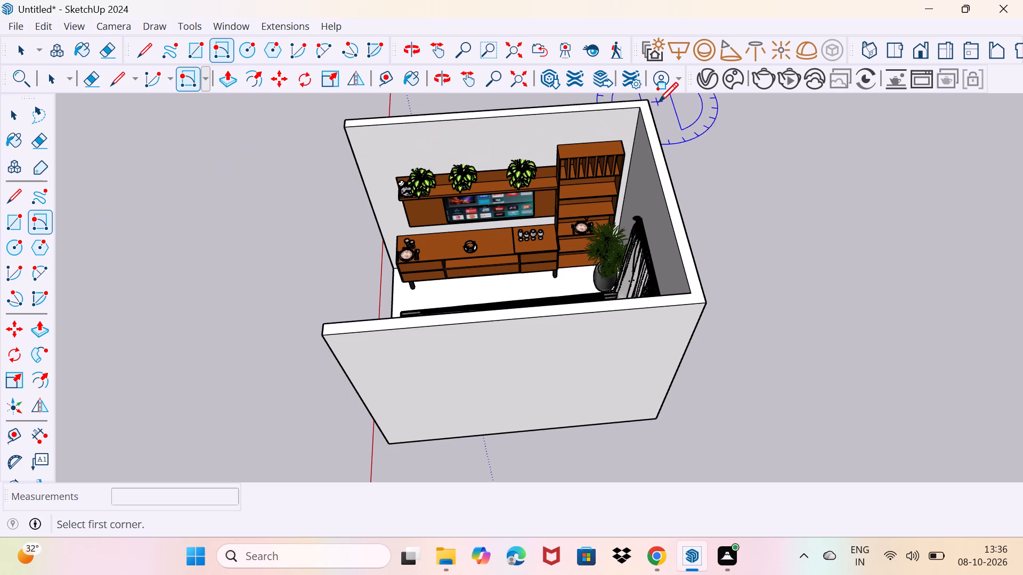
click(648, 102)
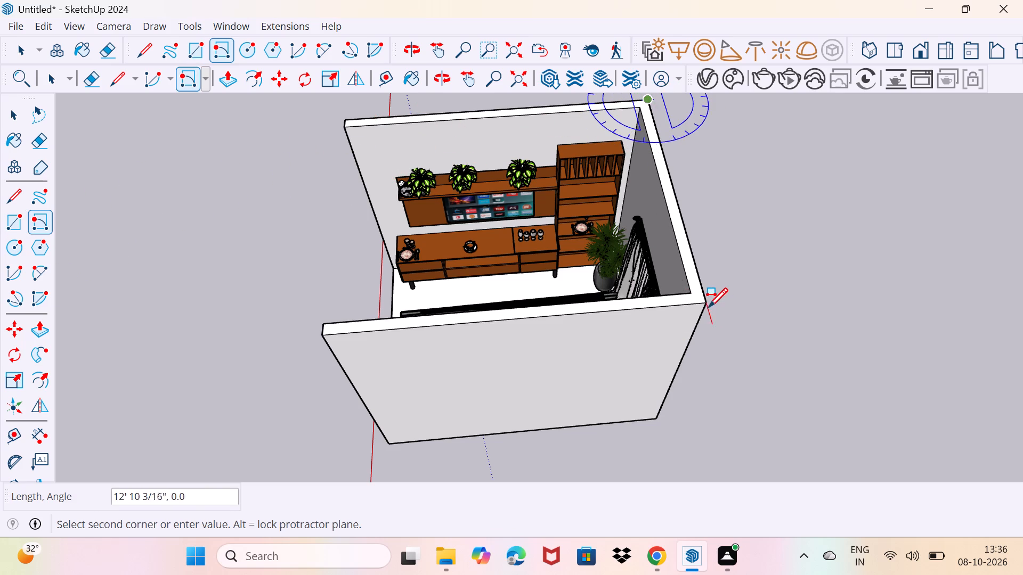
click(702, 299)
middle_drag(700, 207, 701, 208)
scroll(700, 207, down, 1)
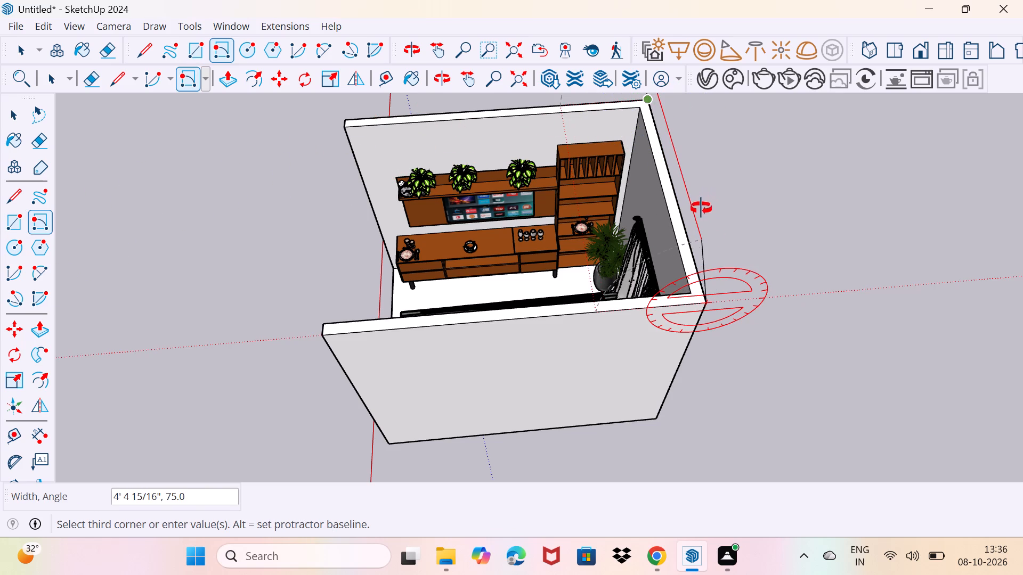
middle_drag(701, 208, 498, 170)
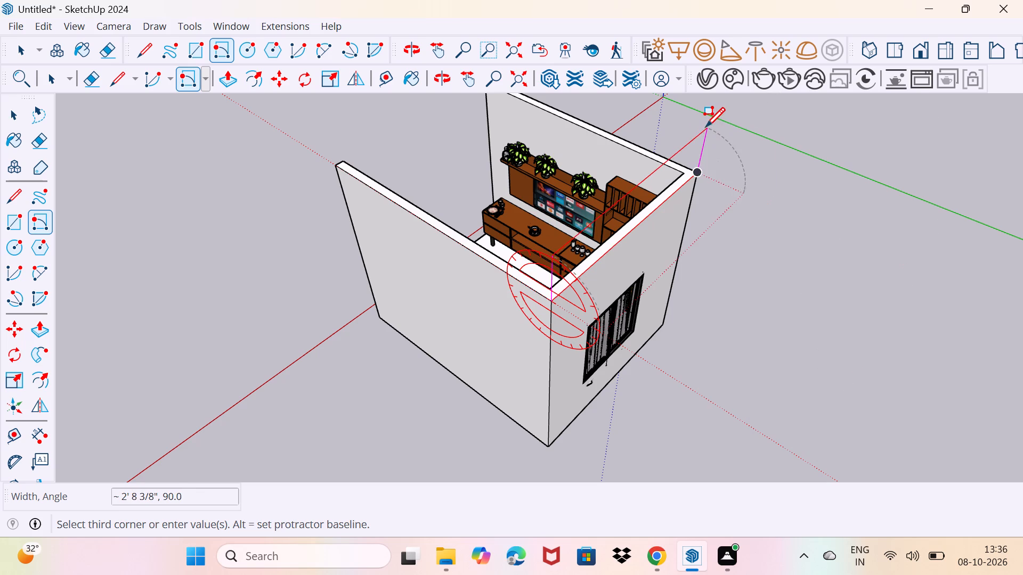
middle_drag(704, 127, 653, 63)
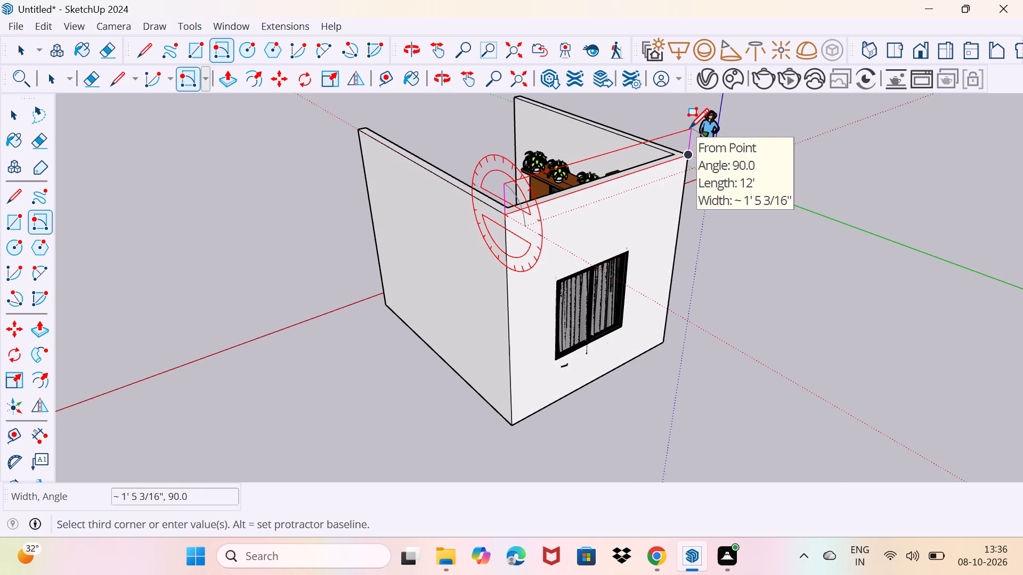
middle_drag(692, 143, 897, 69)
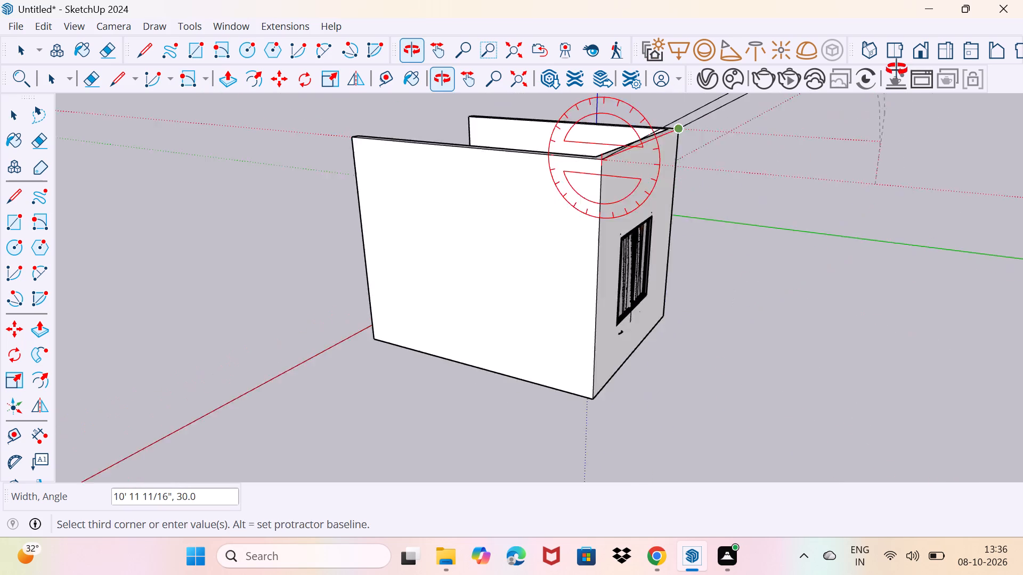
middle_drag(897, 69, 908, 64)
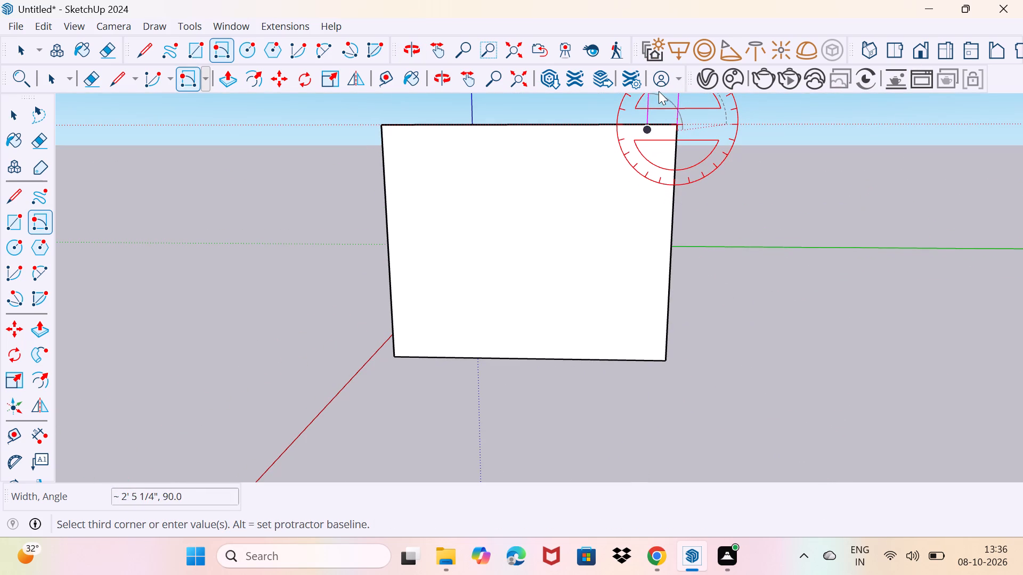
middle_drag(660, 102, 657, 277)
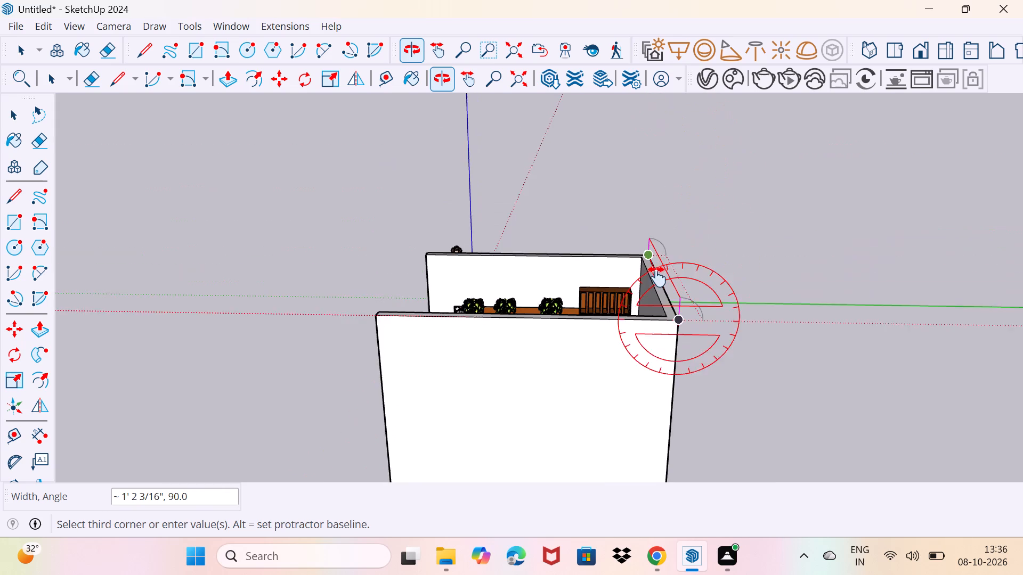
middle_drag(657, 277, 655, 277)
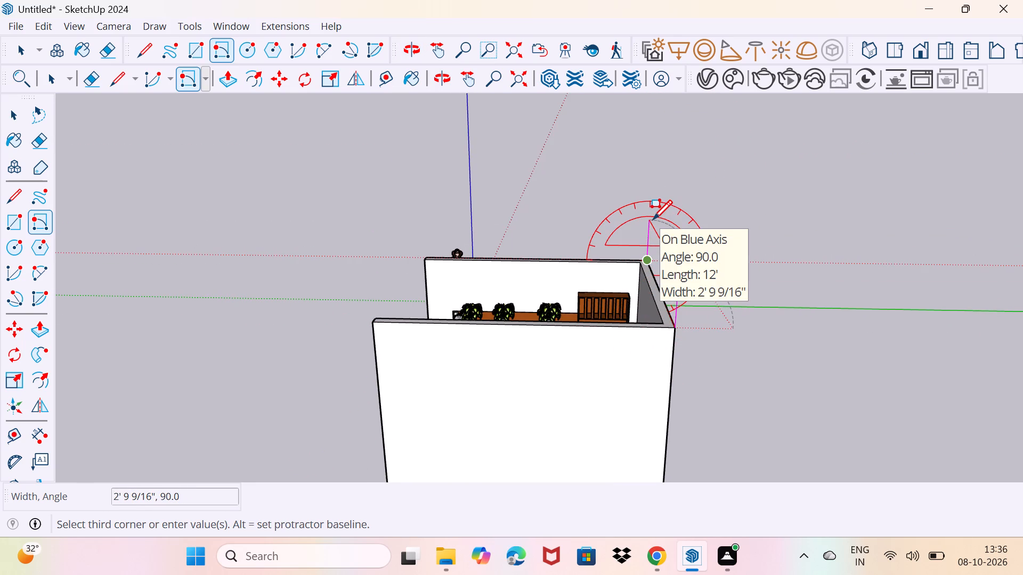
key(3)
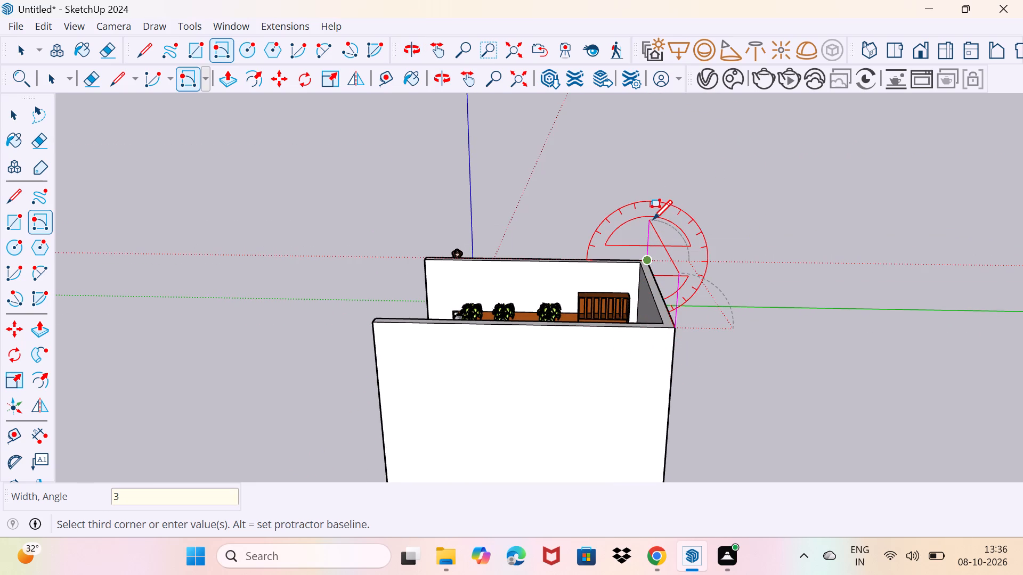
key(BackSpace)
key(6)
key(shift+quotedbl)
key(Return)
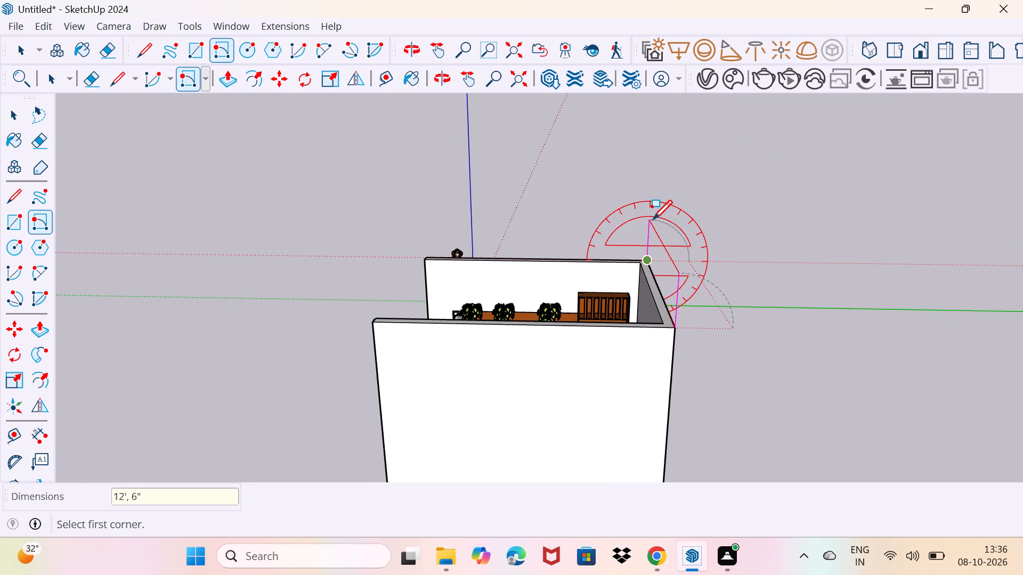
key(space)
scroll(646, 332, up, 4)
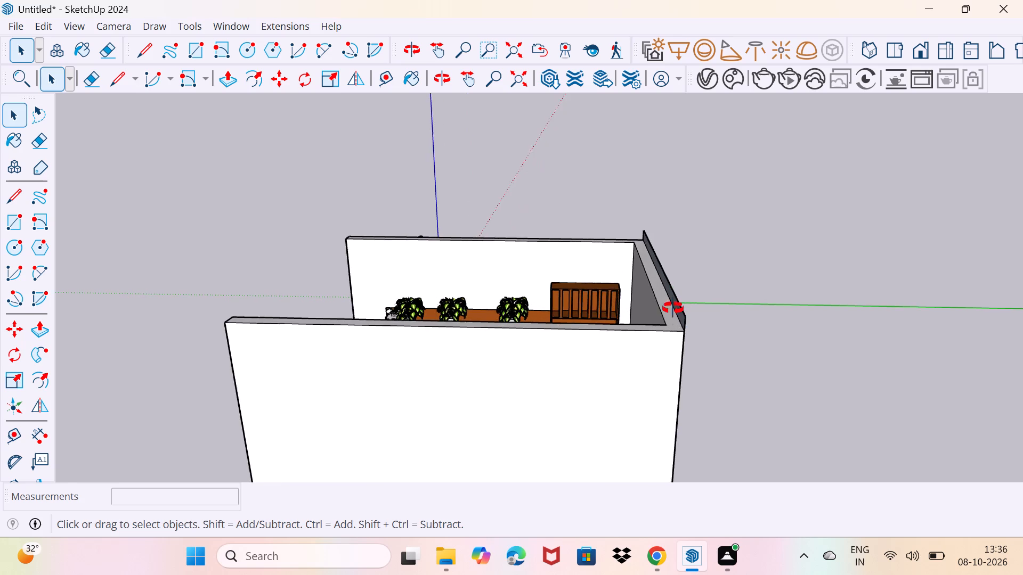
middle_drag(673, 308, 796, 293)
scroll(783, 274, up, 9)
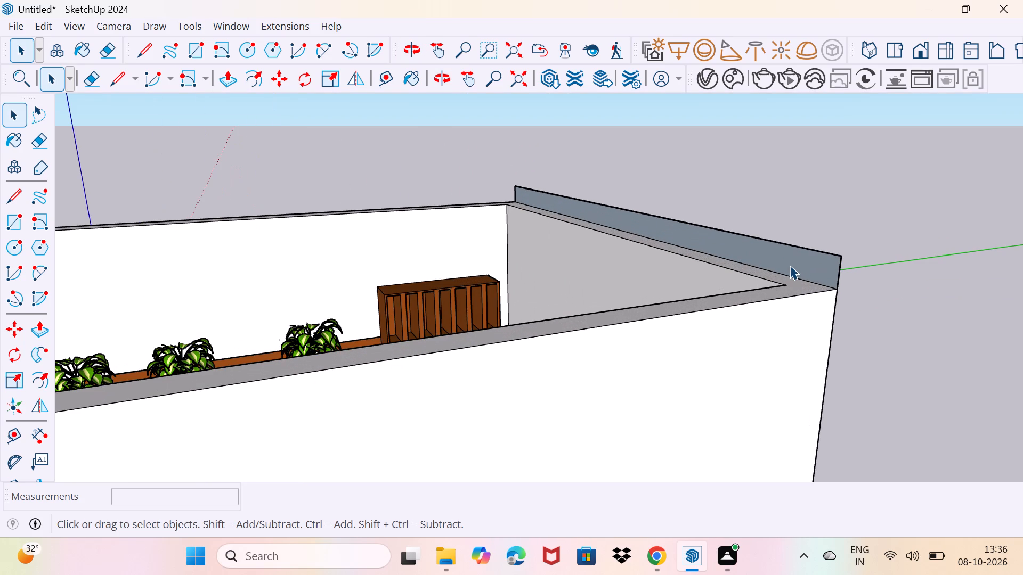
Push/Pull the 6" high strip on the window wall 15' across the wall tops to form the room's roof slab.
click(793, 264)
key(p)
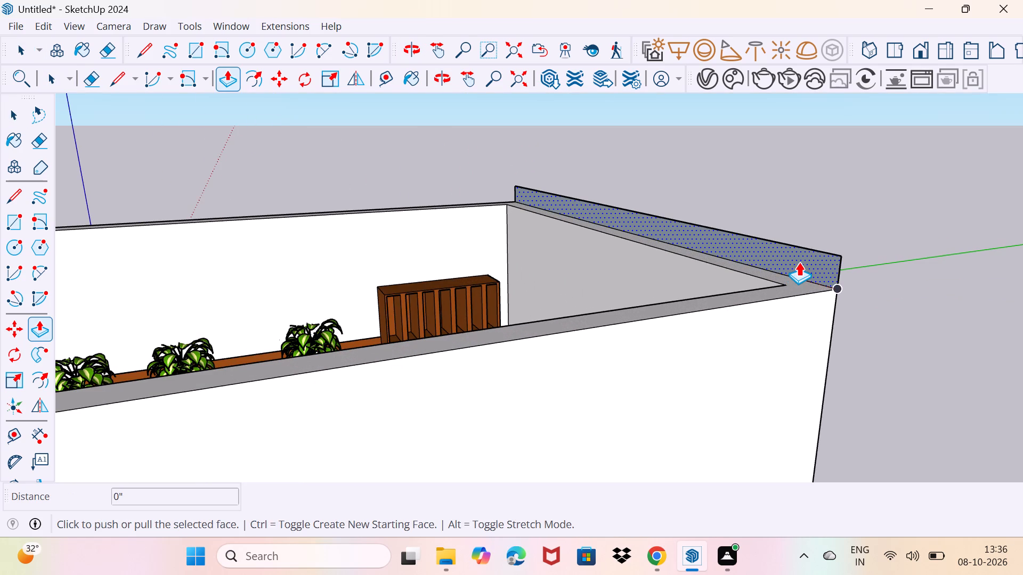
click(799, 262)
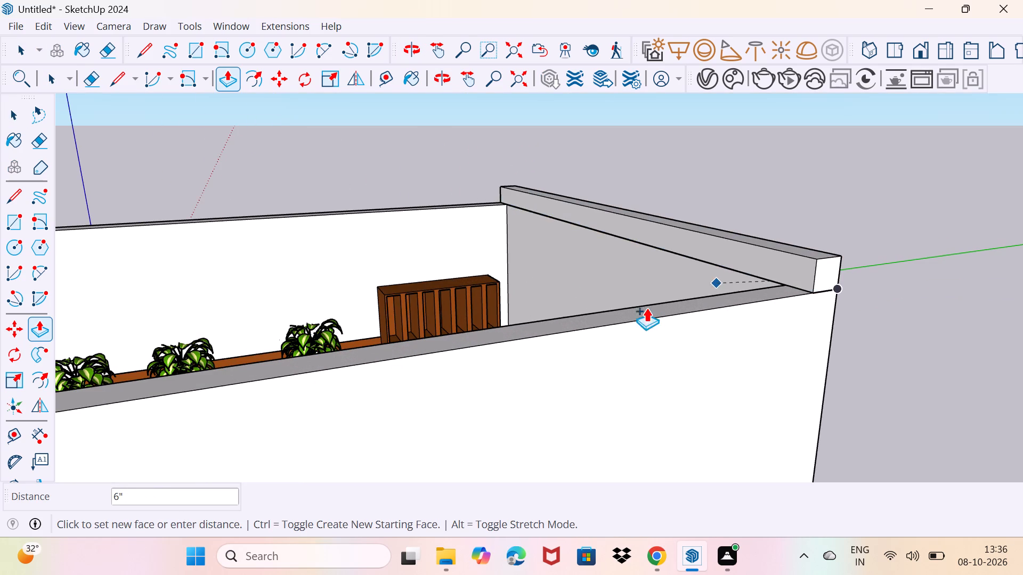
scroll(460, 343, down, 9)
middle_drag(460, 343, 616, 264)
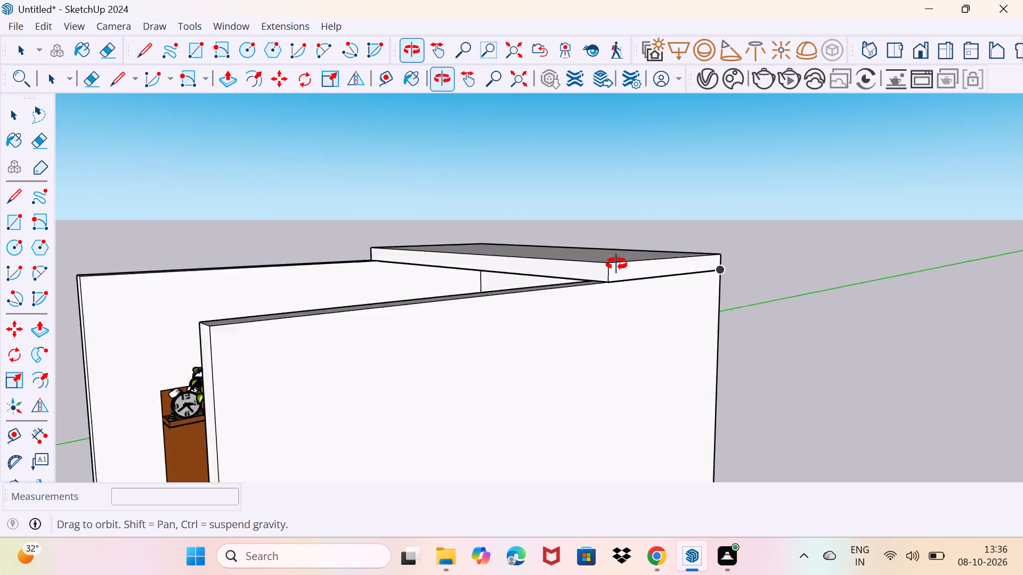
middle_drag(616, 264, 672, 235)
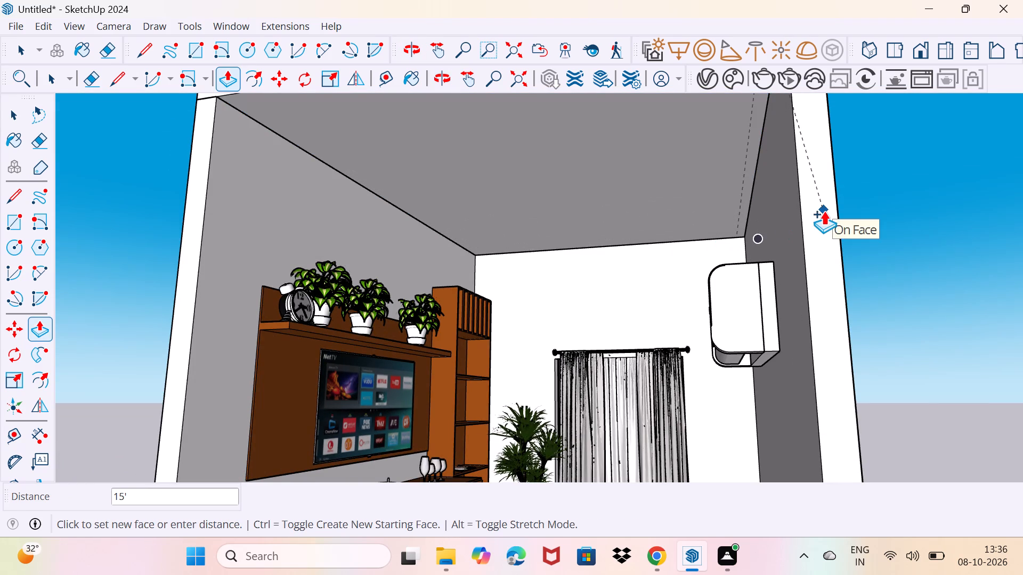
click(824, 211)
scroll(829, 231, down, 4)
key(space)
drag(927, 290, 972, 262)
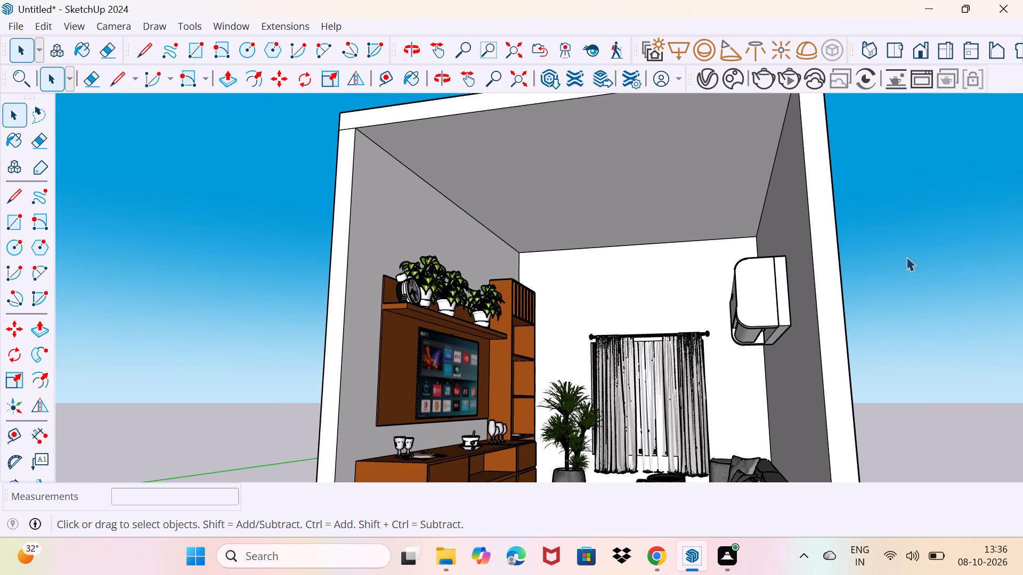
Erase the seam edges between the roof slab and the tops of both side walls on the open front.
middle_drag(907, 260, 953, 326)
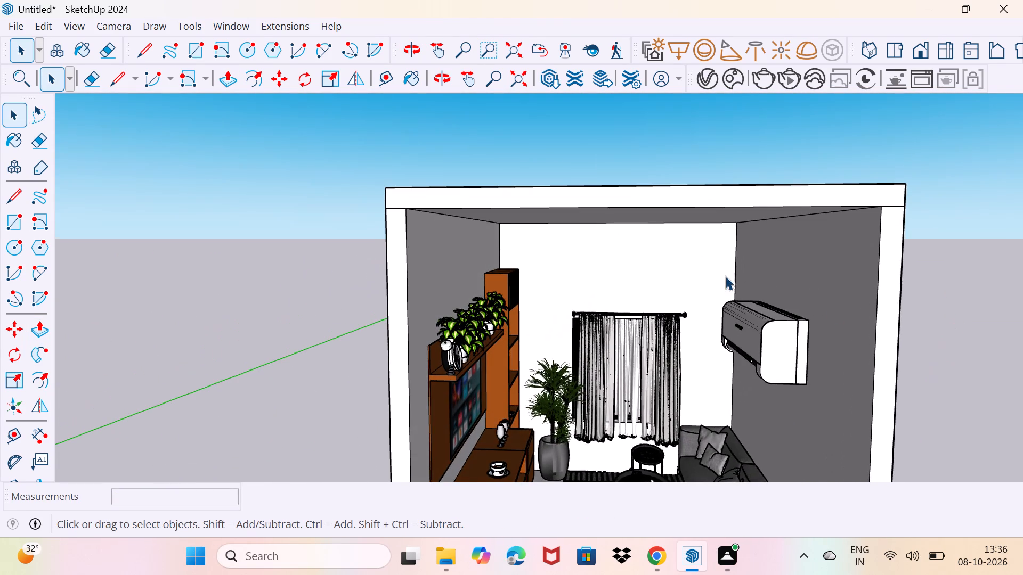
scroll(431, 223, up, 8)
key(e)
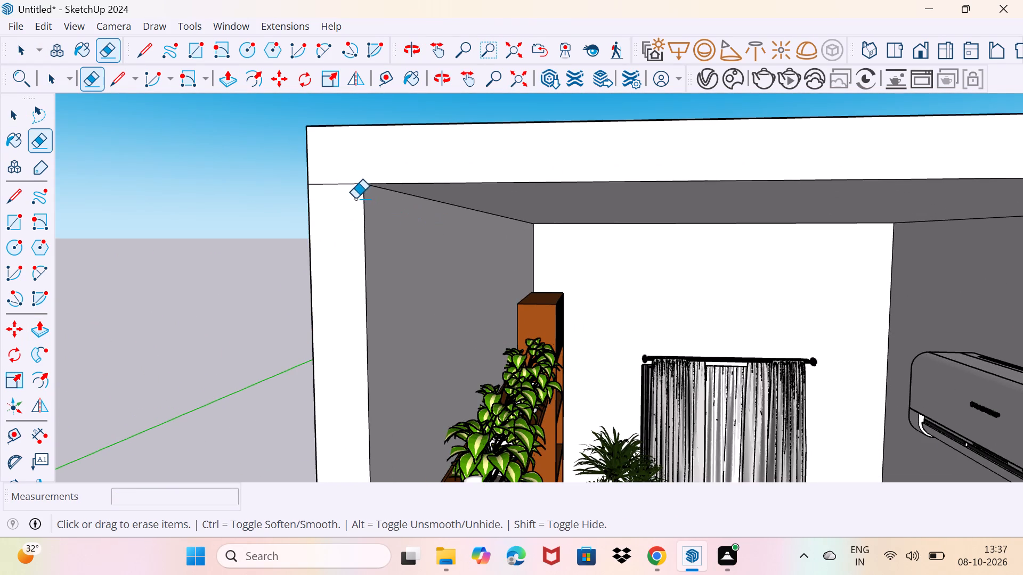
click(353, 185)
scroll(441, 164, down, 8)
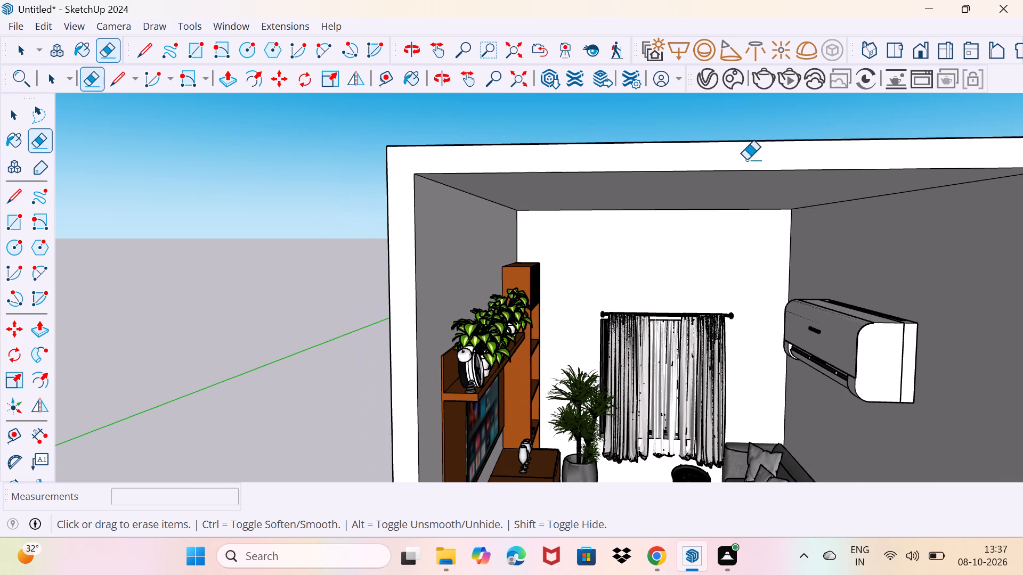
middle_drag(850, 166, 653, 192)
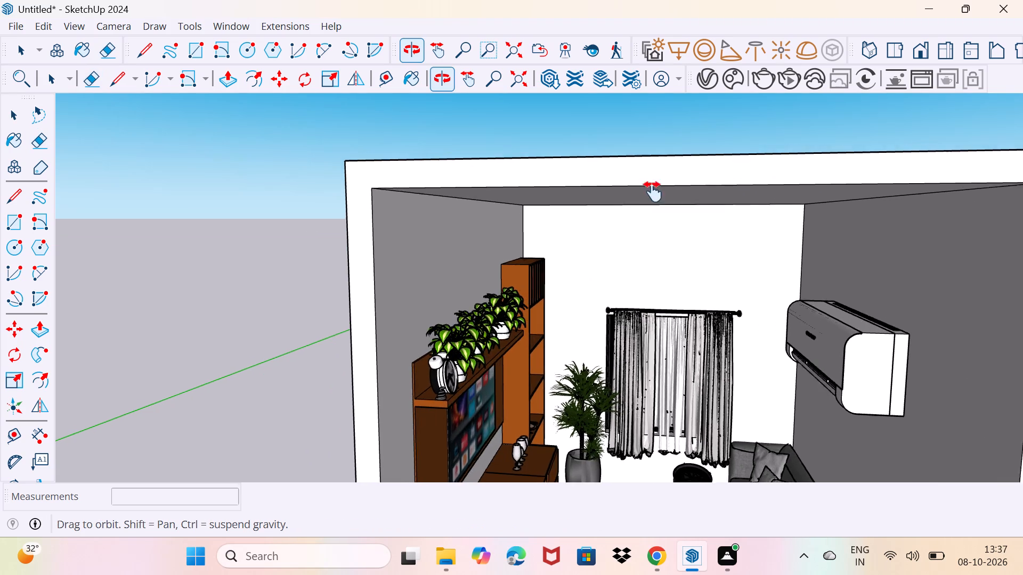
middle_drag(653, 192, 567, 193)
click(815, 194)
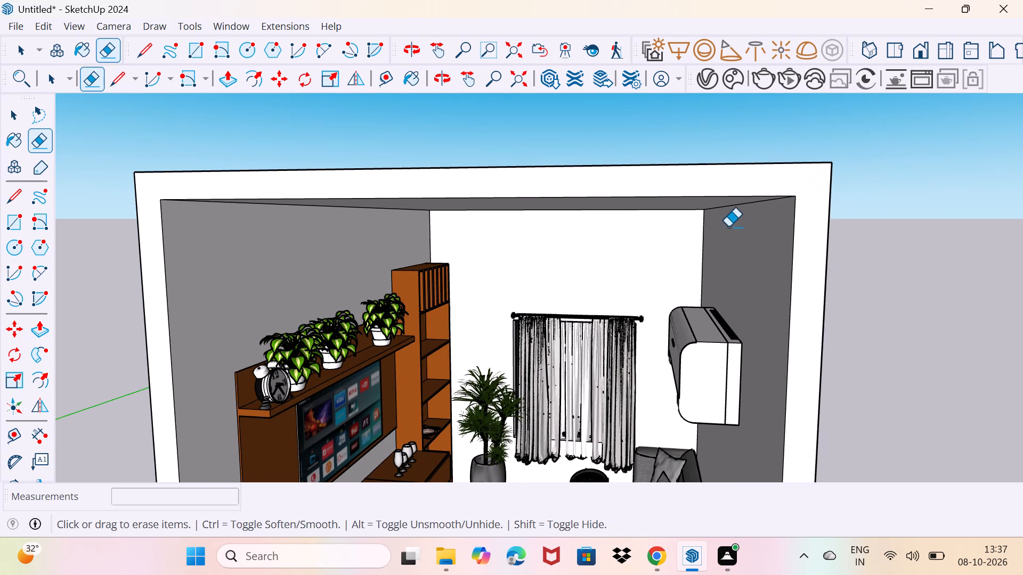
Copy the ceiling face out of the room to an open spot well beyond the air-conditioner wall, and clear the selection.
middle_drag(728, 217, 757, 176)
key(space)
click(655, 154)
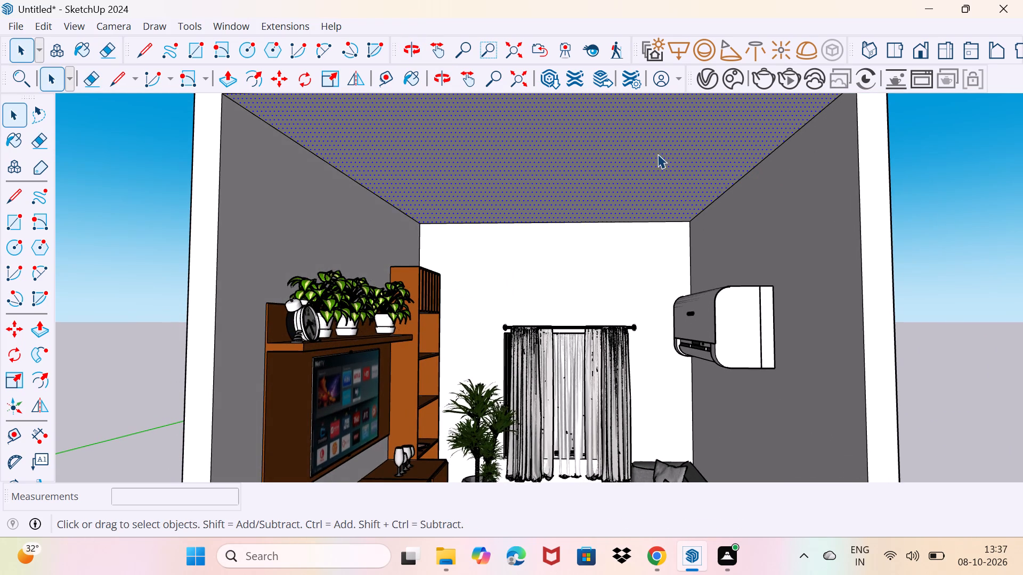
key(p)
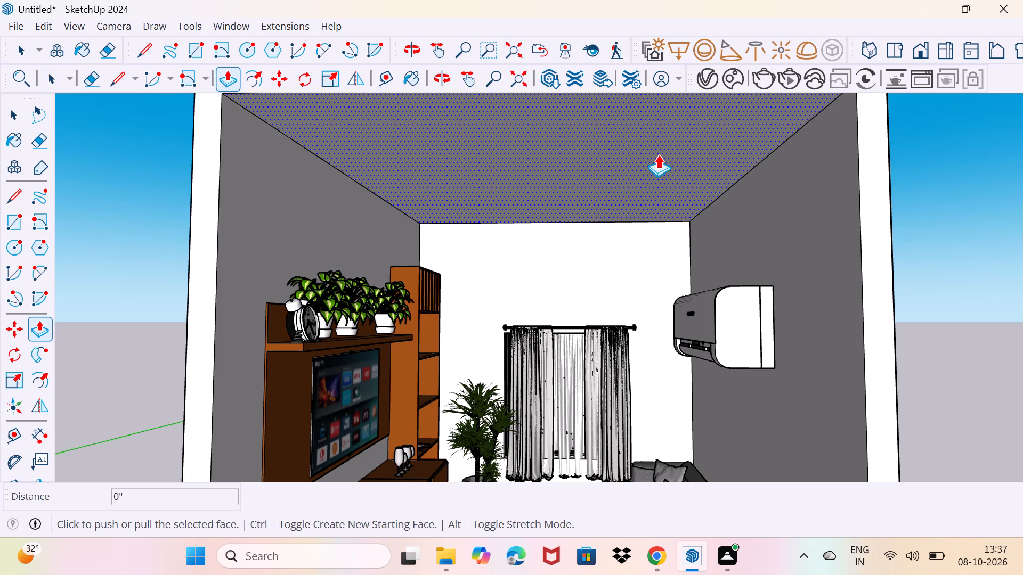
key(m)
click(658, 154)
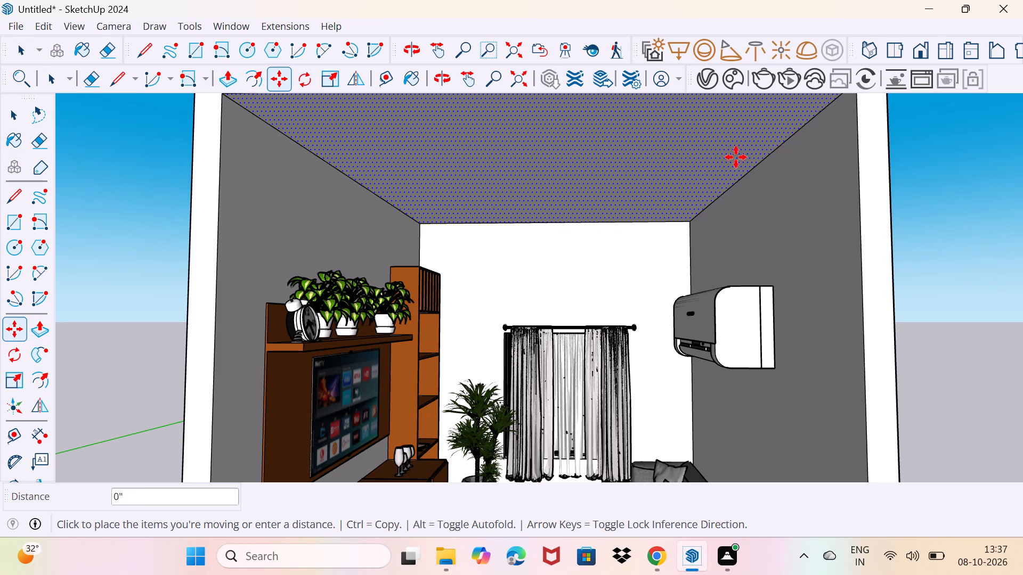
middle_drag(932, 150, 910, 185)
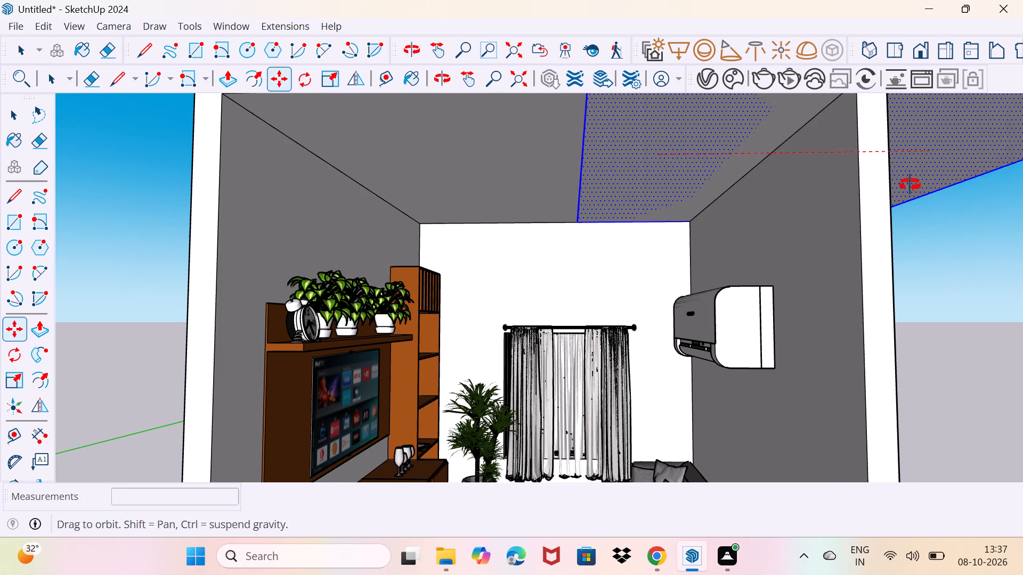
middle_drag(910, 185, 858, 220)
scroll(935, 219, down, 4)
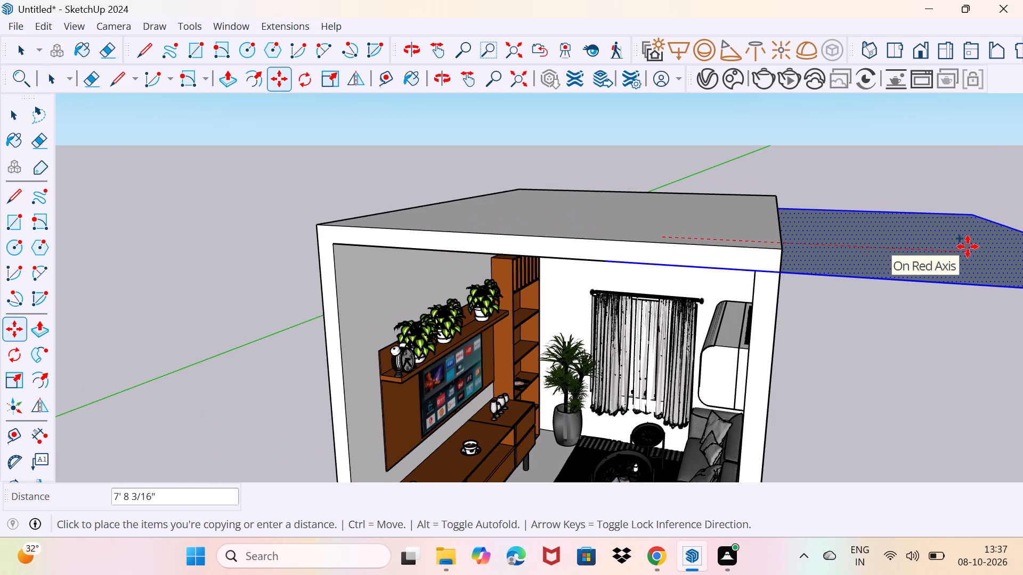
shift+middle_drag(968, 247, 568, 185)
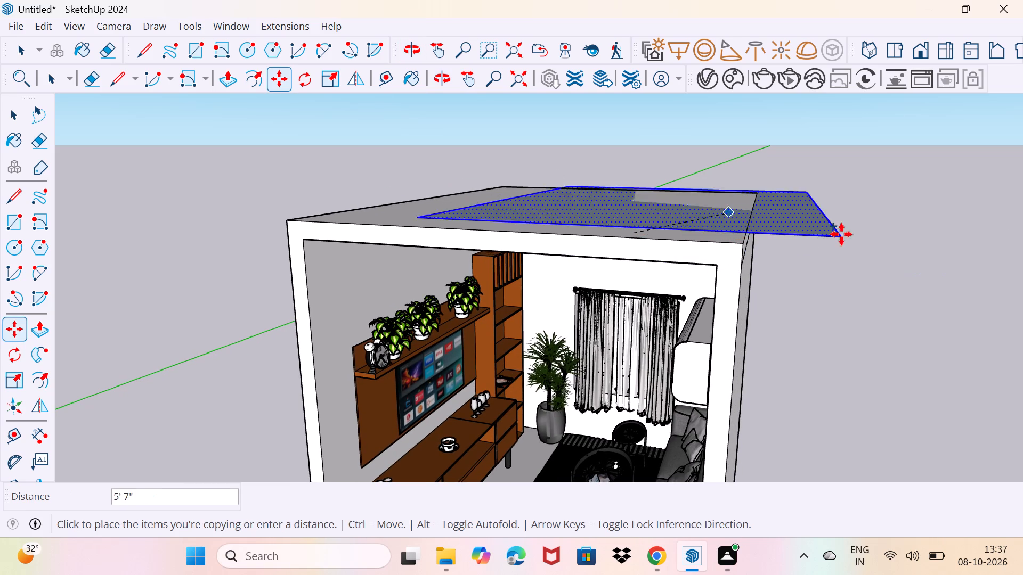
shift+middle_drag(992, 254, 848, 247)
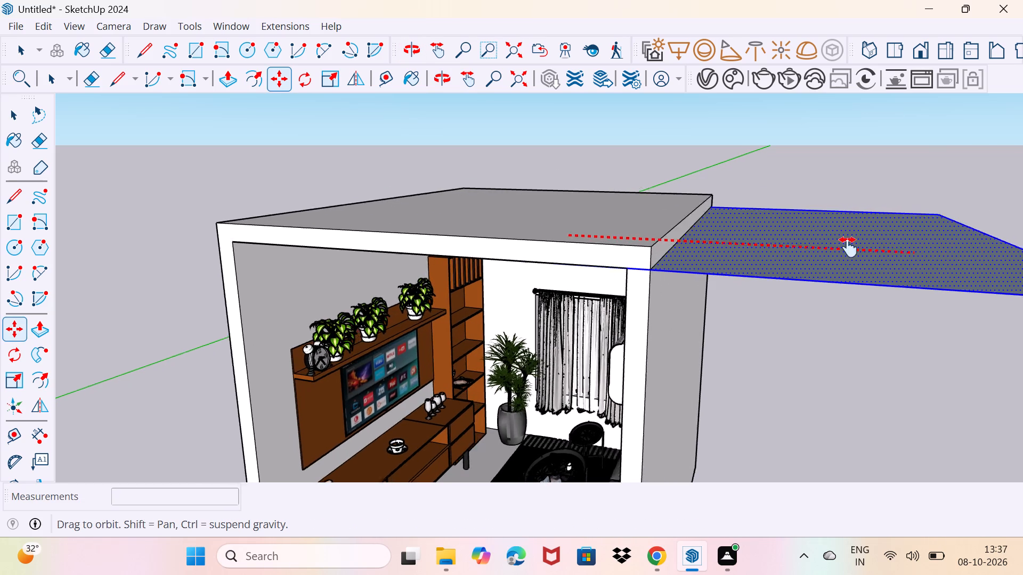
shift+middle_drag(848, 247, 696, 228)
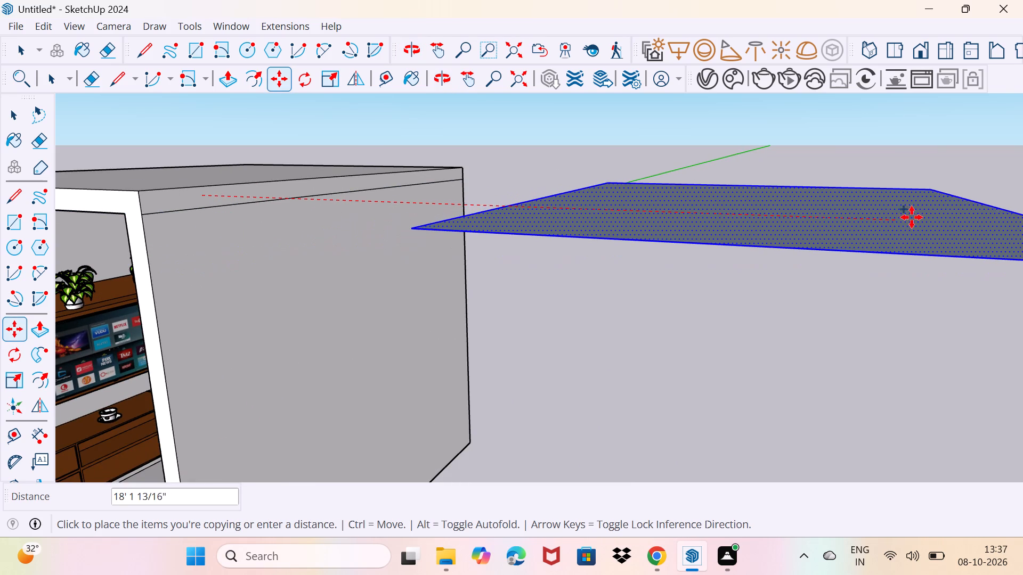
shift+middle_drag(927, 217, 703, 182)
shift+scroll(927, 217, down, 1)
shift+scroll(703, 182, up, 1)
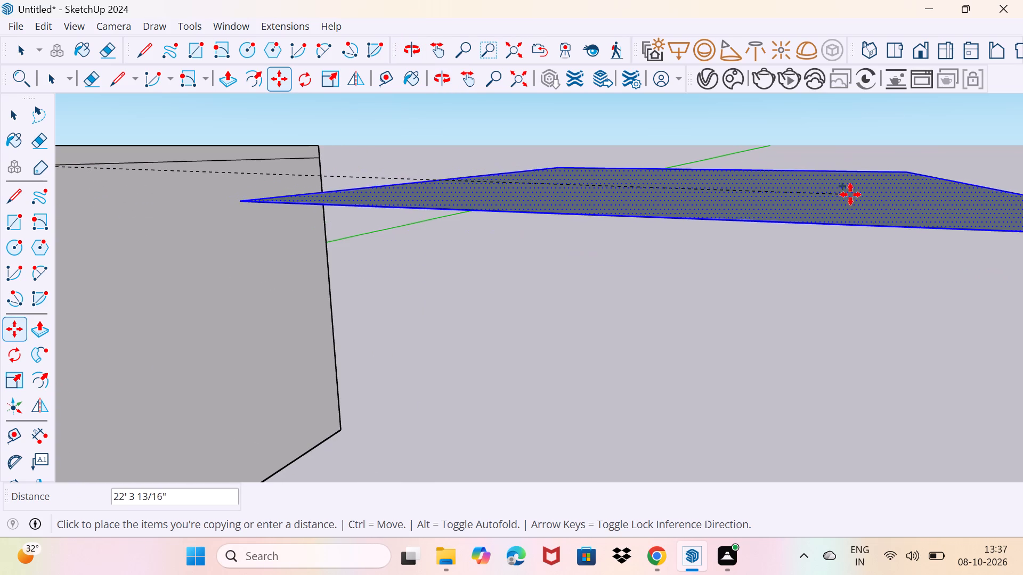
click(898, 199)
key(space)
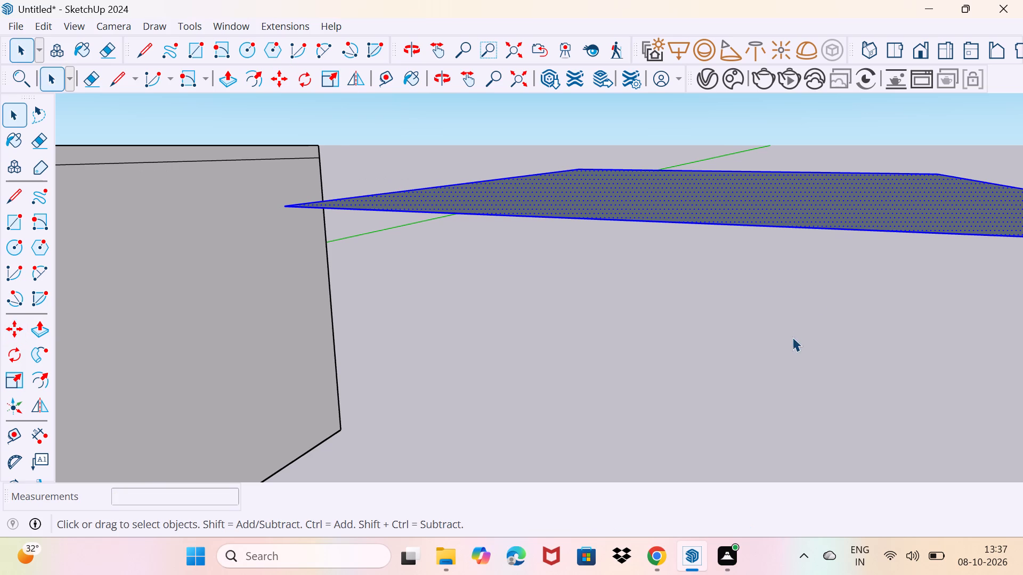
drag(792, 337, 811, 320)
Examine the room and the copied ceiling face from the front, above and below.
scroll(800, 308, down, 12)
middle_drag(632, 341, 700, 233)
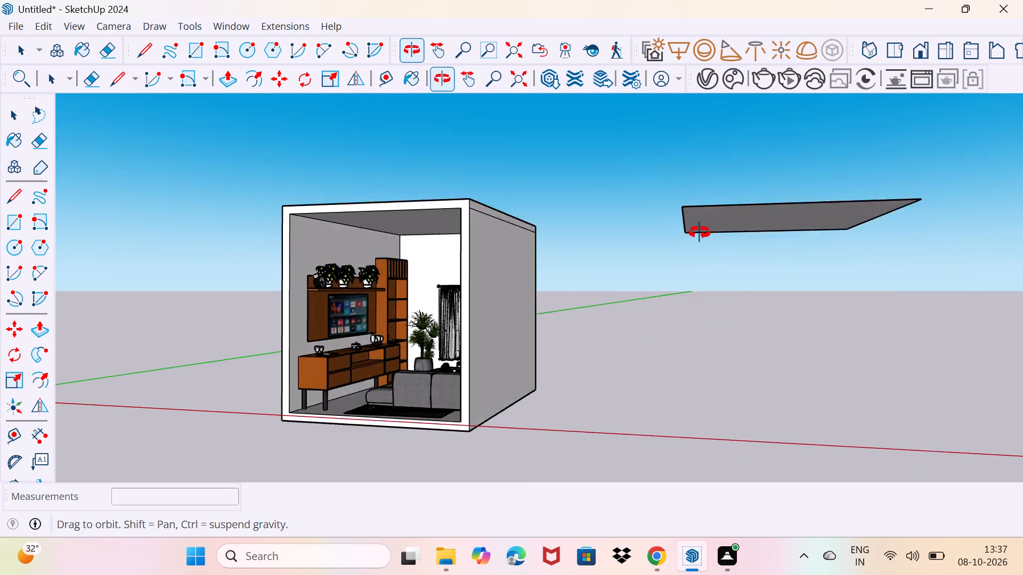
middle_drag(700, 233, 724, 268)
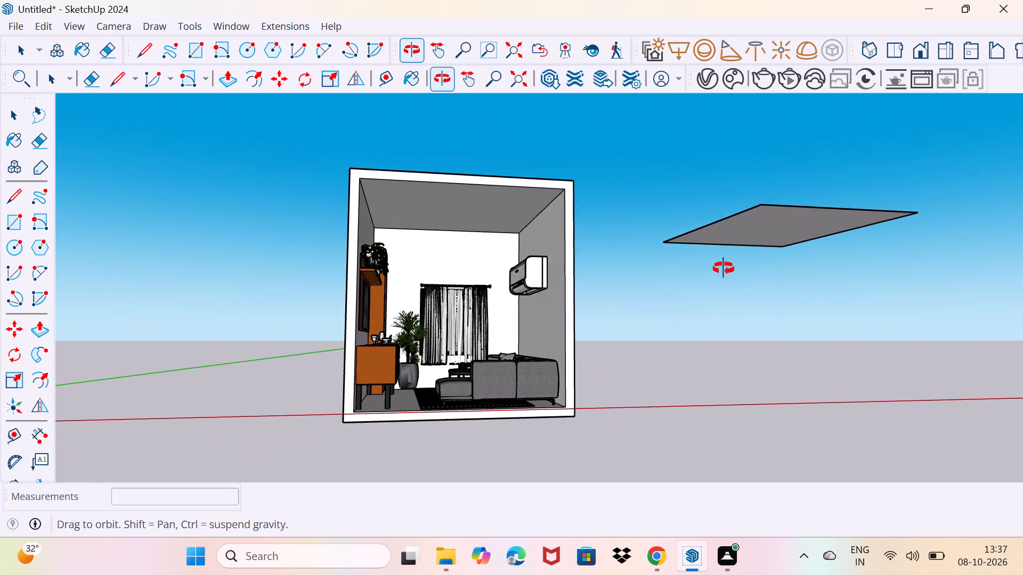
middle_drag(724, 268, 780, 279)
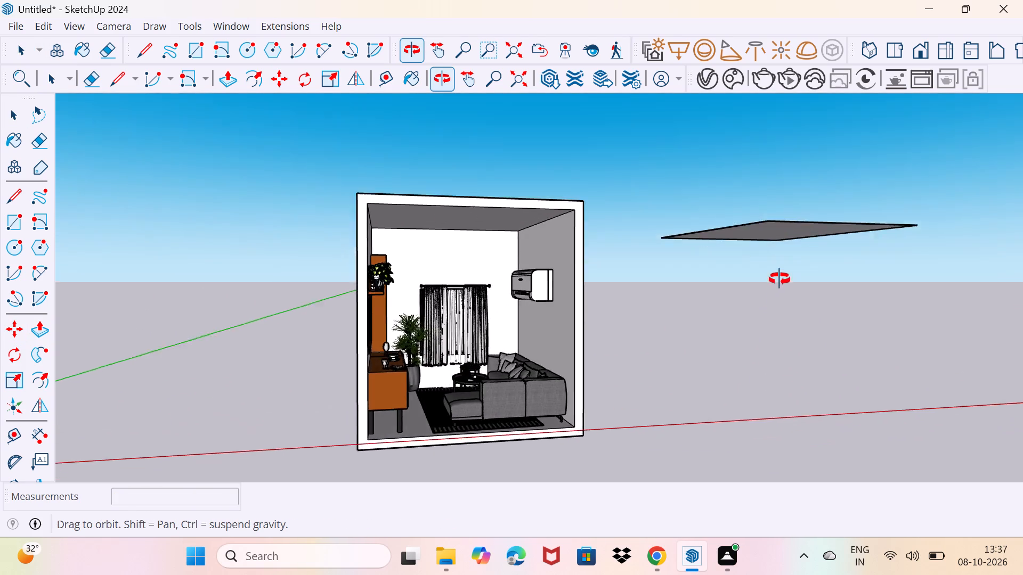
middle_drag(780, 279, 685, 325)
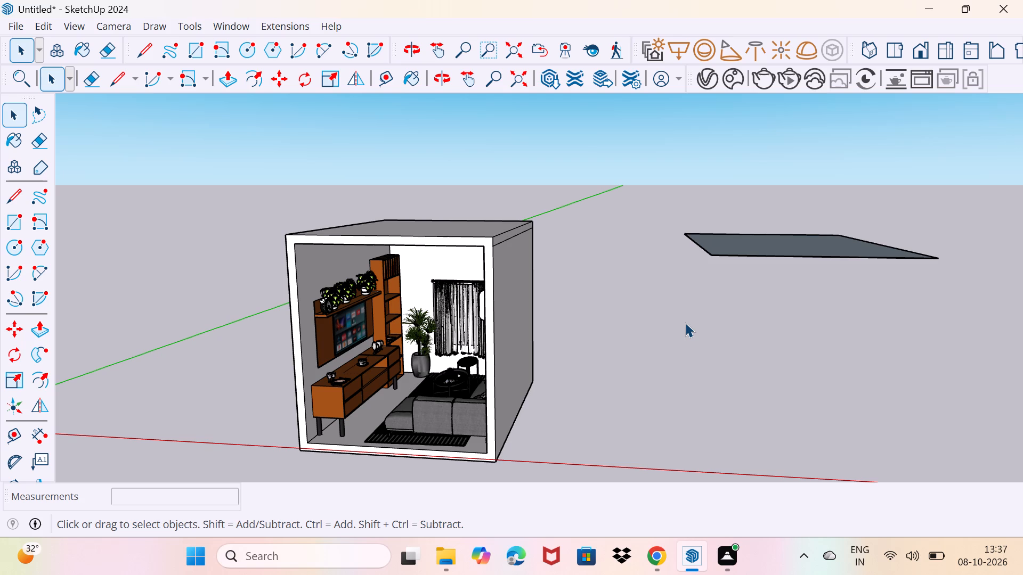
middle_drag(815, 308, 749, 199)
middle_drag(781, 262, 761, 236)
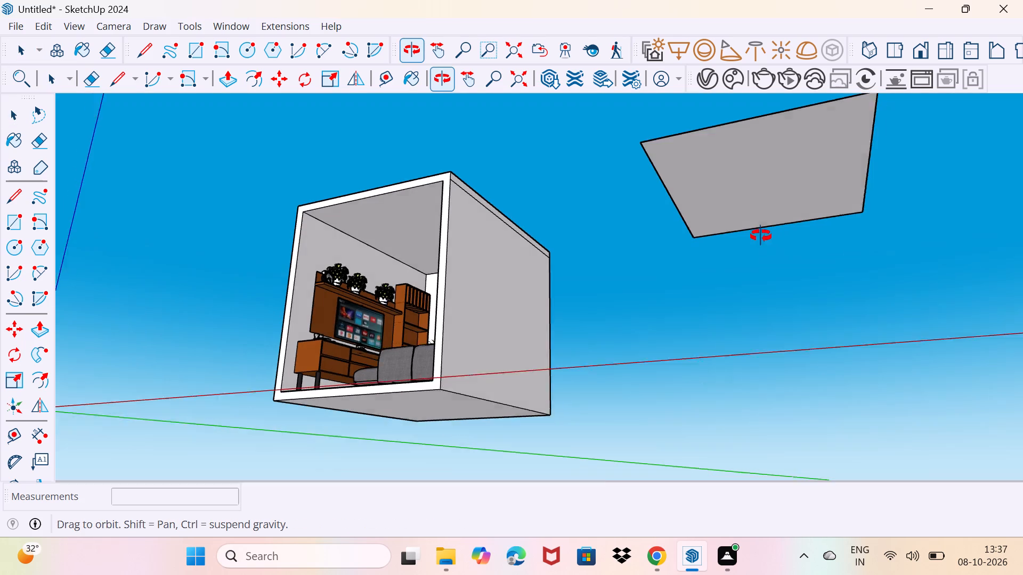
middle_drag(761, 236, 735, 253)
Push/Pull the copied ceiling face by 5" to make a separate panel, and check it from several sides.
key(space)
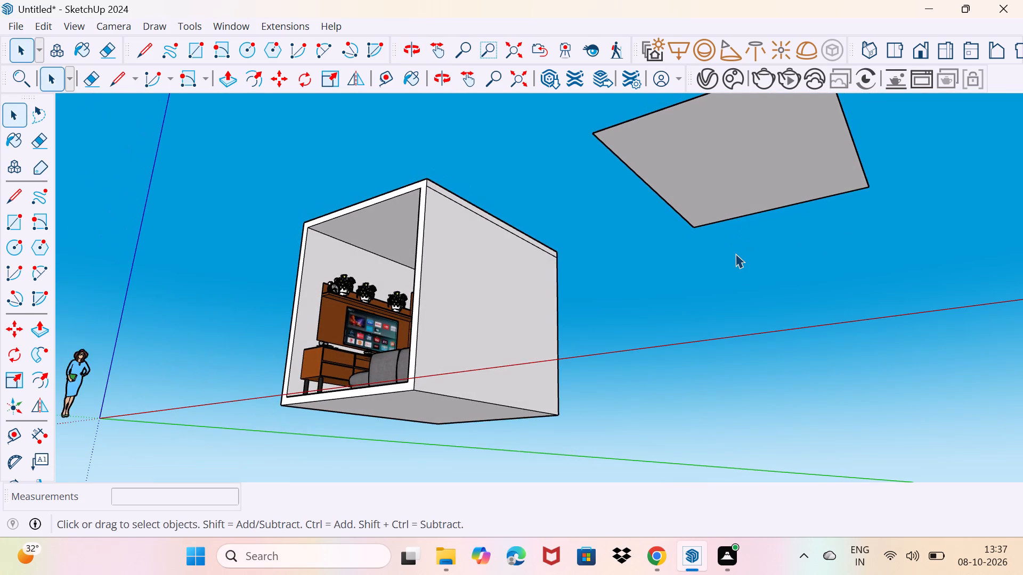
click(741, 173)
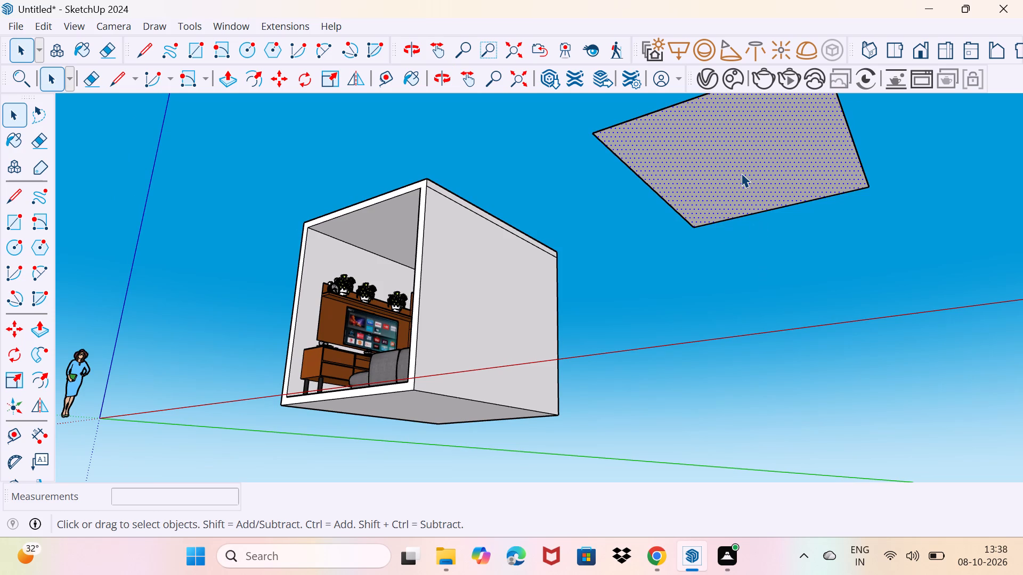
key(p)
click(741, 173)
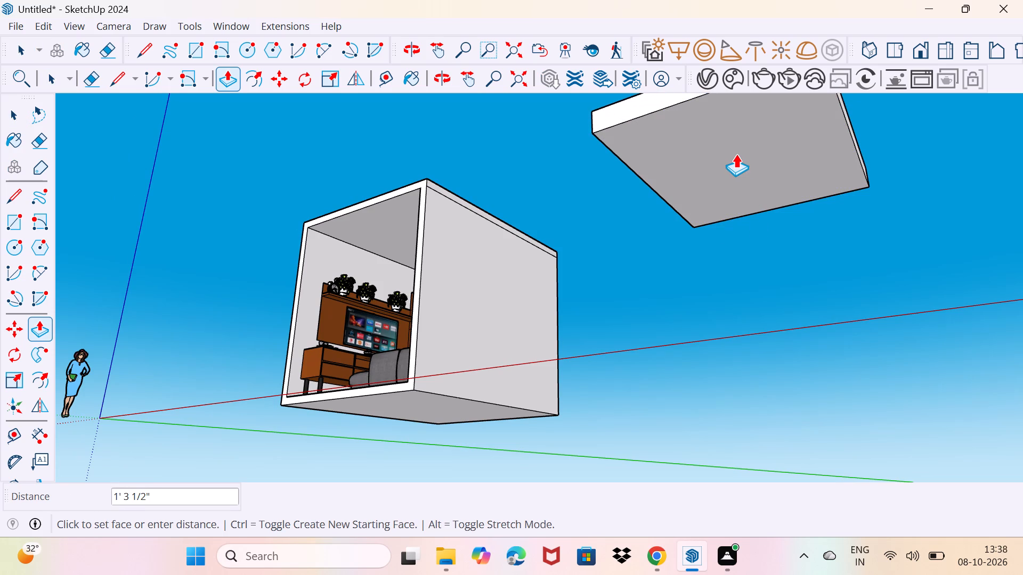
key(1)
key(BackSpace)
key(5)
key(shift+quotedbl)
key(Return)
middle_drag(734, 153, 749, 216)
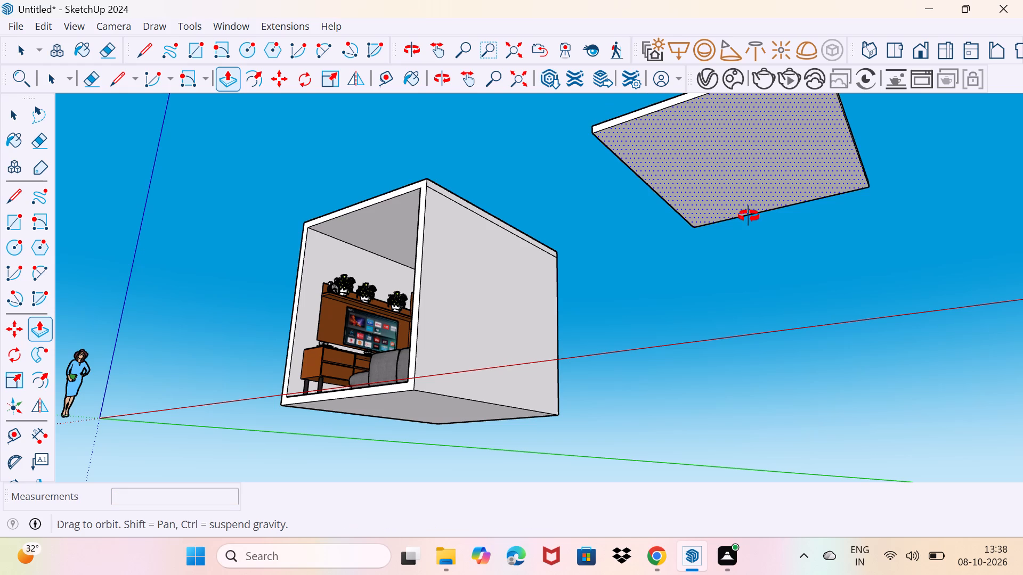
middle_drag(749, 216, 694, 248)
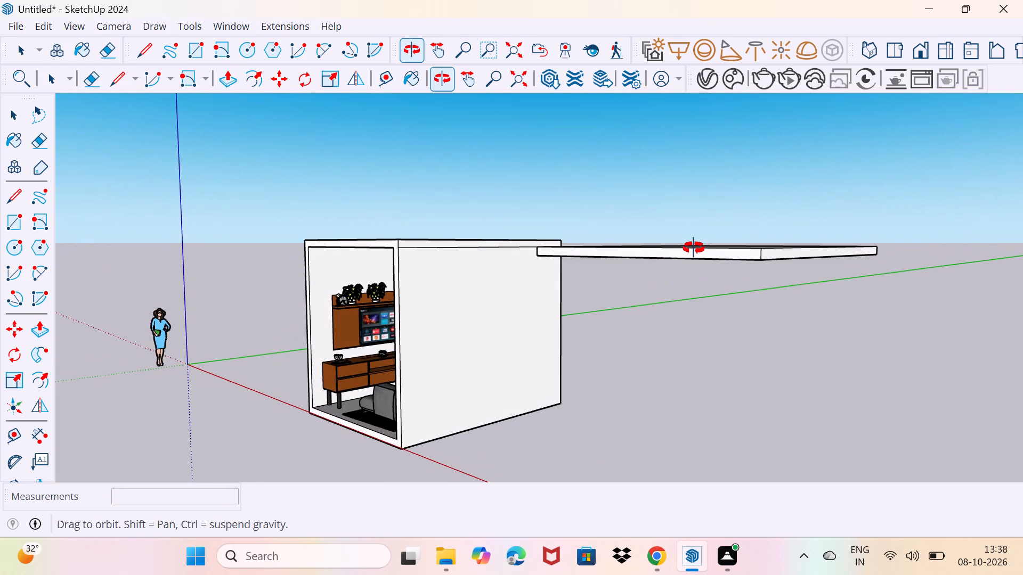
middle_drag(694, 248, 729, 194)
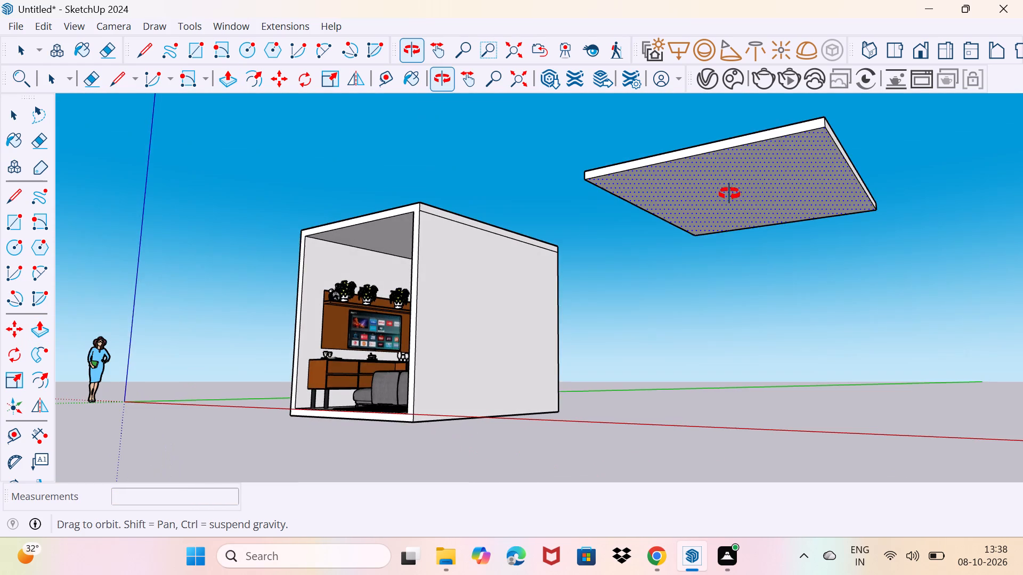
middle_drag(729, 194, 816, 209)
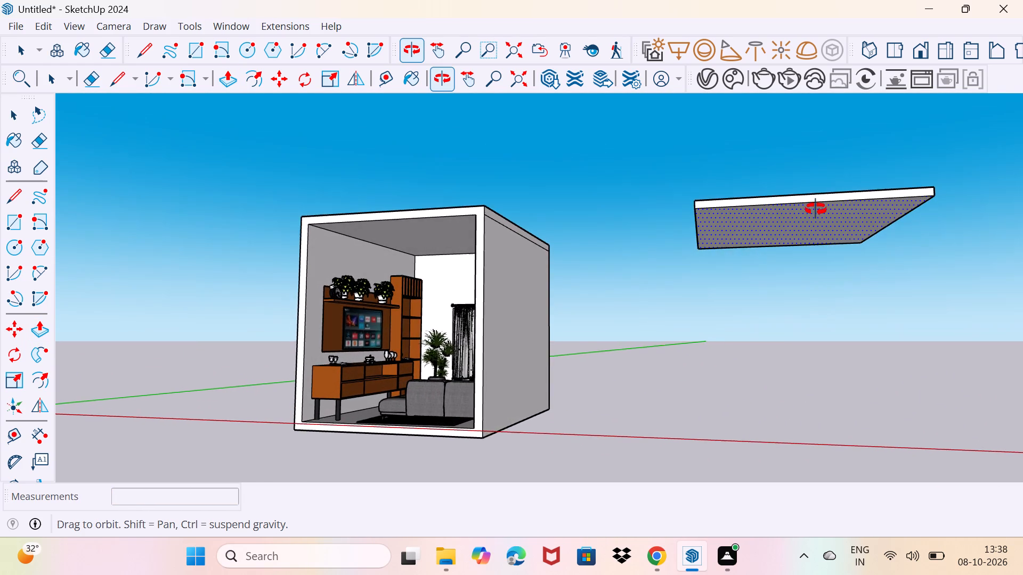
middle_drag(816, 209, 813, 201)
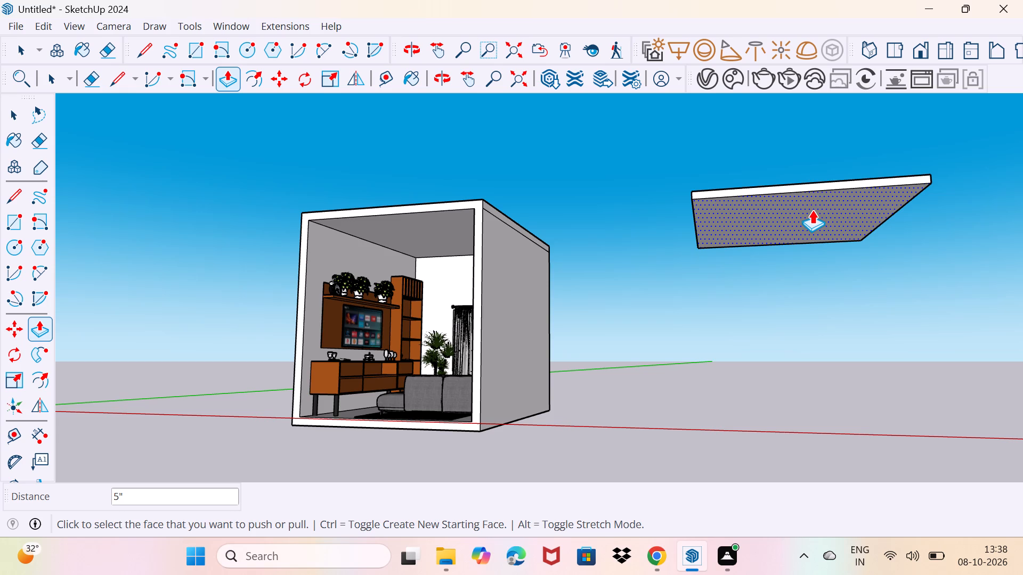
Offset the outline of the separate ceiling panel's underside inward by about 2' 2".
shift+middle_drag(812, 202, 654, 244)
scroll(654, 244, down, 1)
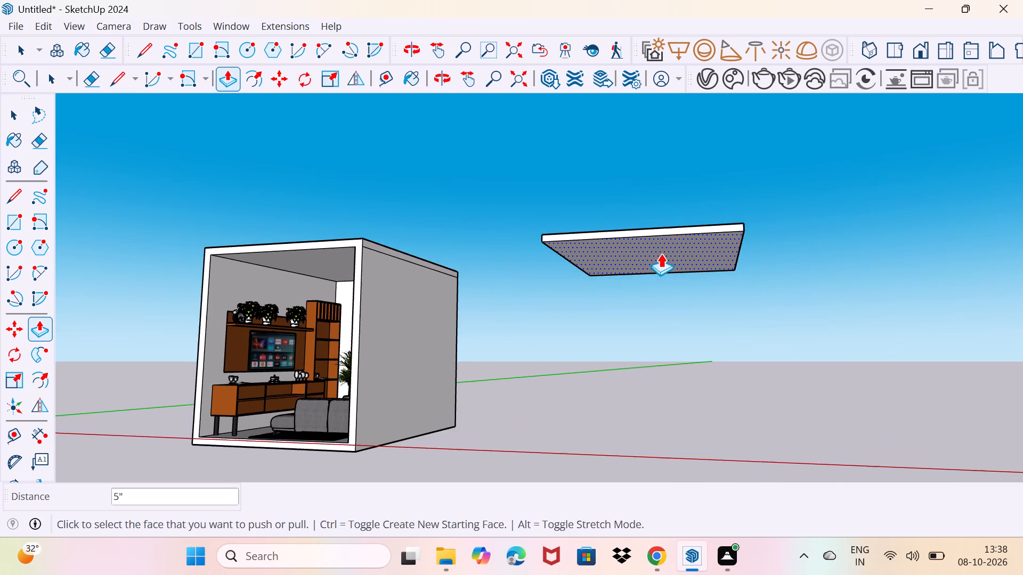
middle_drag(661, 254, 656, 178)
key(space)
drag(732, 335, 758, 321)
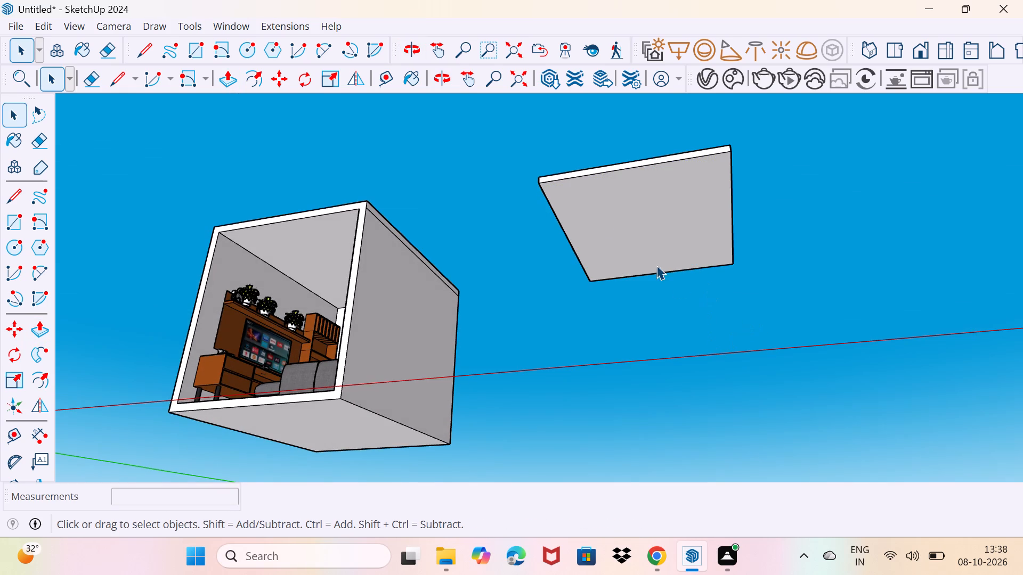
scroll(549, 195, up, 2)
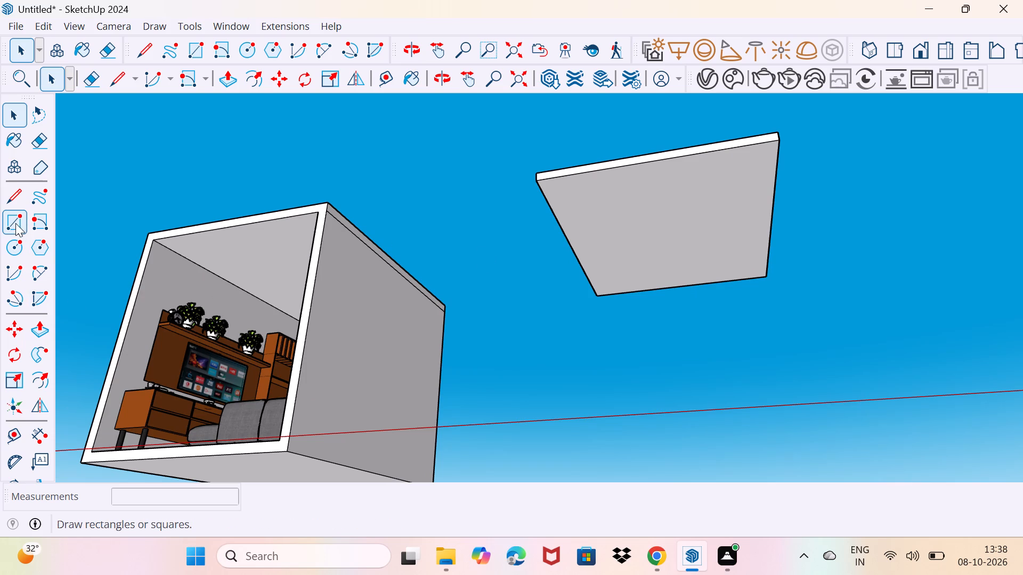
drag(15, 223, 22, 223)
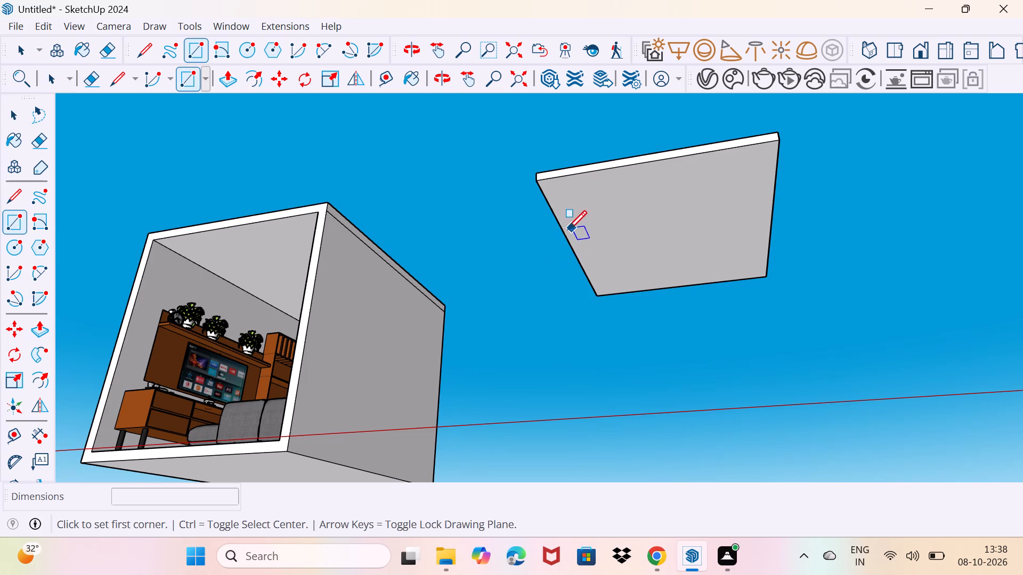
click(42, 373)
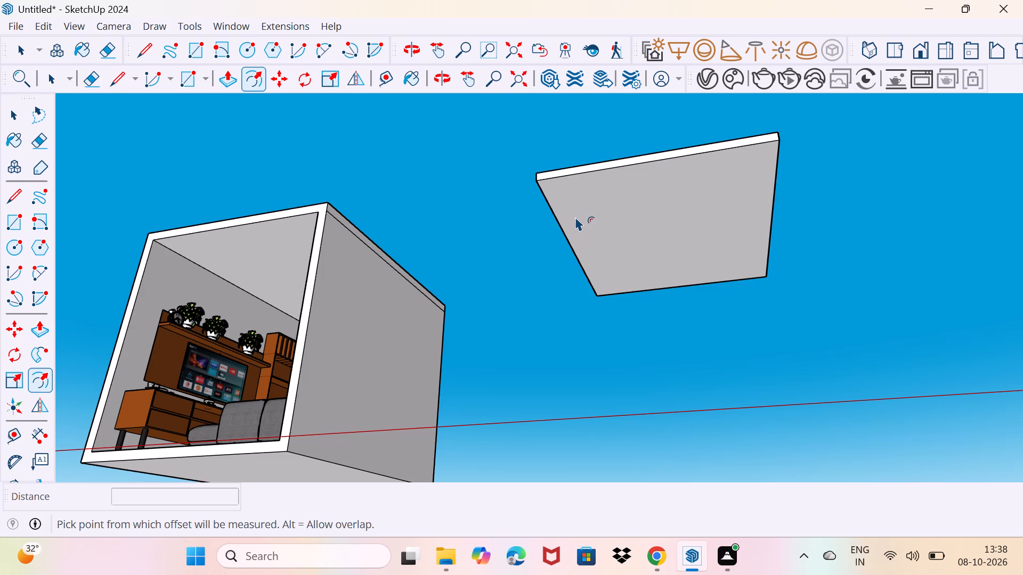
click(571, 222)
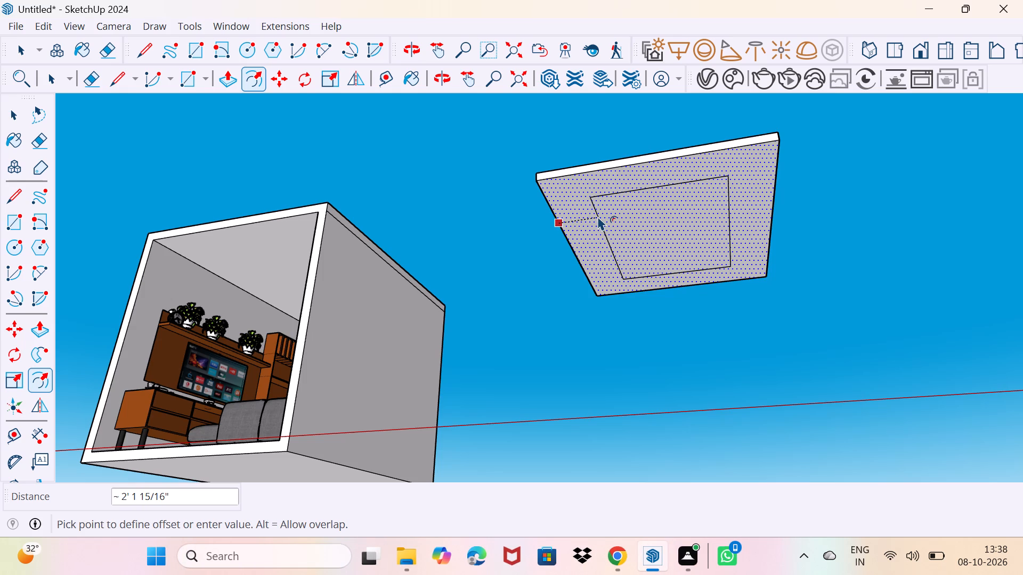
click(598, 216)
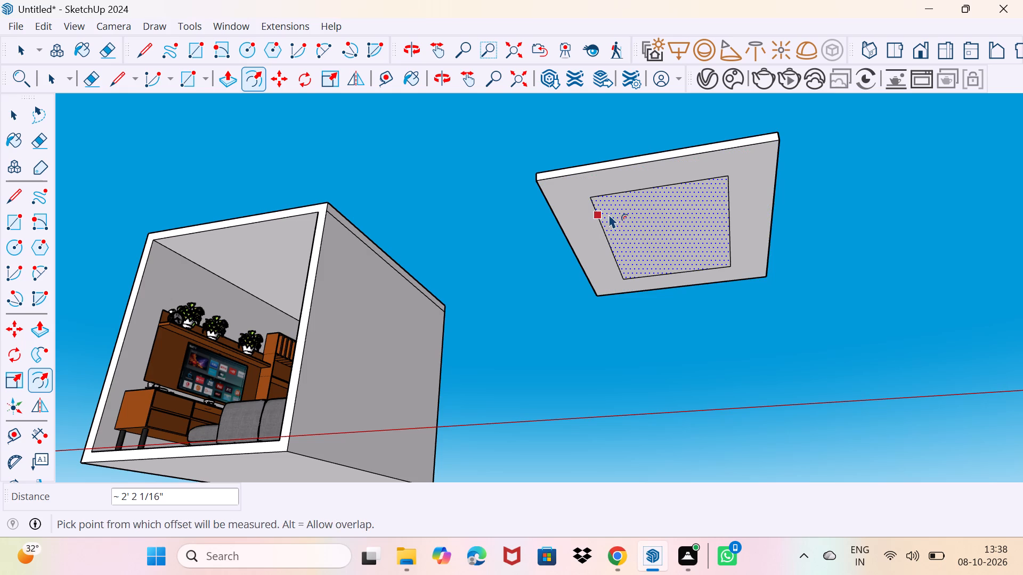
key(space)
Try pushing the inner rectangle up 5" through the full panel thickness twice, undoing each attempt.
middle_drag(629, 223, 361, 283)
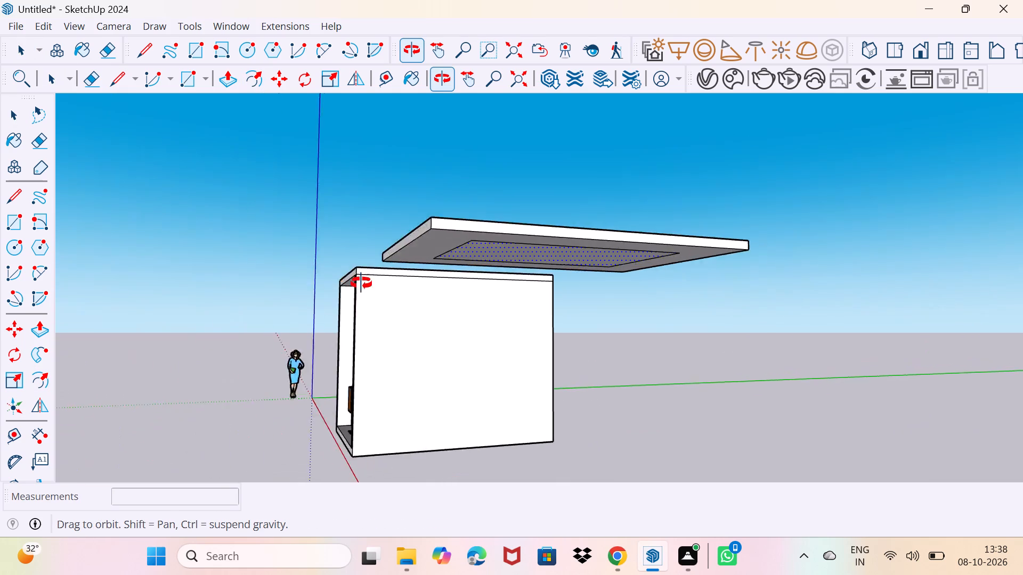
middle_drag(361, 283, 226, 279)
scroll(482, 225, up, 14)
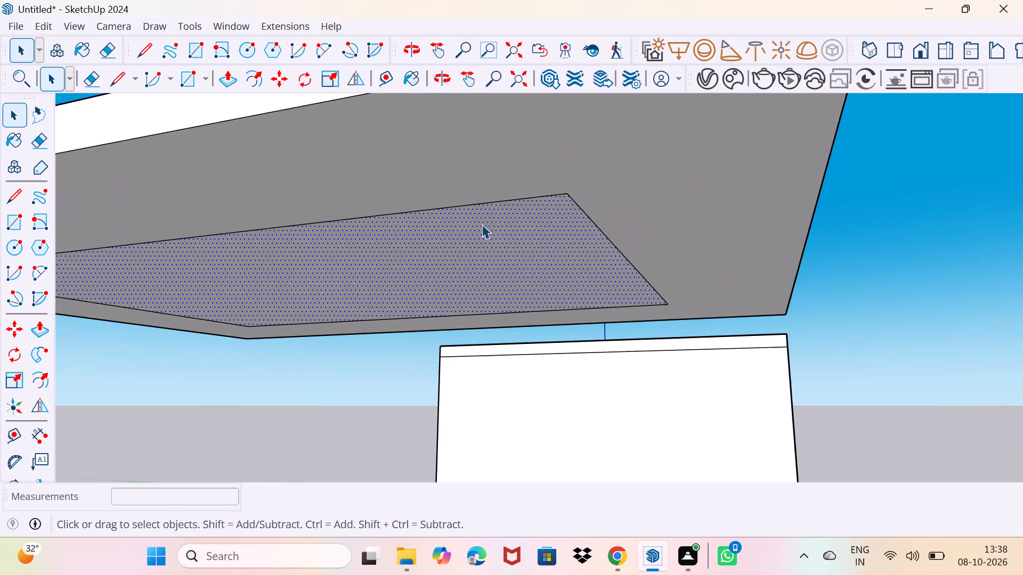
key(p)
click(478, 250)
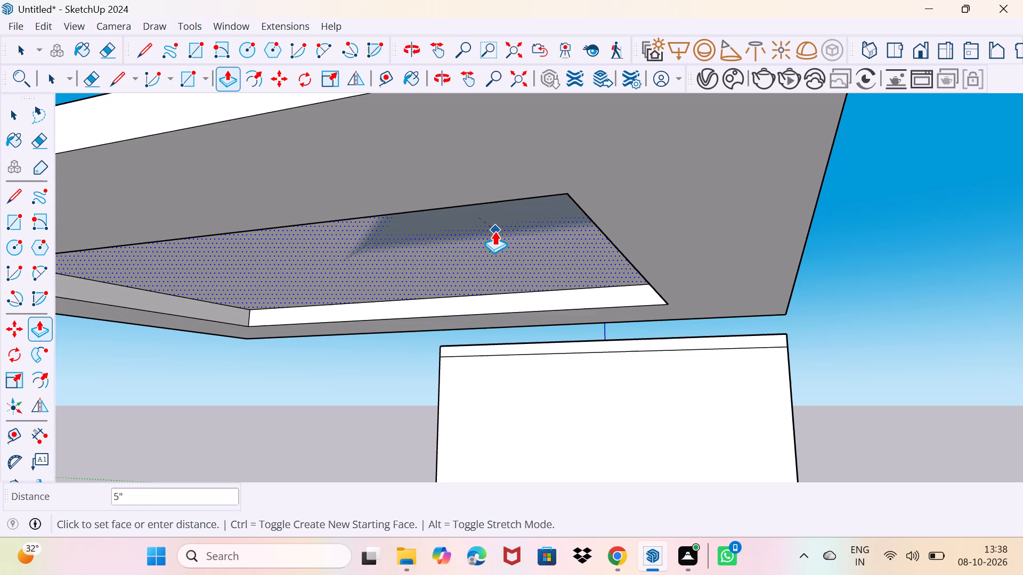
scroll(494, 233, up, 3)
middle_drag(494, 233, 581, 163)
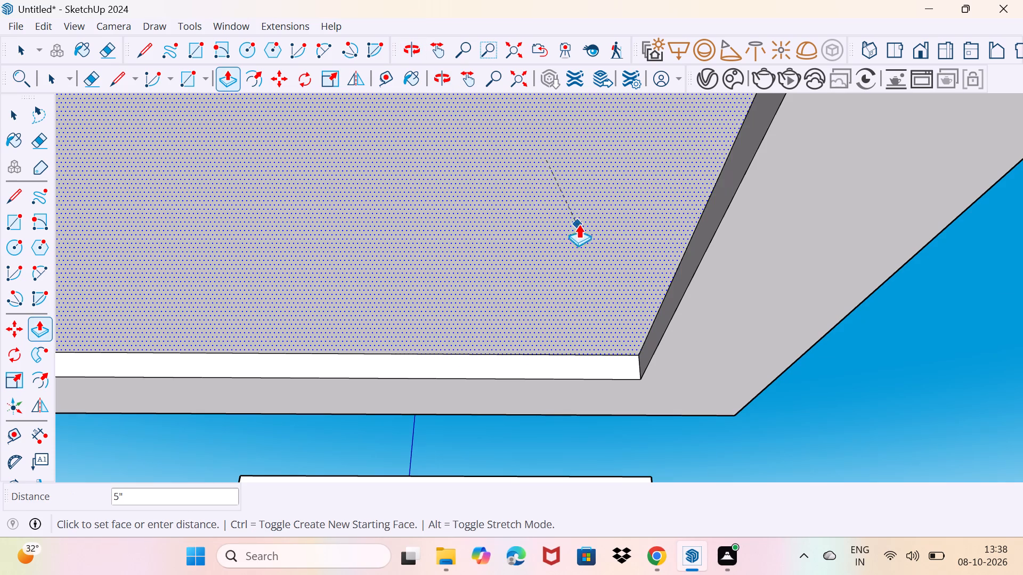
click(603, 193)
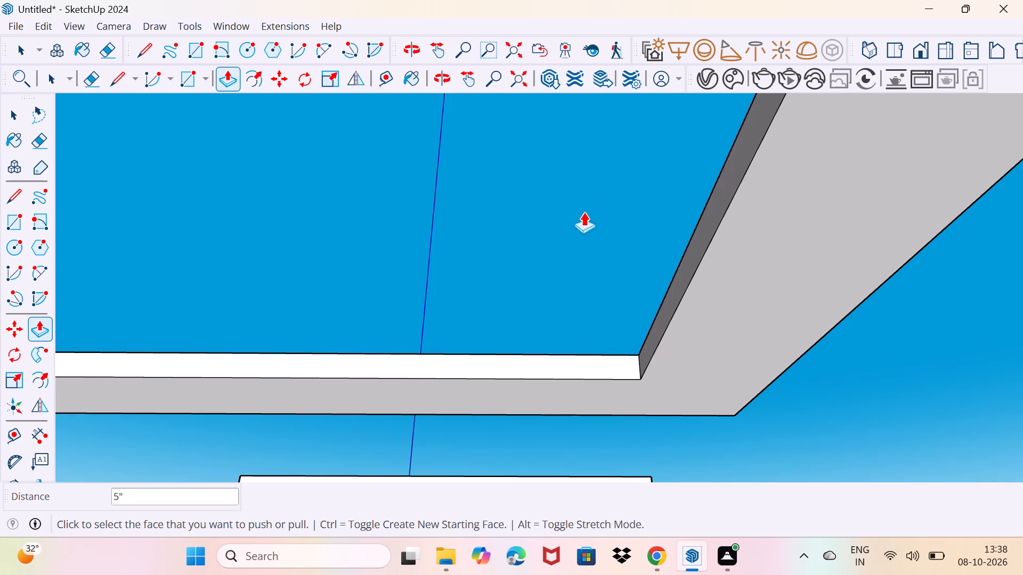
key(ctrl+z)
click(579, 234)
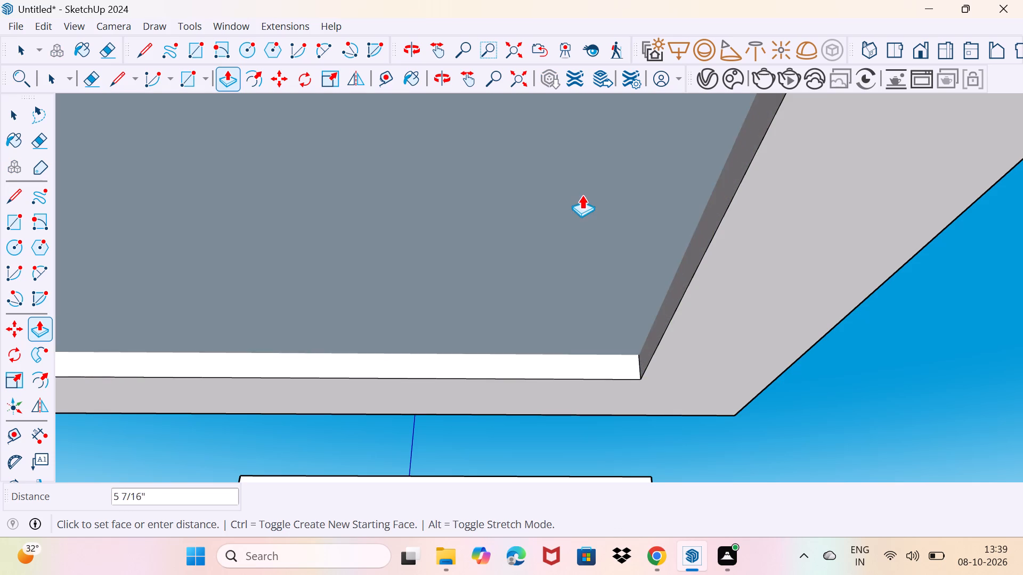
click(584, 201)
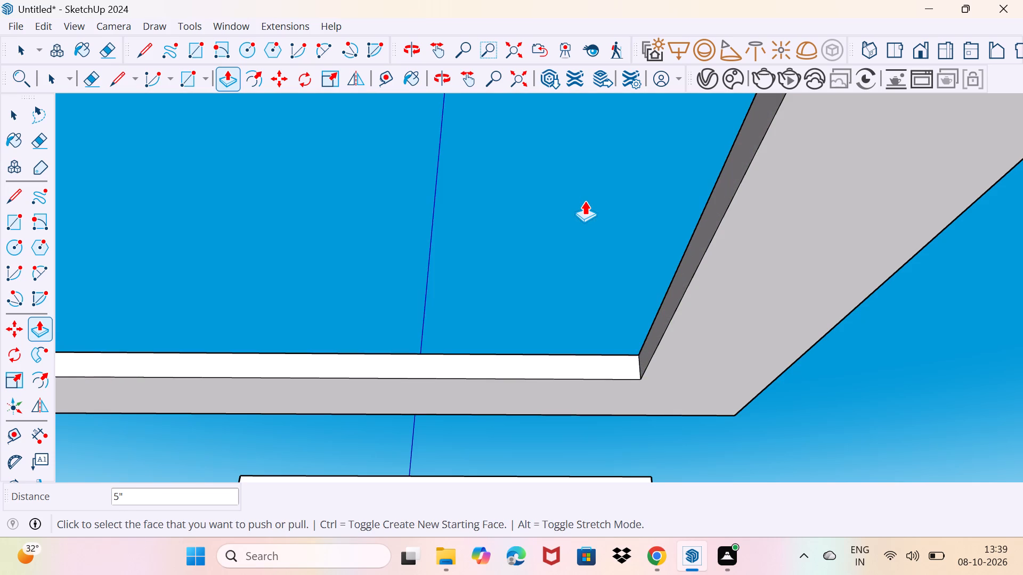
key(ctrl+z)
Push the inner rectangle partway up into the panel by about 3" to form a shallow recess.
click(592, 233)
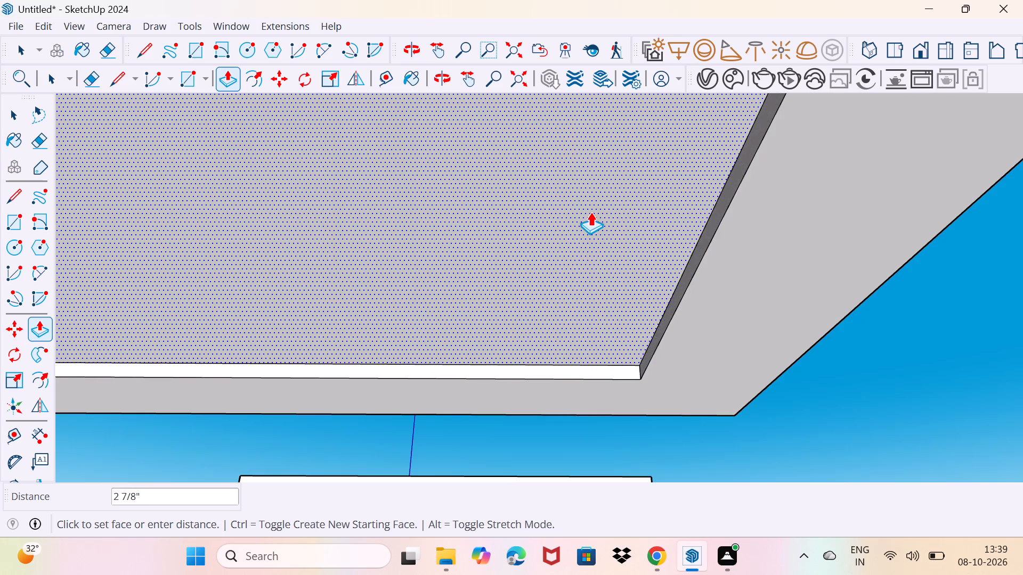
click(590, 209)
key(space)
Copy the recess's four lower edges up to the midpoint of its depth, about 1 11/16", splitting each side wall into two strips.
scroll(591, 313, down, 3)
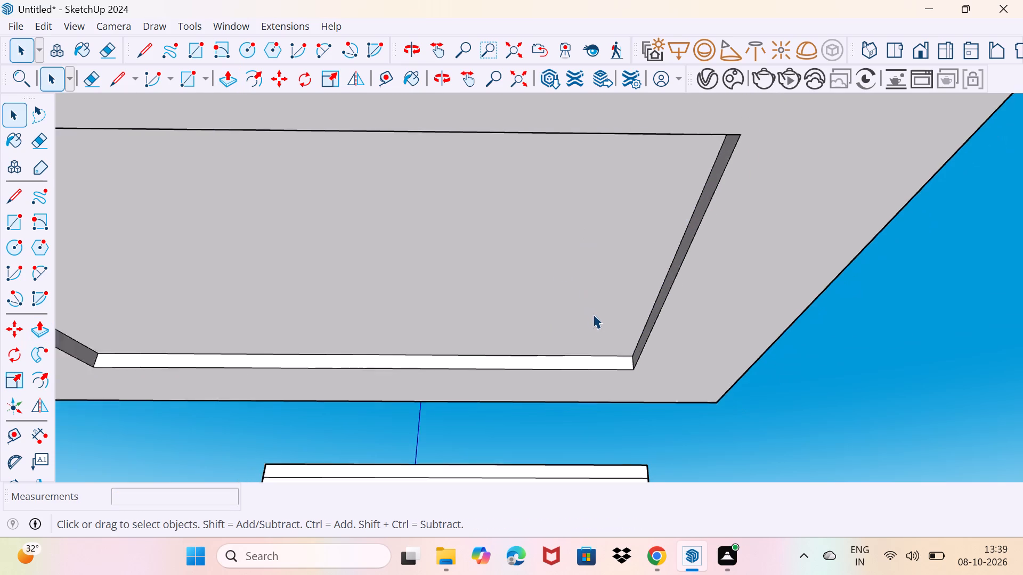
scroll(593, 314, down, 1)
middle_drag(593, 314, 380, 340)
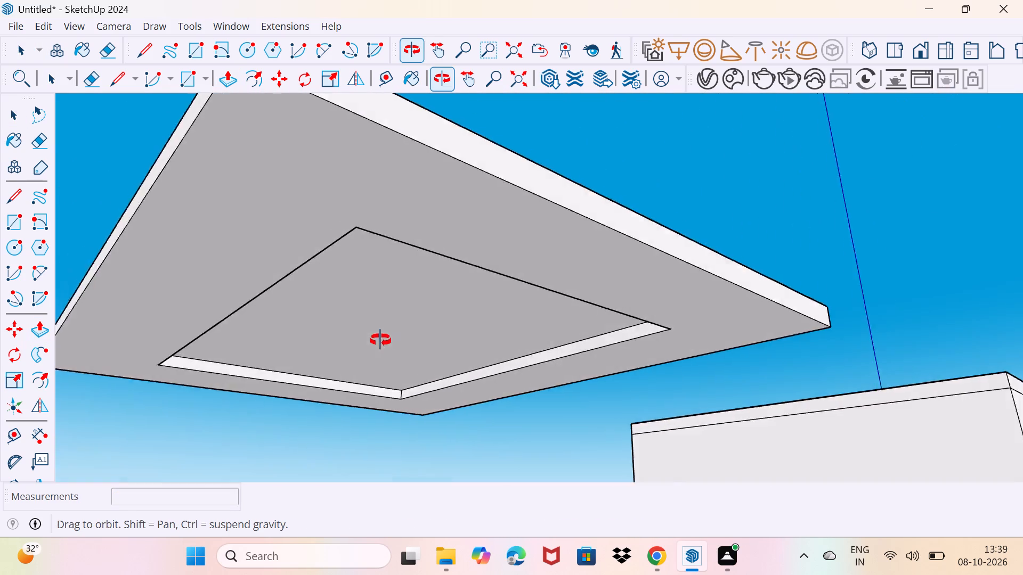
middle_drag(380, 340, 212, 332)
scroll(403, 388, up, 4)
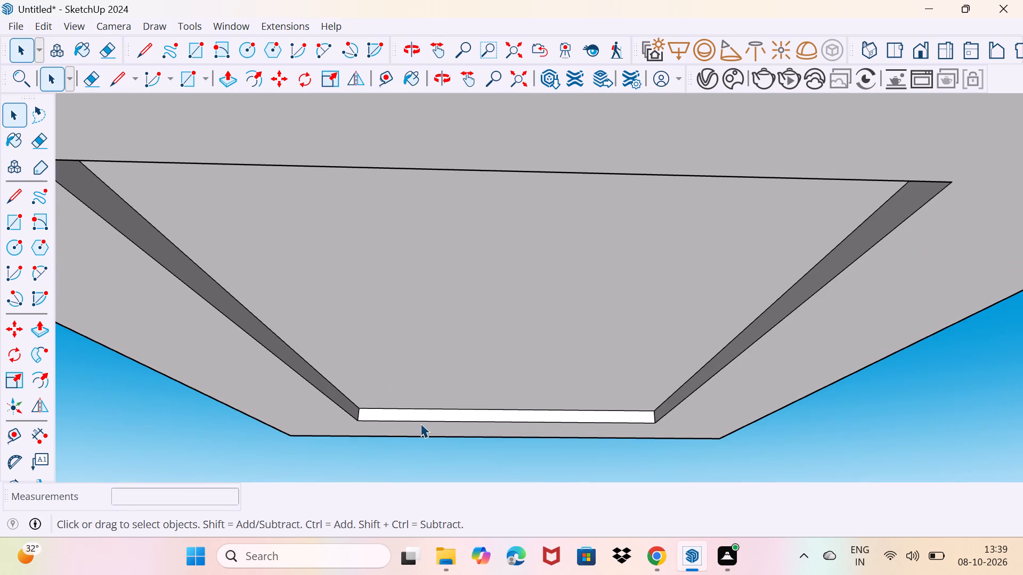
click(422, 419)
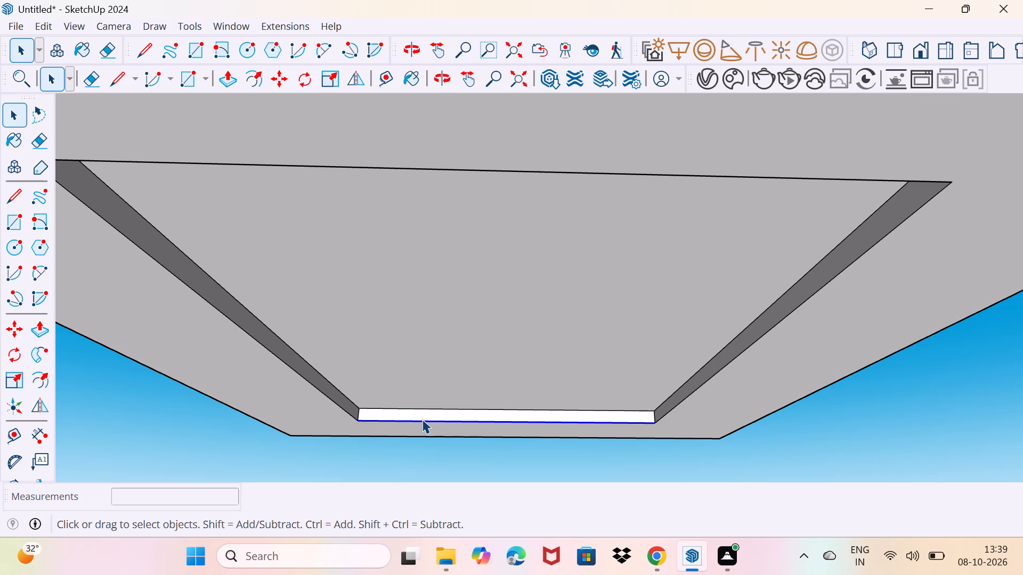
ctrl+click(341, 407)
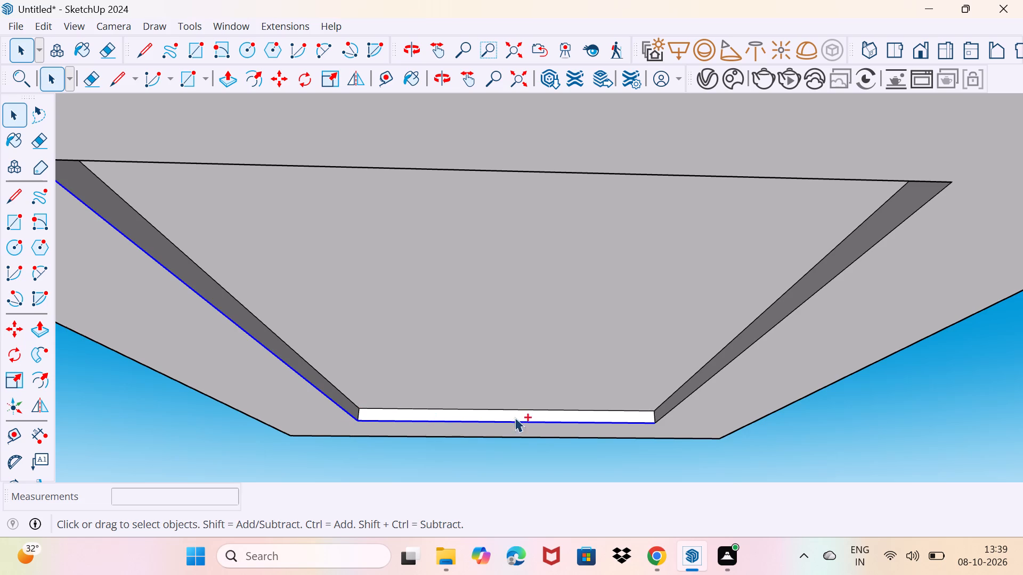
ctrl+click(682, 401)
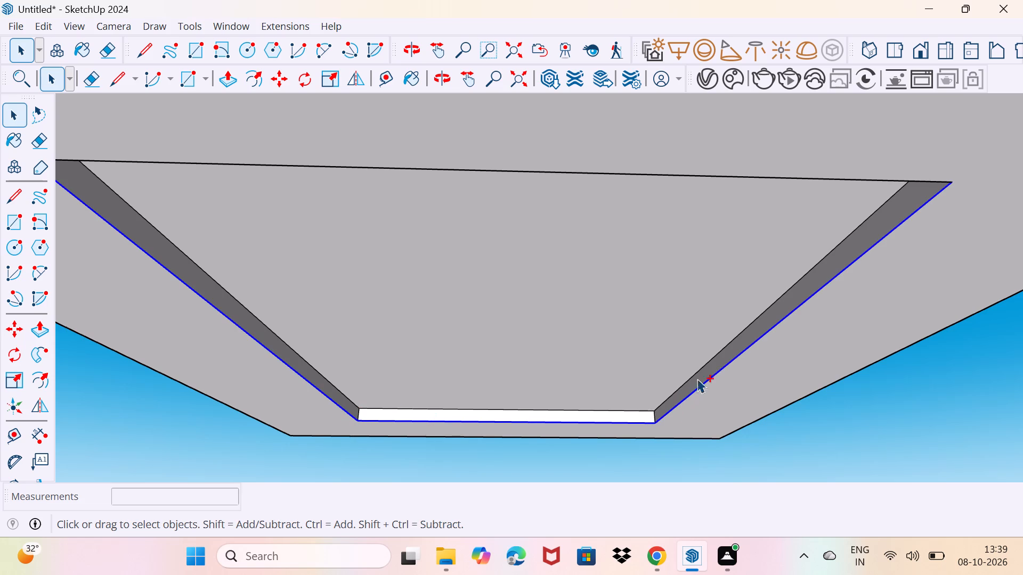
ctrl+click(565, 174)
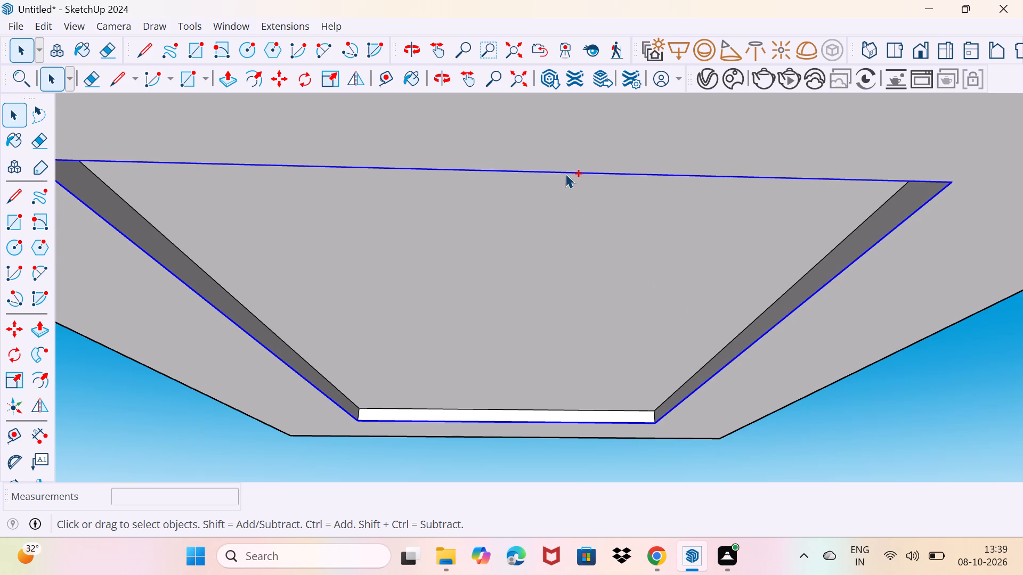
scroll(645, 495, up, 4)
scroll(639, 396, up, 7)
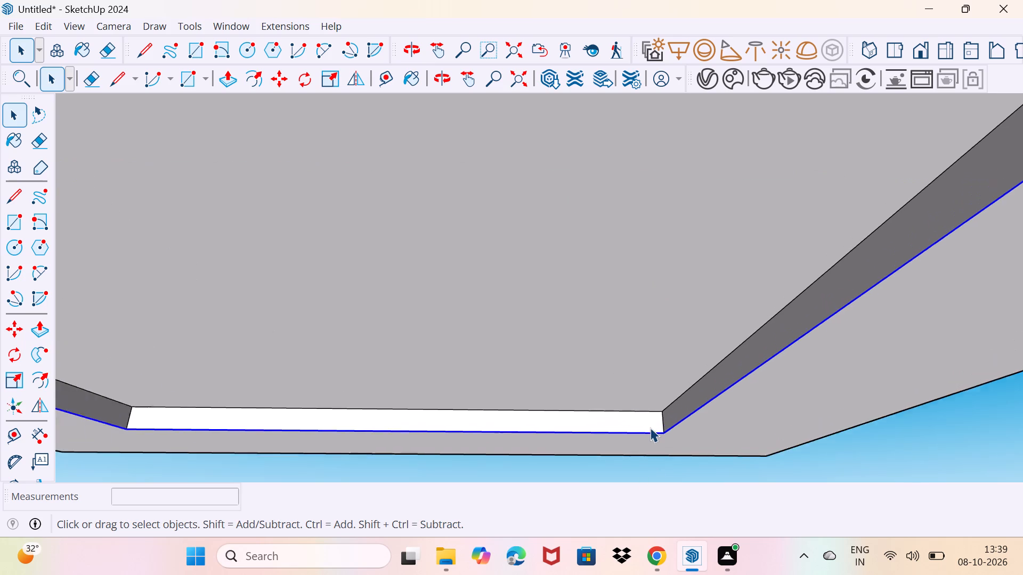
scroll(650, 430, up, 4)
key(m)
click(673, 434)
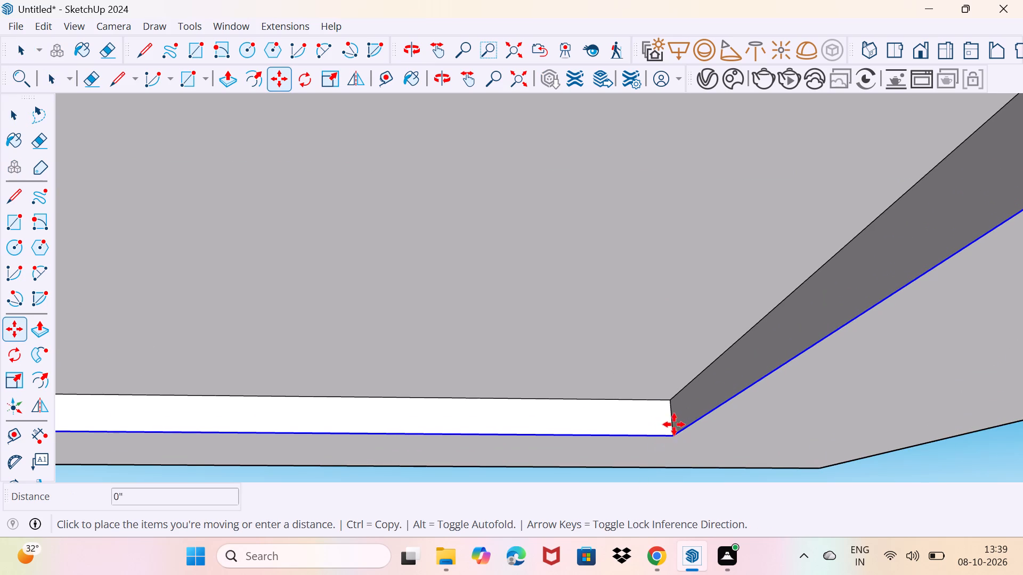
scroll(673, 419, up, 7)
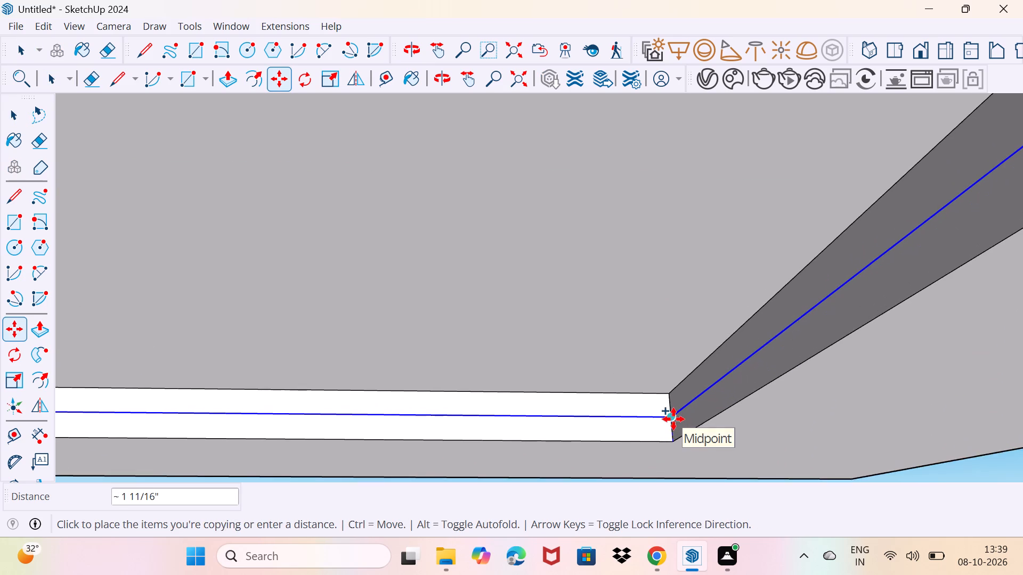
scroll(673, 419, up, 6)
click(673, 419)
key(space)
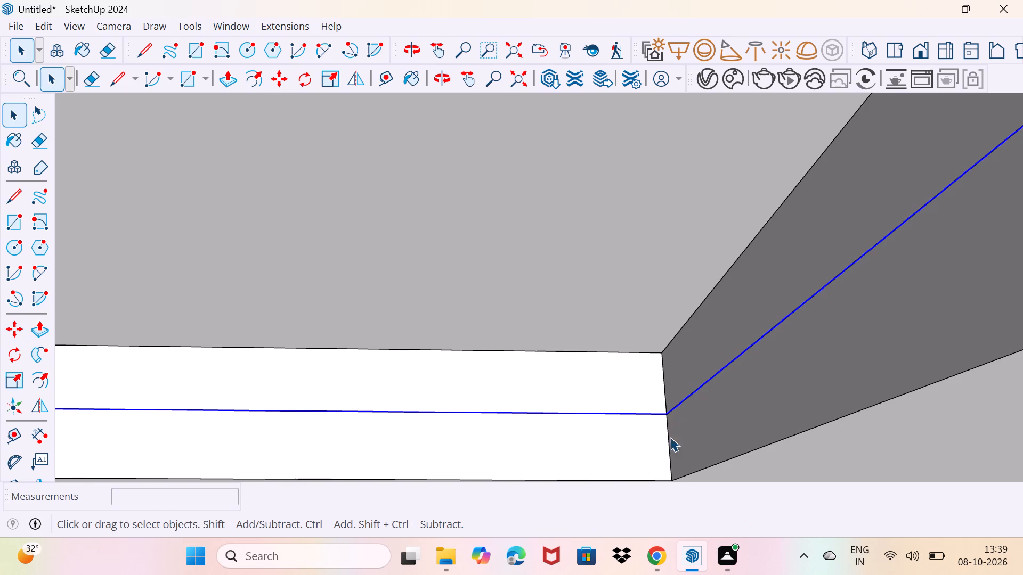
scroll(670, 445, down, 3)
drag(588, 480, 596, 473)
Push the upper strip of one recess side wall 0.4" back into the panel.
middle_drag(630, 414, 689, 455)
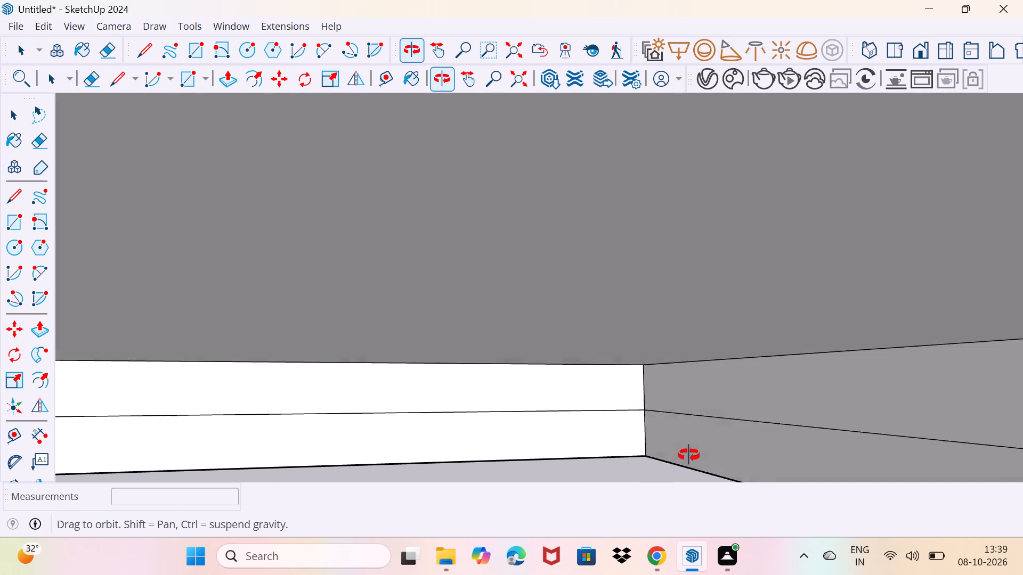
middle_drag(689, 455, 690, 447)
click(614, 385)
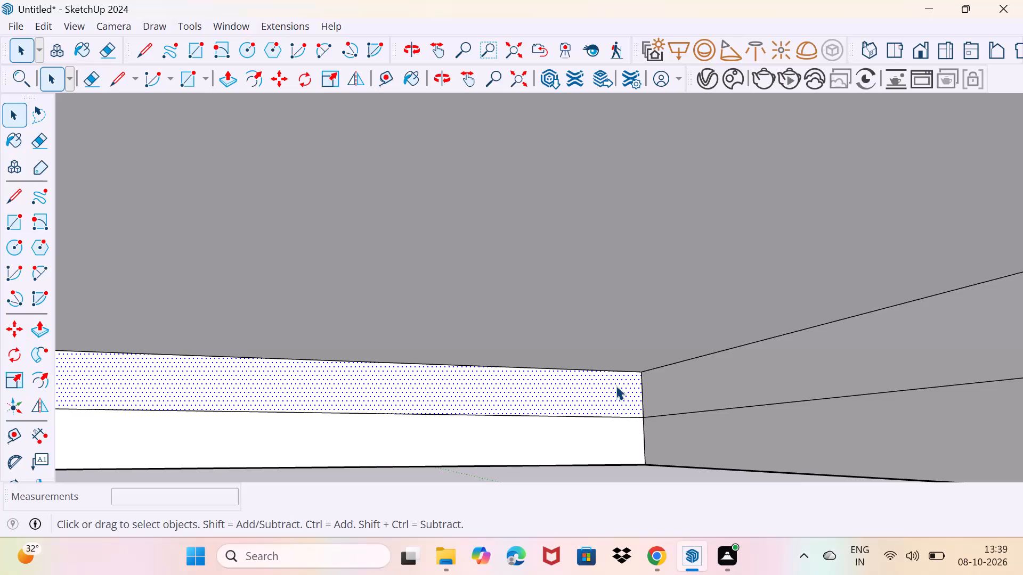
key(p)
click(616, 385)
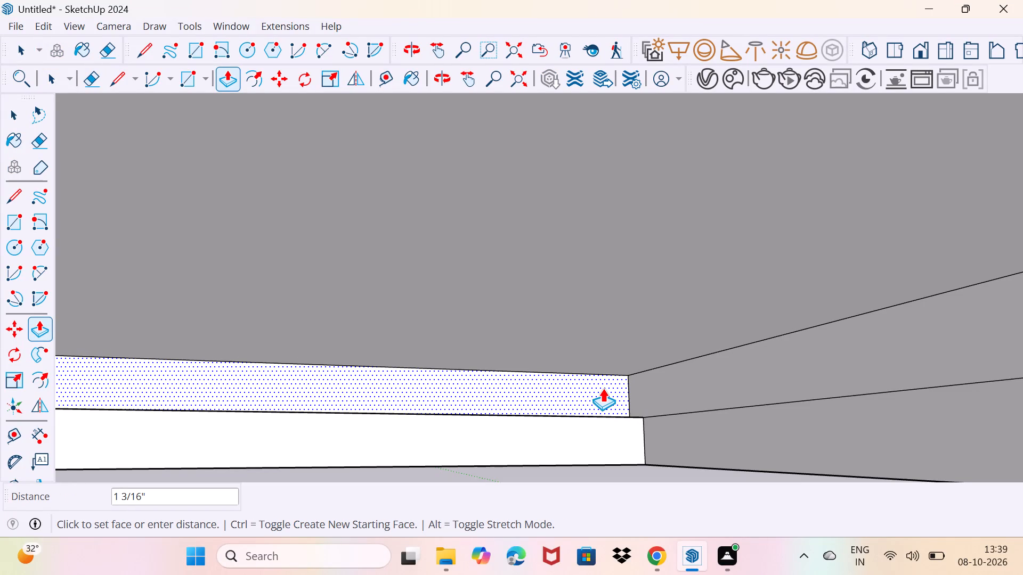
text(0.)
text(4")
key(Return)
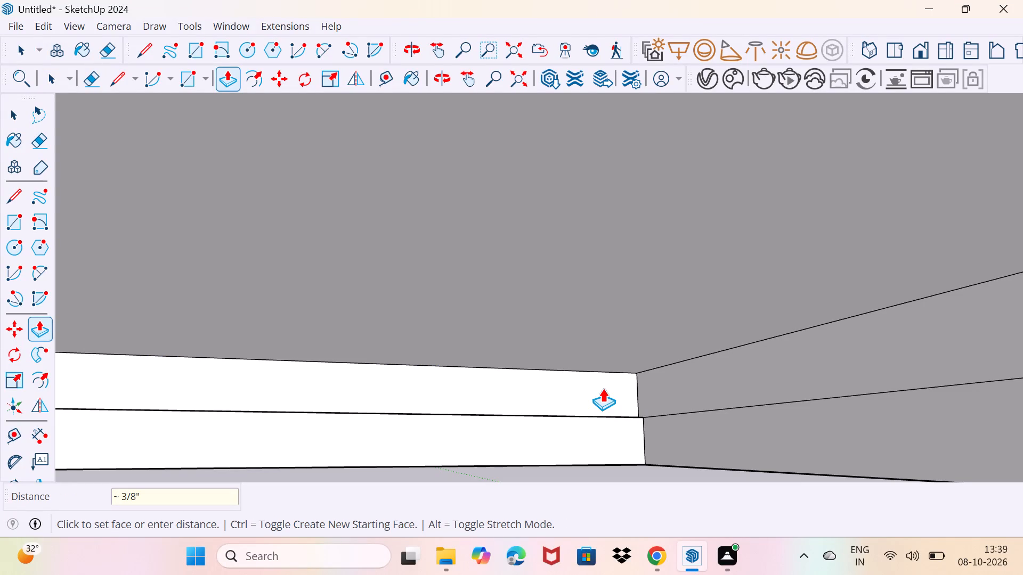
Repeat the 0.4" push on the upper strips of the recess's remaining three side walls.
double_click(669, 377)
scroll(662, 415, down, 4)
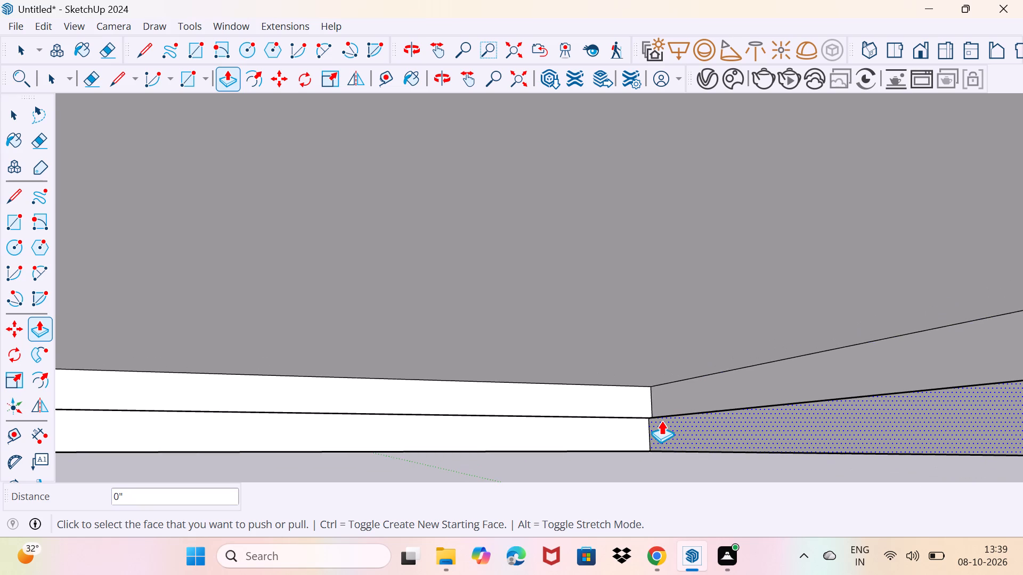
scroll(661, 421, down, 1)
middle_drag(661, 421, 508, 406)
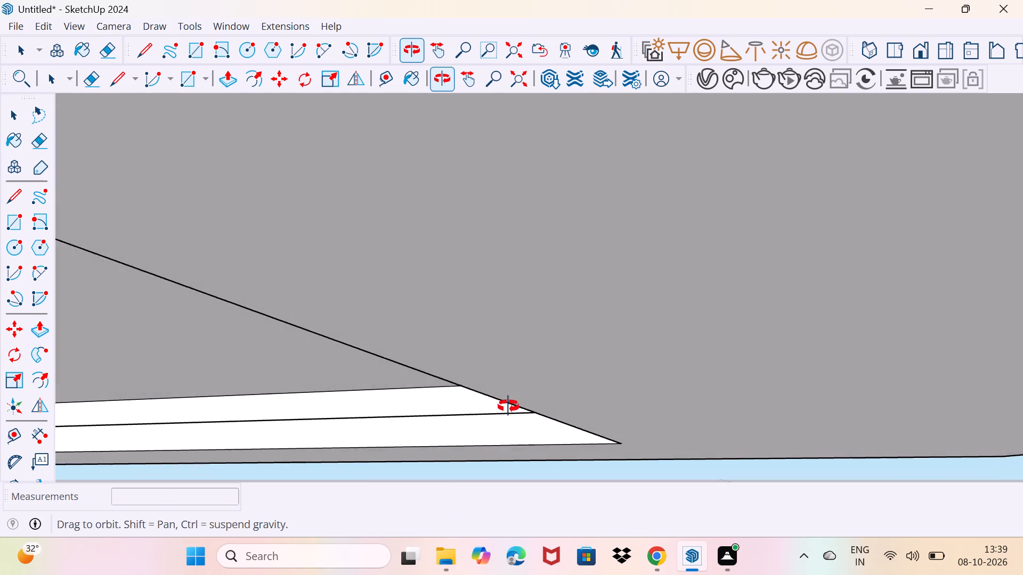
middle_drag(508, 406, 890, 328)
scroll(855, 340, down, 8)
middle_drag(199, 392, 279, 375)
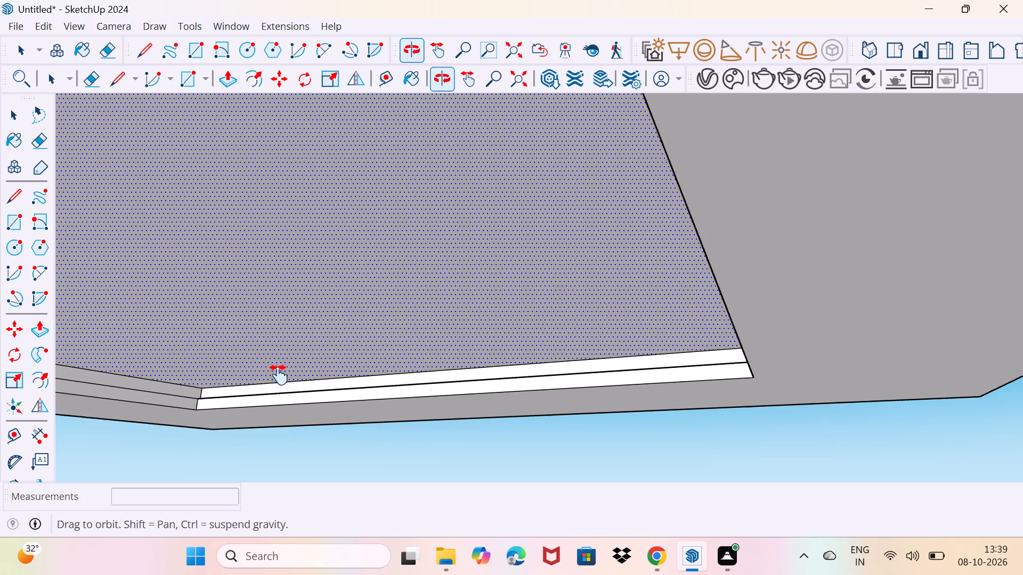
middle_drag(279, 375, 545, 379)
scroll(385, 322, up, 2)
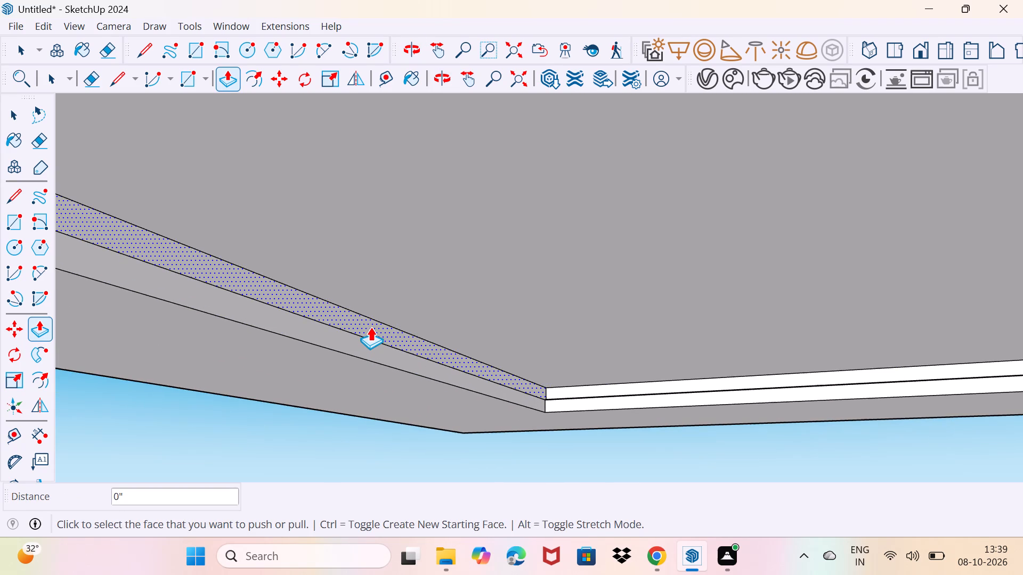
double_click(370, 327)
scroll(462, 349, down, 12)
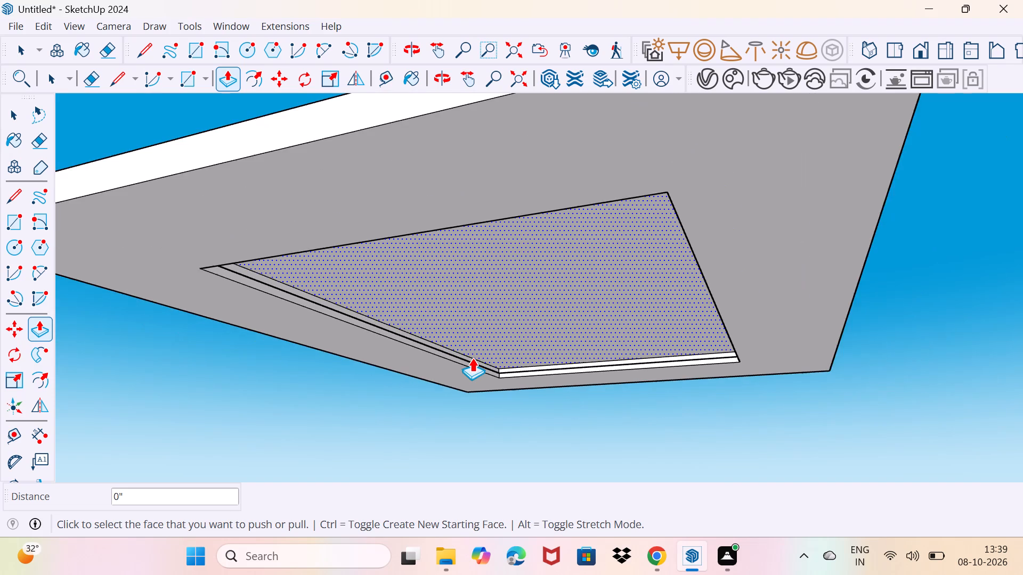
middle_drag(472, 358, 173, 375)
scroll(225, 335, up, 5)
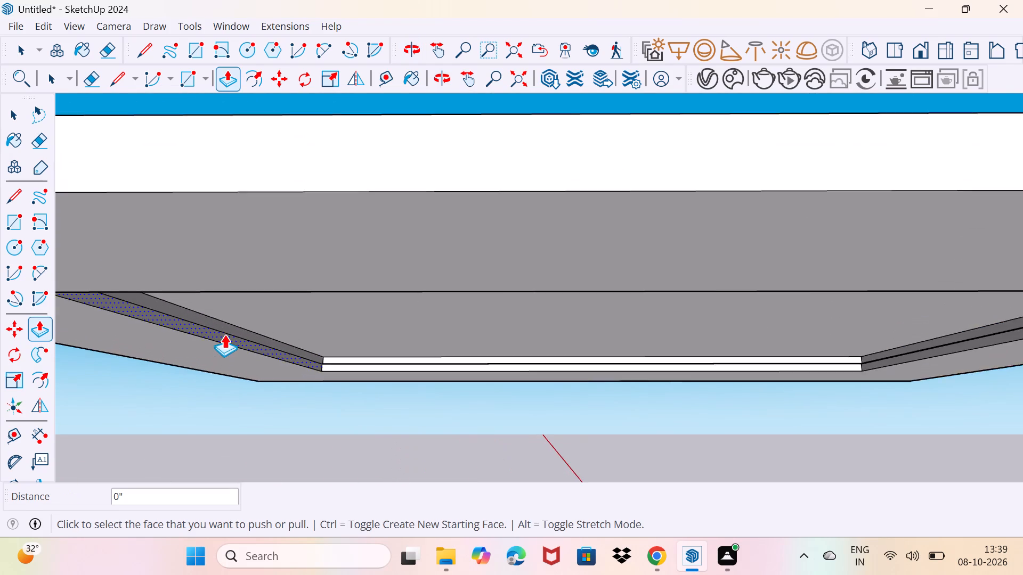
scroll(224, 334, up, 4)
double_click(229, 322)
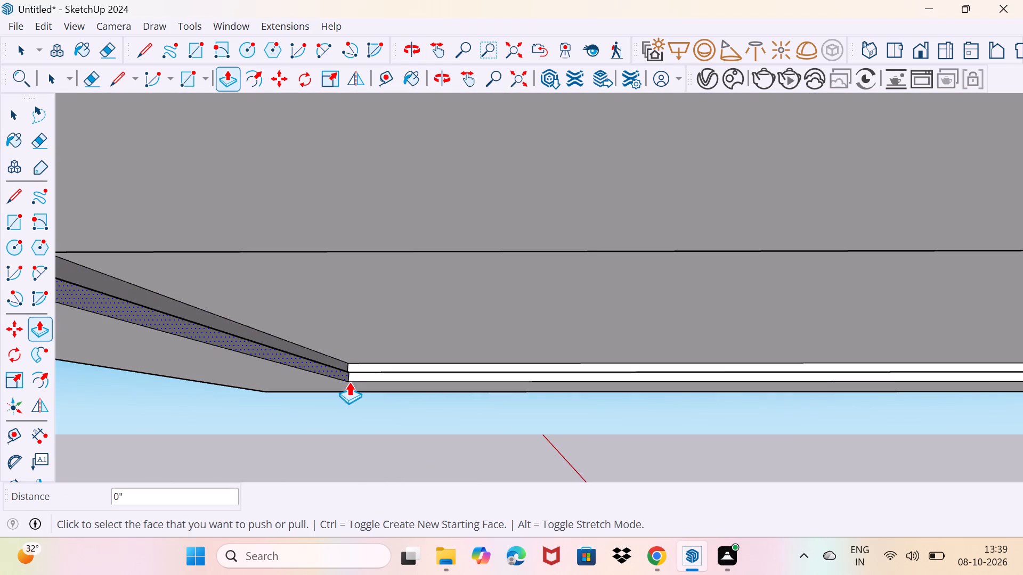
key(space)
Examine the stepped side walls and corners of the ceiling recess from below, then view the whole model.
drag(358, 425, 363, 423)
scroll(365, 420, down, 4)
middle_drag(386, 413, 507, 375)
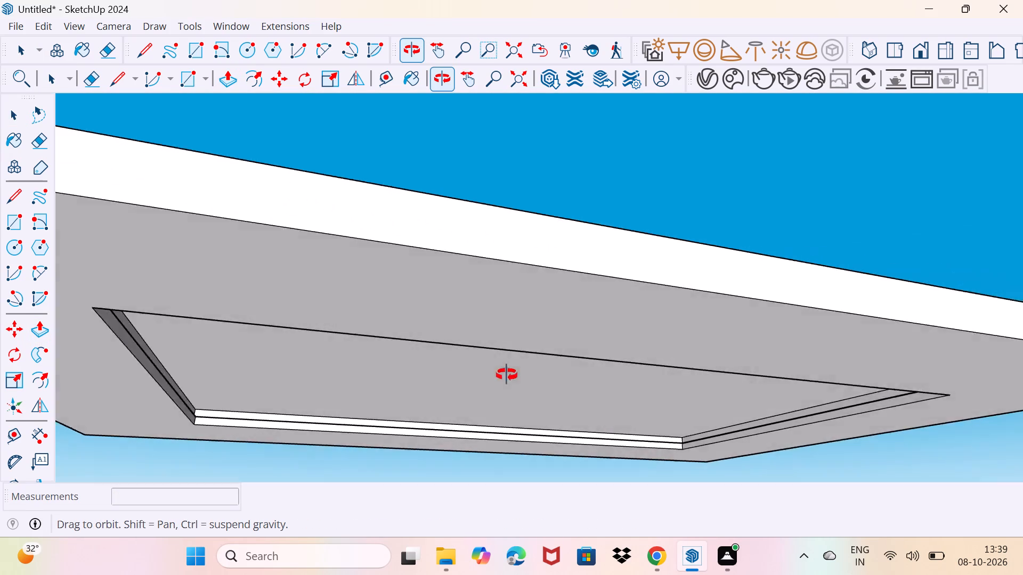
middle_drag(507, 375, 854, 426)
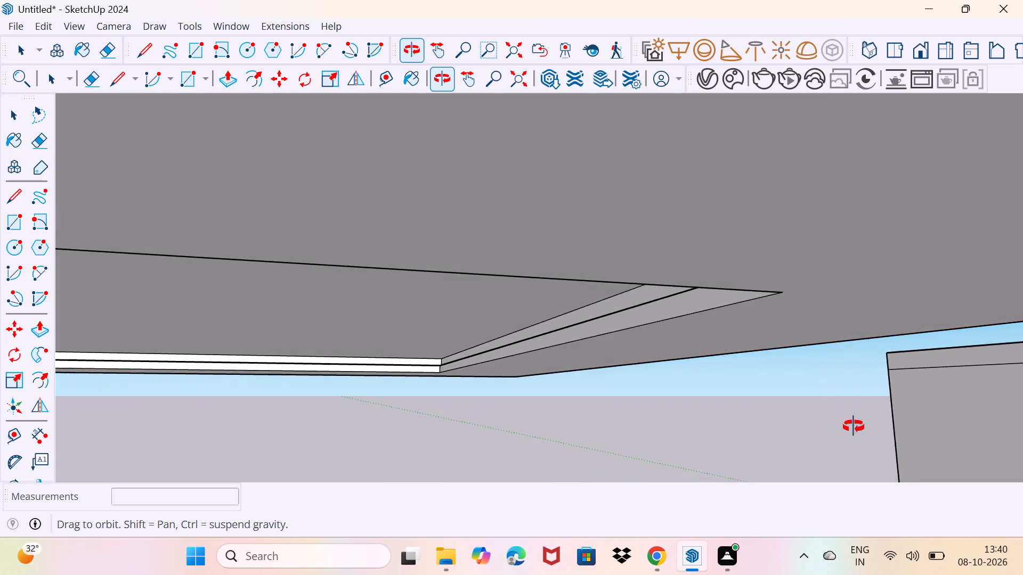
middle_drag(854, 426, 783, 436)
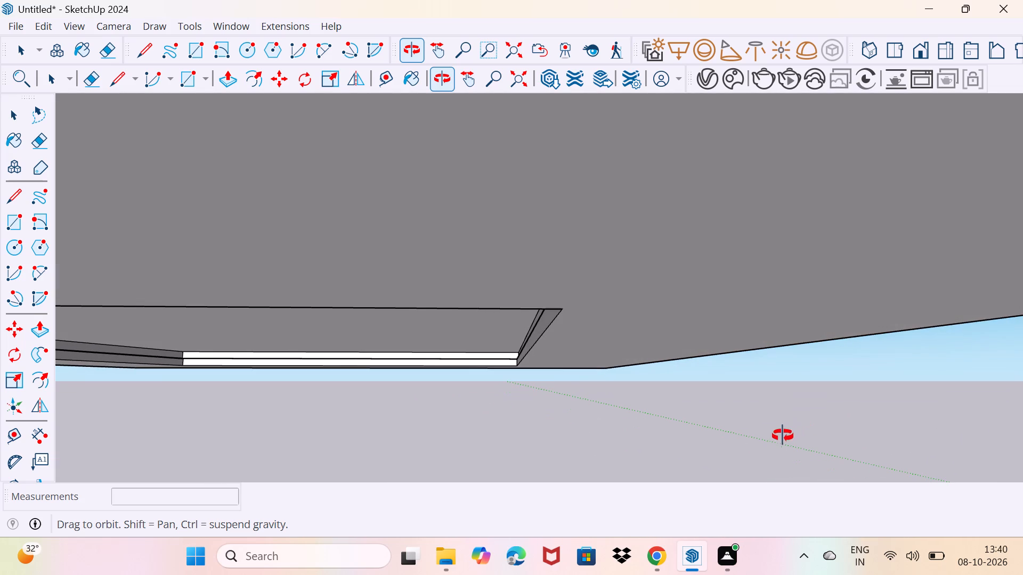
middle_drag(783, 436, 780, 401)
scroll(434, 396, up, 2)
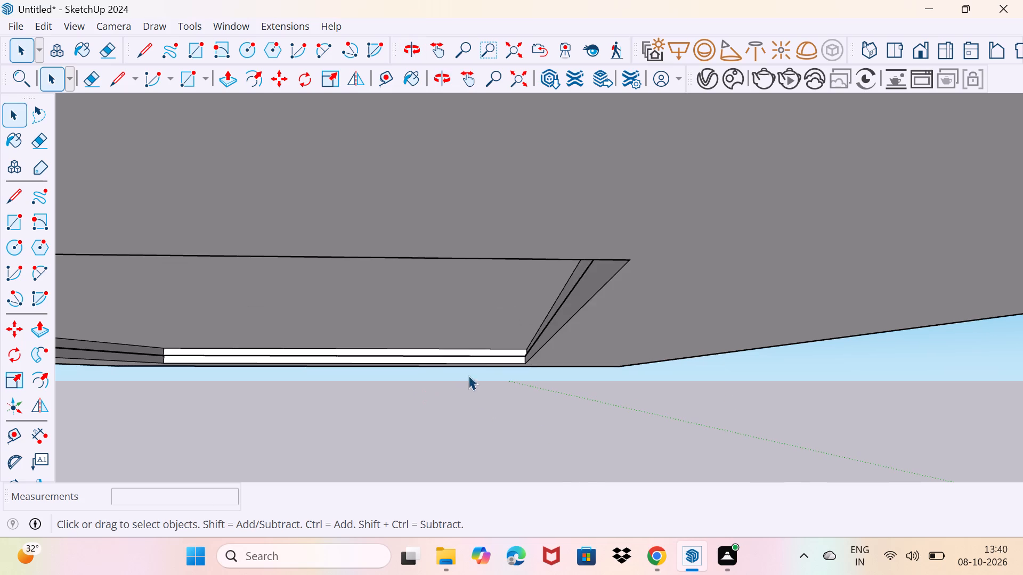
scroll(482, 357, up, 3)
middle_drag(488, 352, 537, 367)
middle_drag(535, 386, 532, 359)
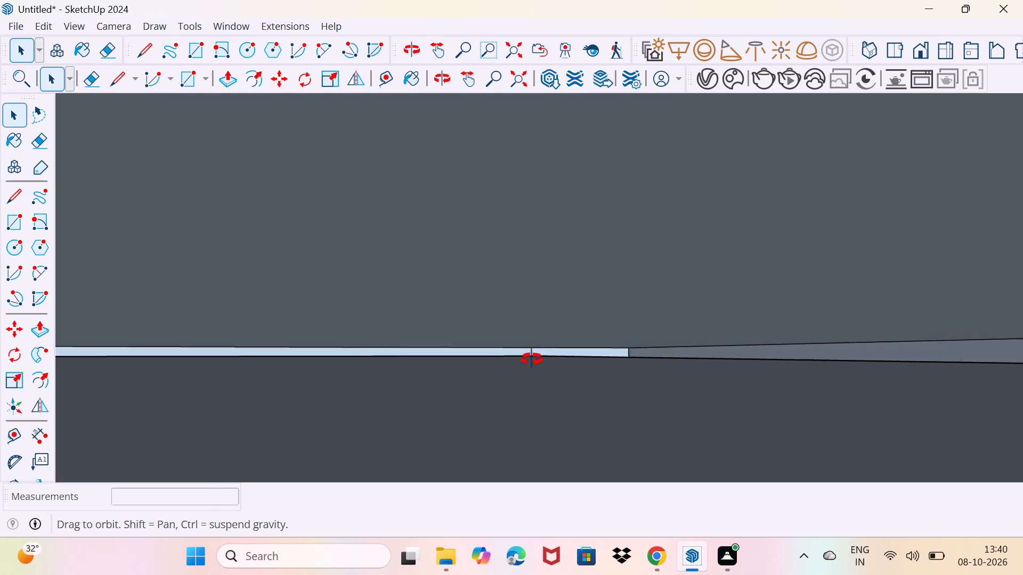
middle_drag(532, 359, 525, 334)
scroll(525, 334, down, 12)
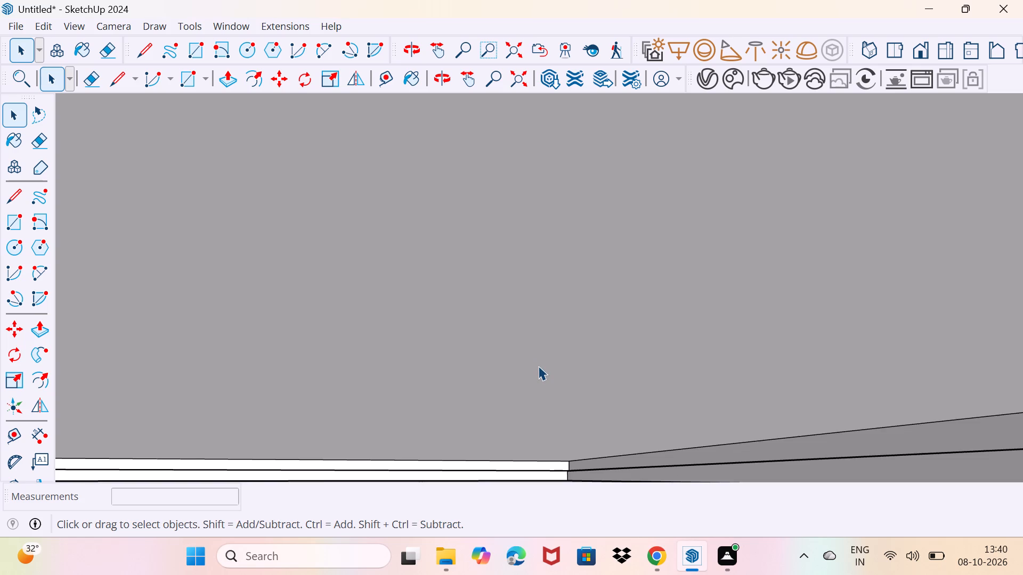
scroll(538, 366, down, 6)
middle_drag(611, 443, 617, 454)
middle_drag(617, 453, 611, 414)
scroll(605, 412, down, 1)
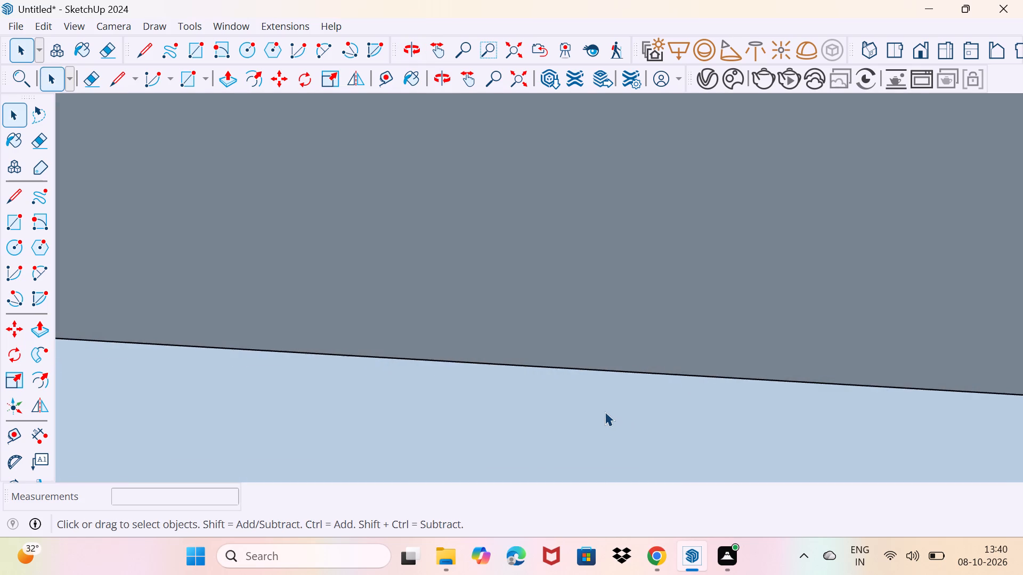
scroll(605, 412, down, 18)
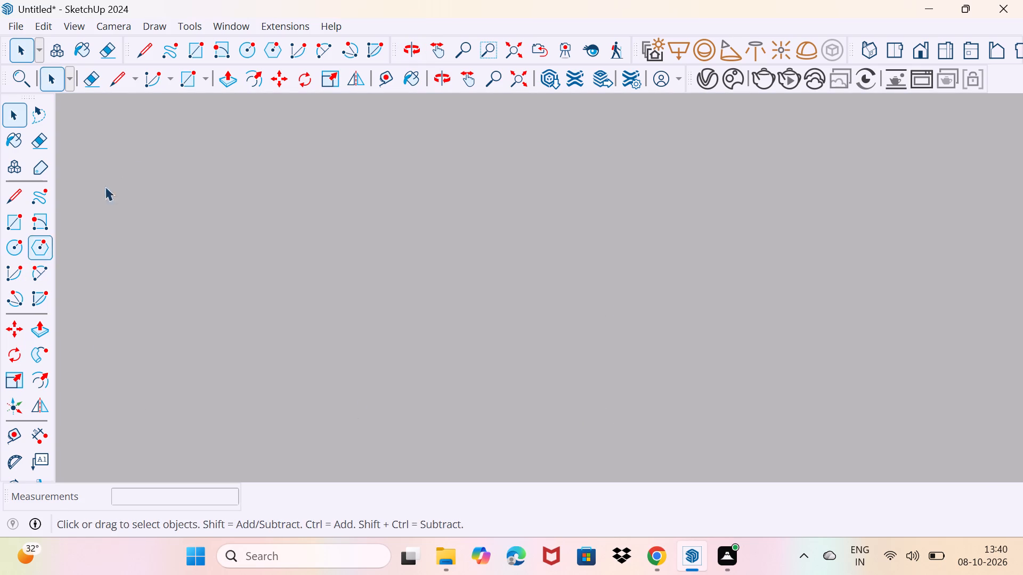
click(511, 73)
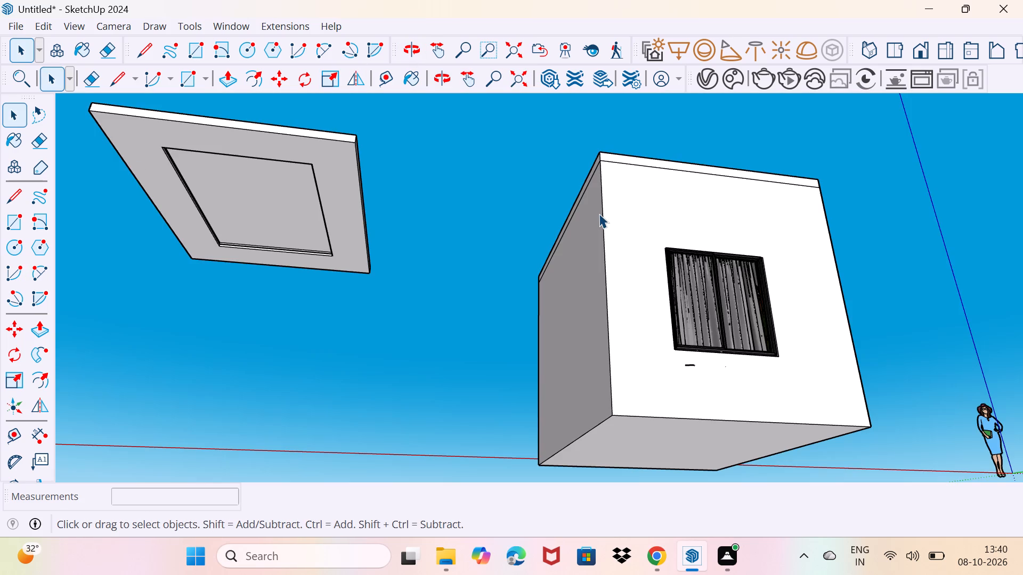
Select the upper strips of all four recess side walls and make them a group.
scroll(303, 235, up, 1)
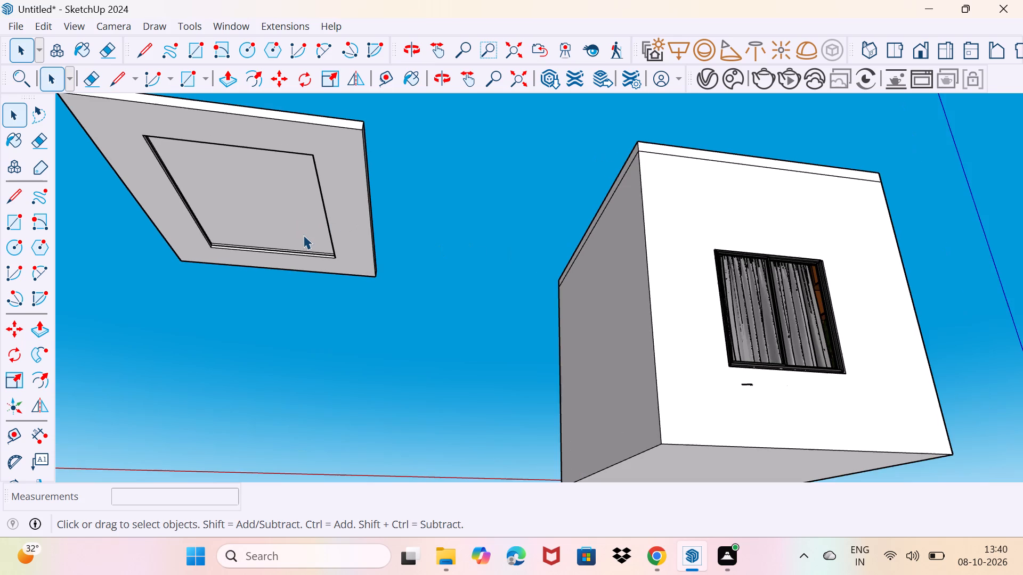
scroll(303, 235, up, 14)
middle_drag(345, 253, 420, 278)
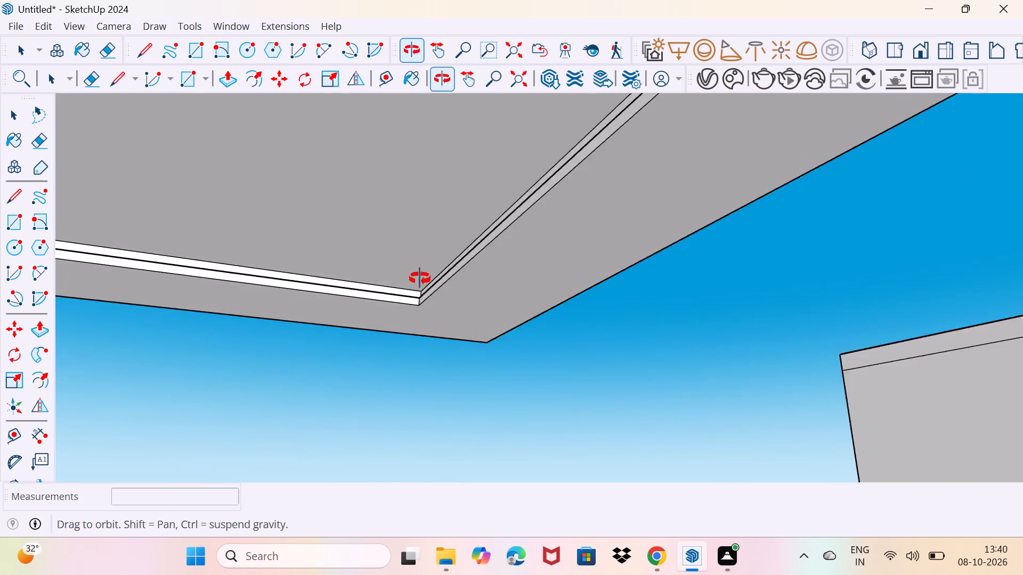
middle_drag(420, 278, 524, 311)
click(448, 294)
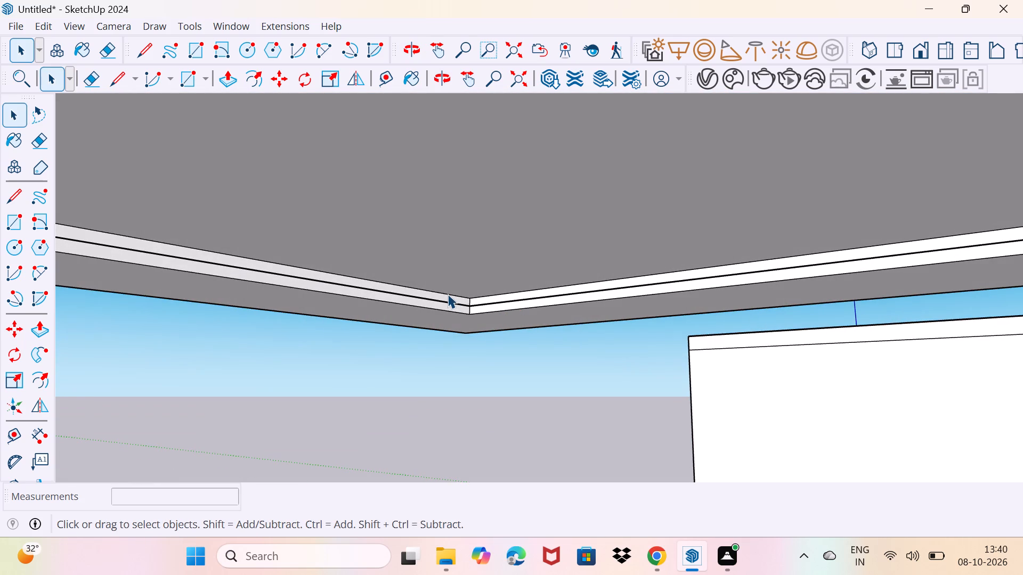
scroll(445, 295, up, 8)
drag(444, 306, 449, 293)
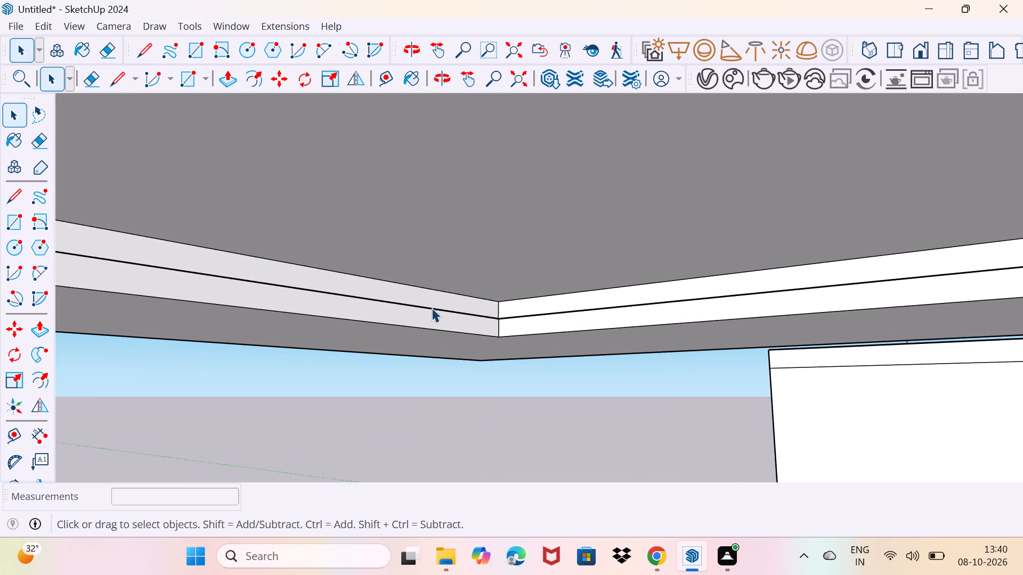
click(432, 302)
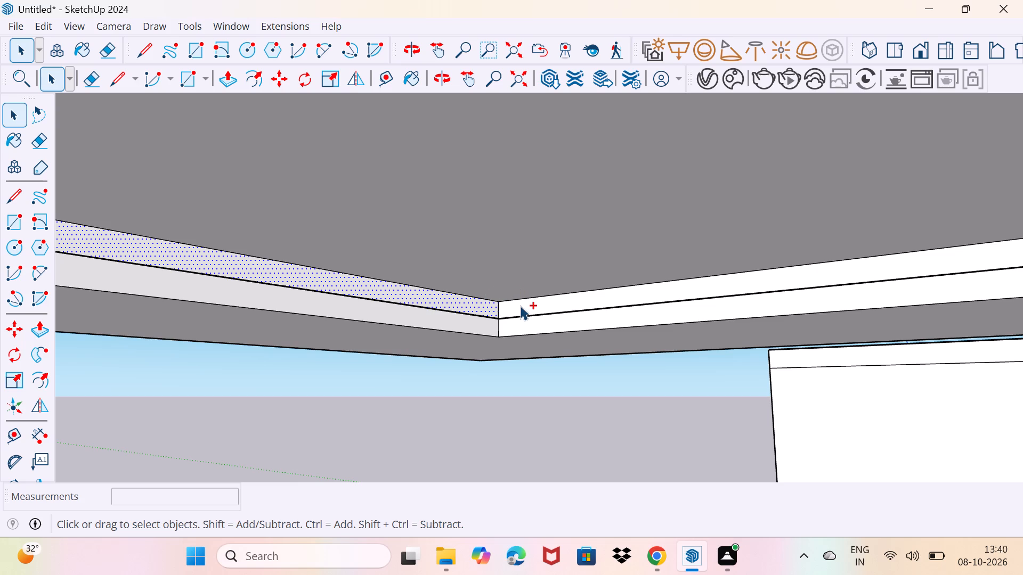
ctrl+click(520, 306)
ctrl+middle_drag(520, 313, 642, 299)
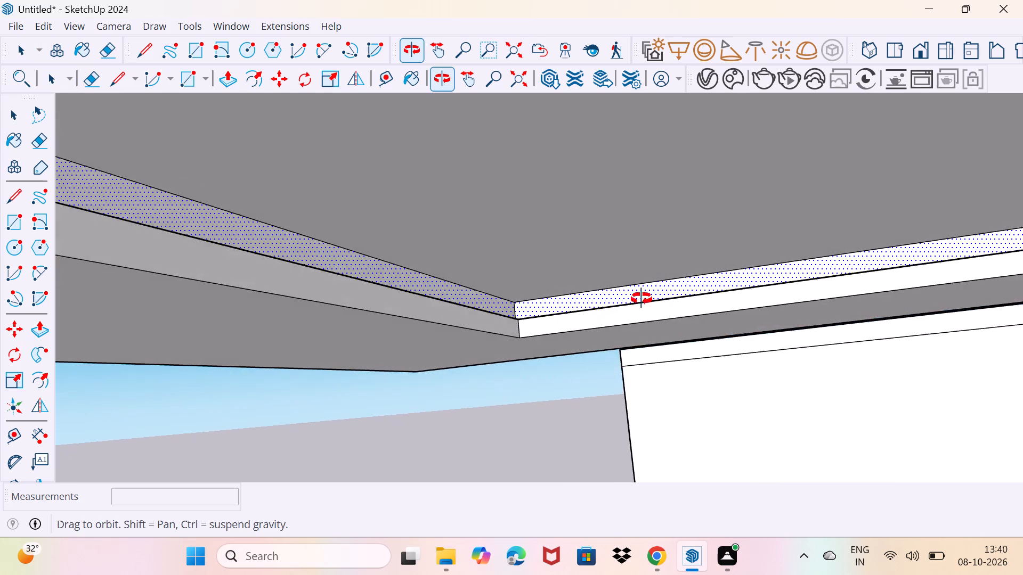
ctrl+middle_drag(642, 299, 1006, 269)
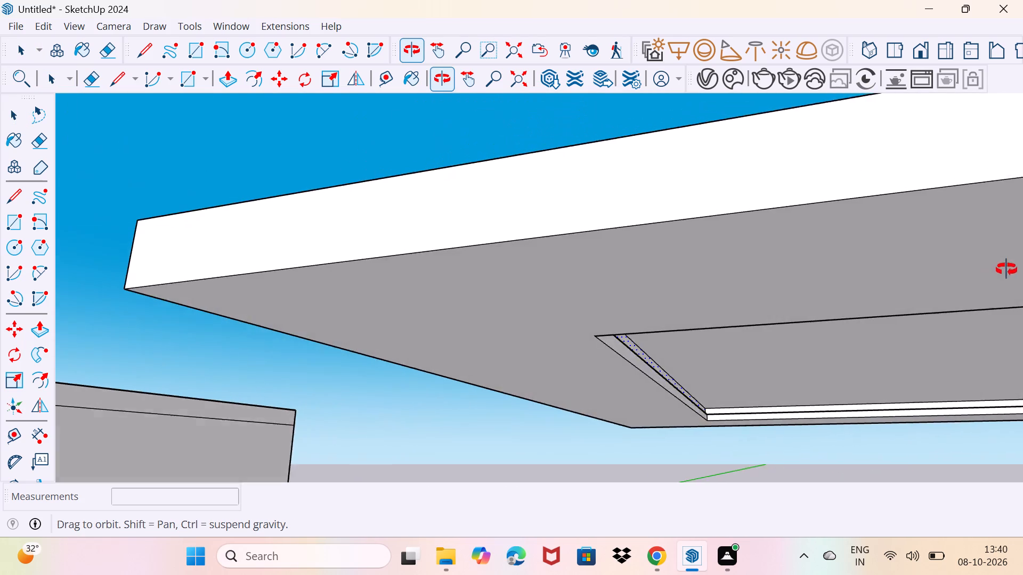
ctrl+middle_drag(1006, 269, 534, 260)
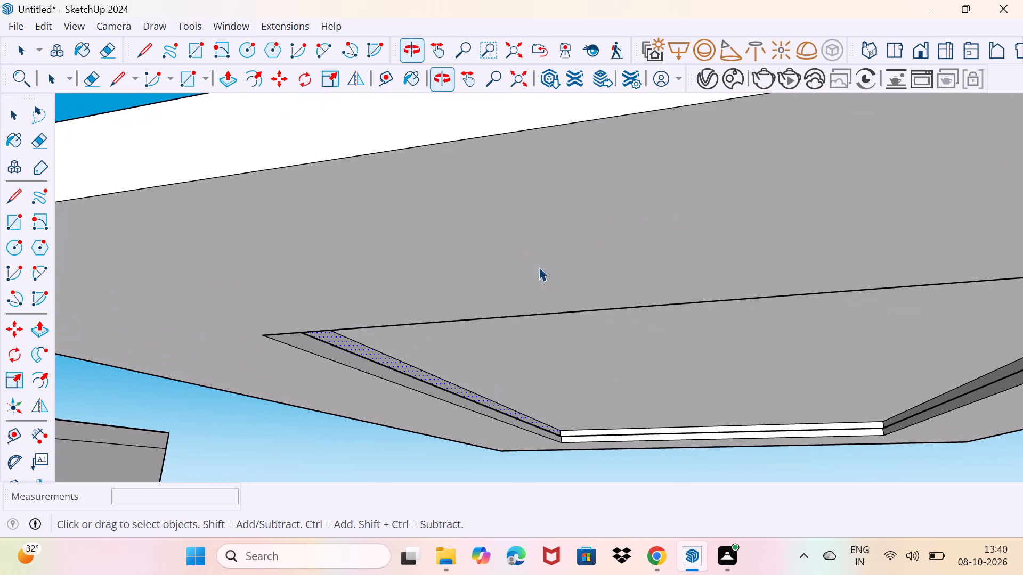
scroll(864, 399, up, 14)
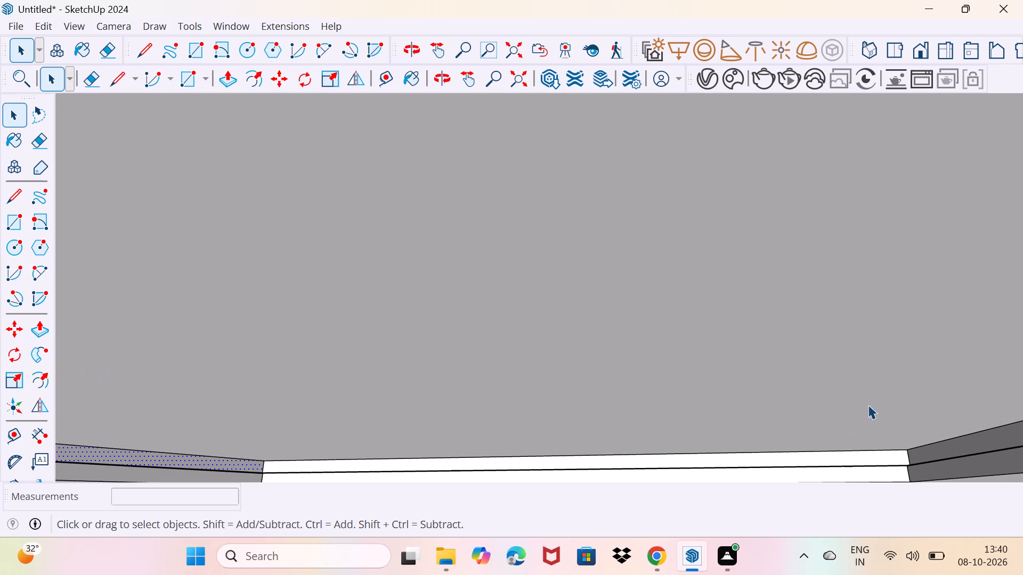
middle_drag(868, 406, 804, 268)
scroll(864, 407, up, 7)
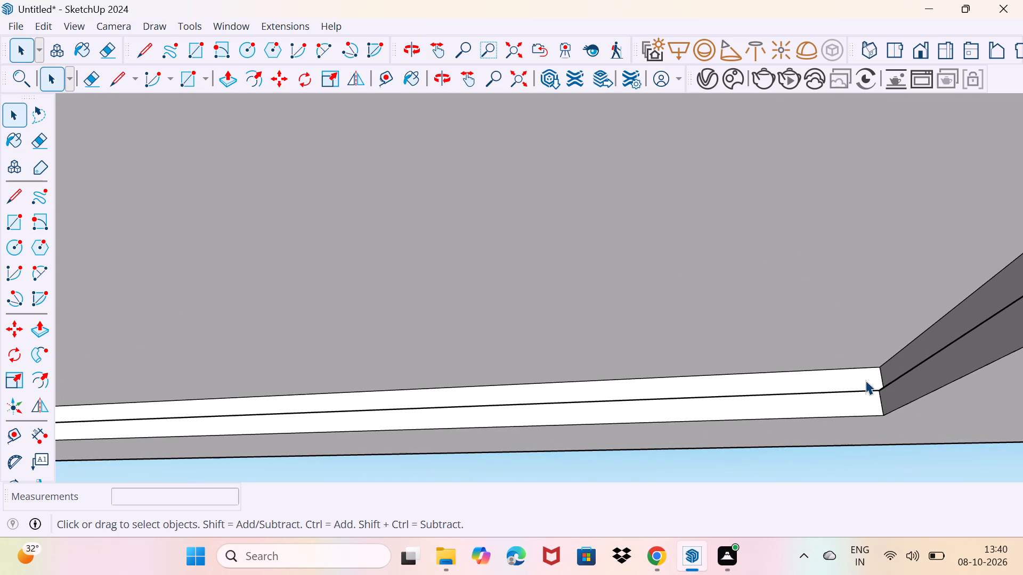
scroll(865, 380, up, 2)
middle_drag(868, 362, 871, 404)
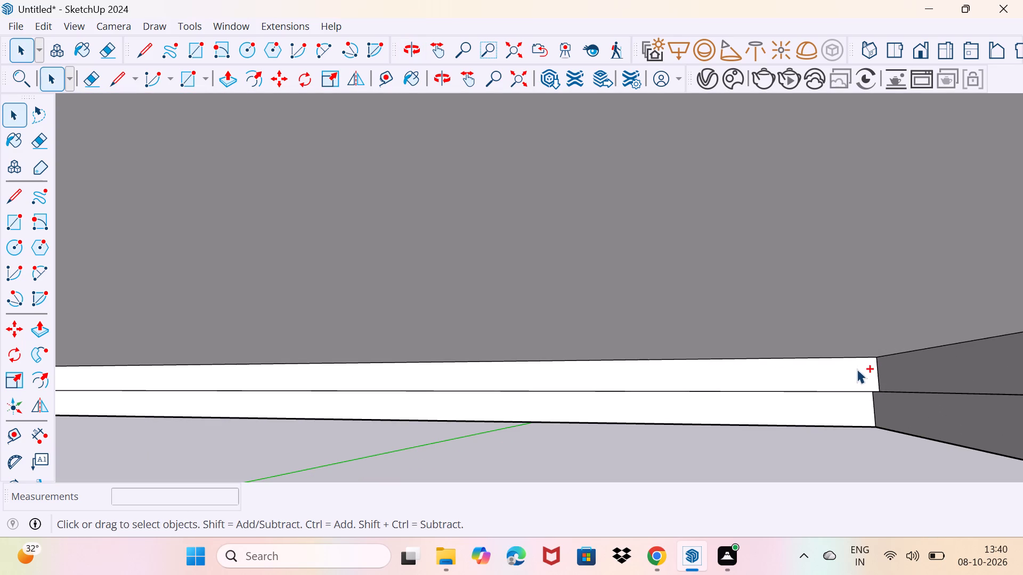
ctrl+click(857, 369)
ctrl+click(906, 366)
right_click(846, 372)
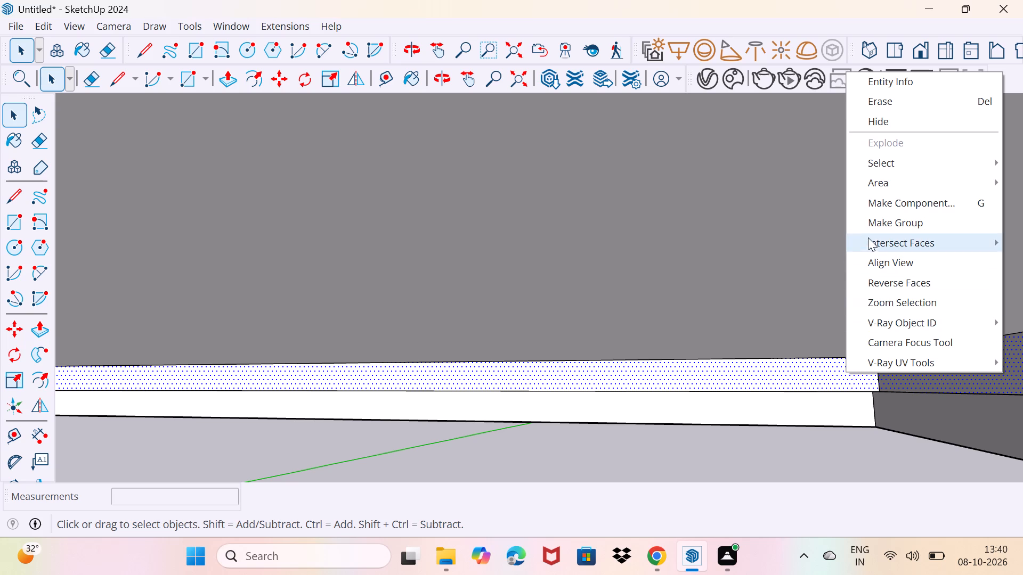
click(873, 226)
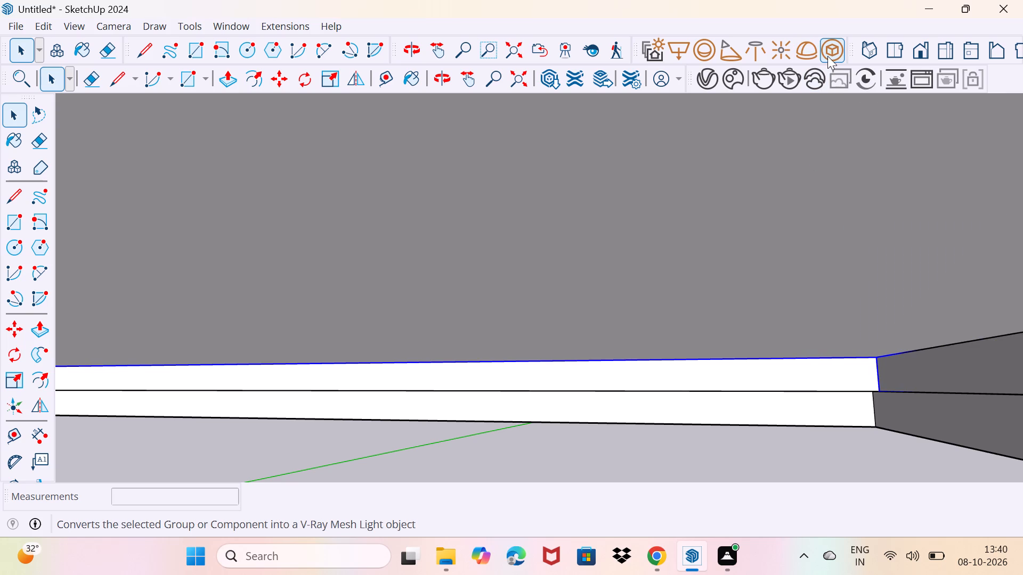
Convert the grouped upper strips of the recess into a V-Ray Mesh Light.
click(831, 56)
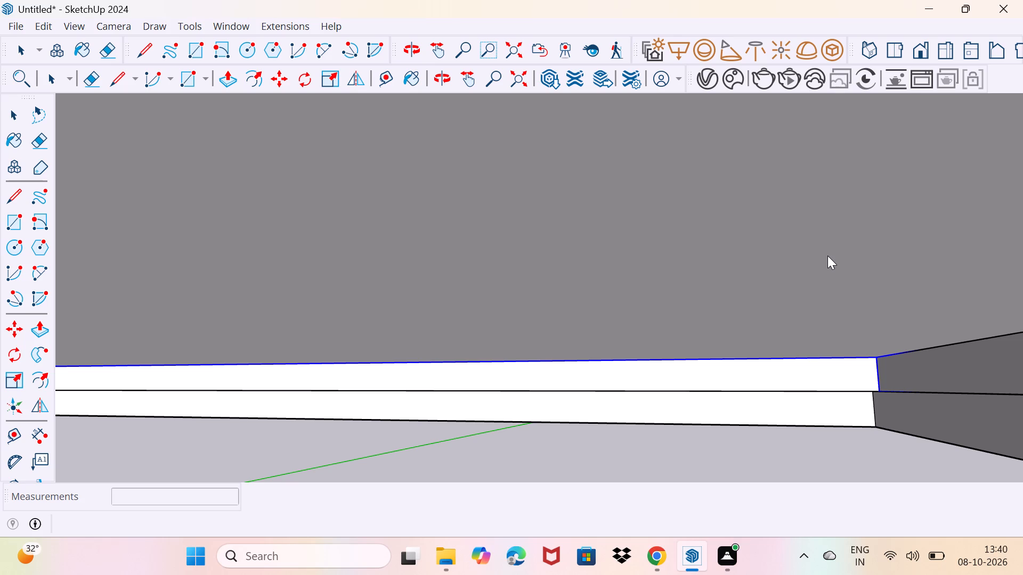
scroll(827, 256, down, 5)
scroll(768, 313, down, 9)
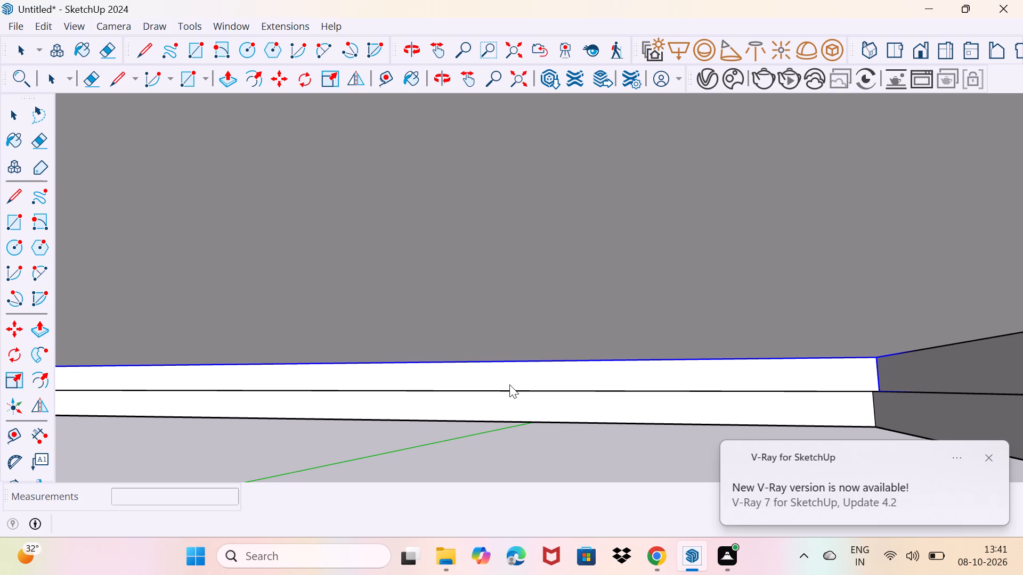
scroll(500, 372, down, 15)
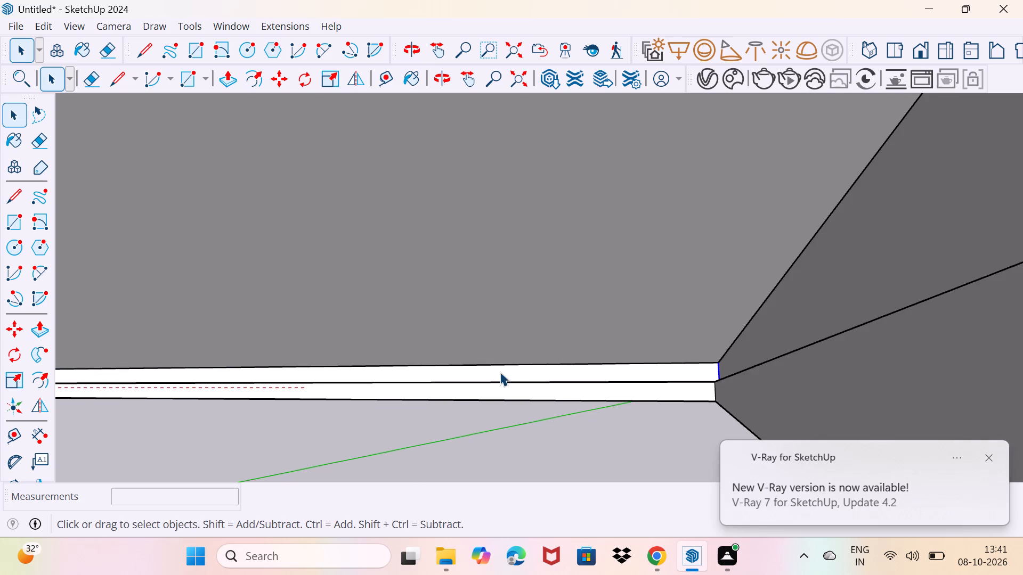
scroll(500, 372, down, 4)
scroll(498, 372, down, 20)
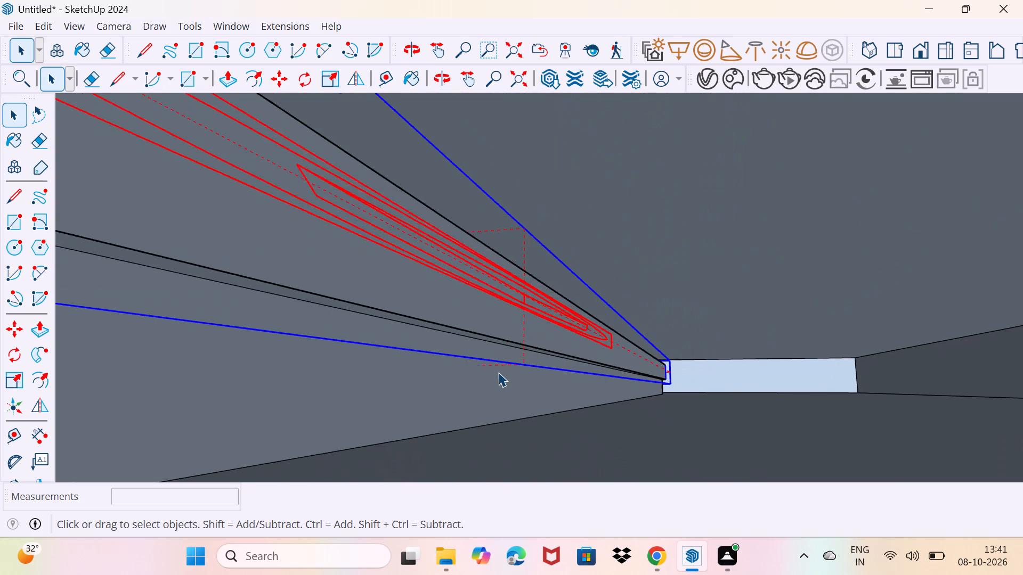
Examine the false-ceiling panel and its stepped recess from below, from several angles.
scroll(498, 372, down, 5)
scroll(498, 372, down, 17)
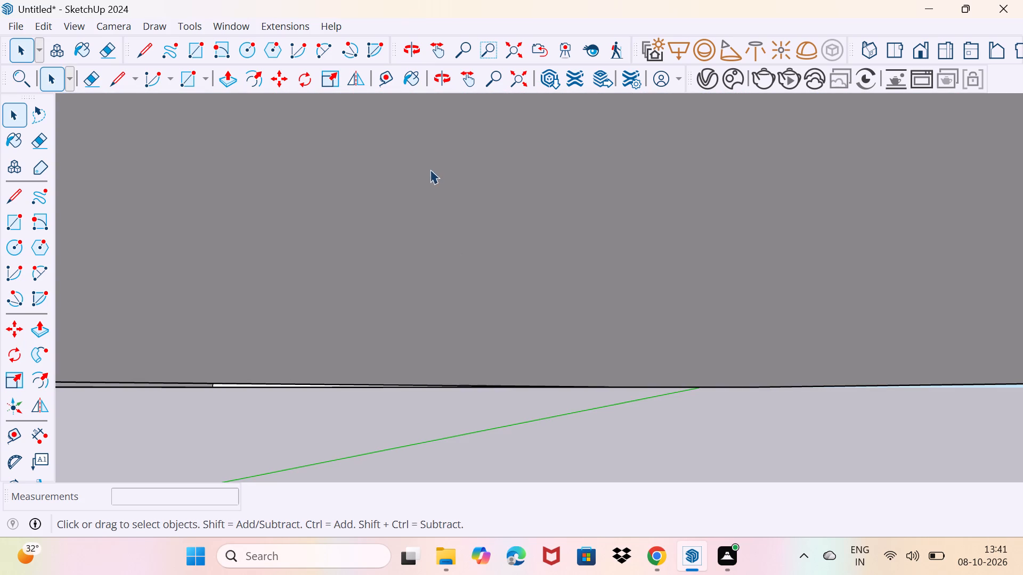
click(517, 77)
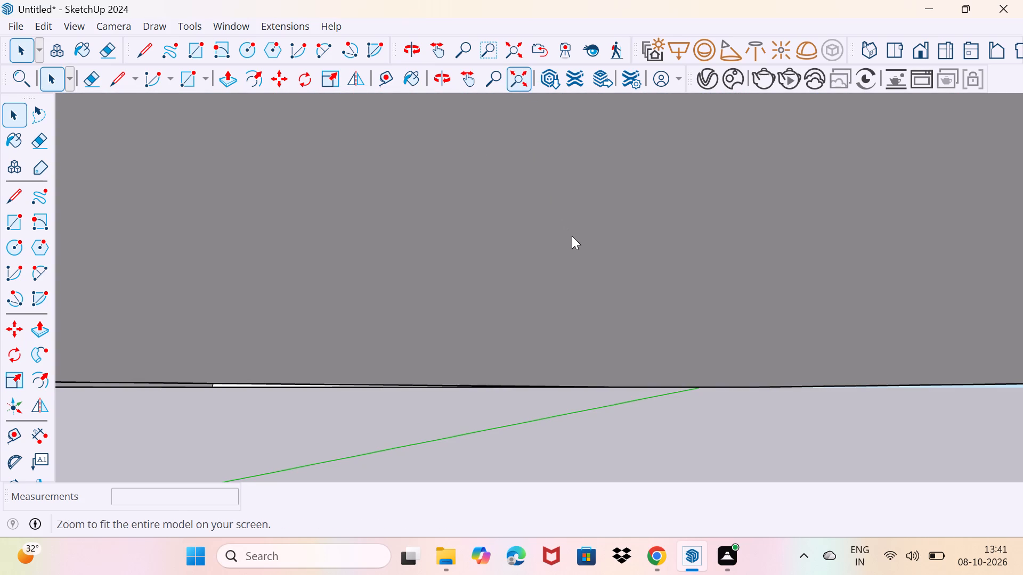
scroll(876, 263, up, 17)
middle_drag(874, 252, 815, 281)
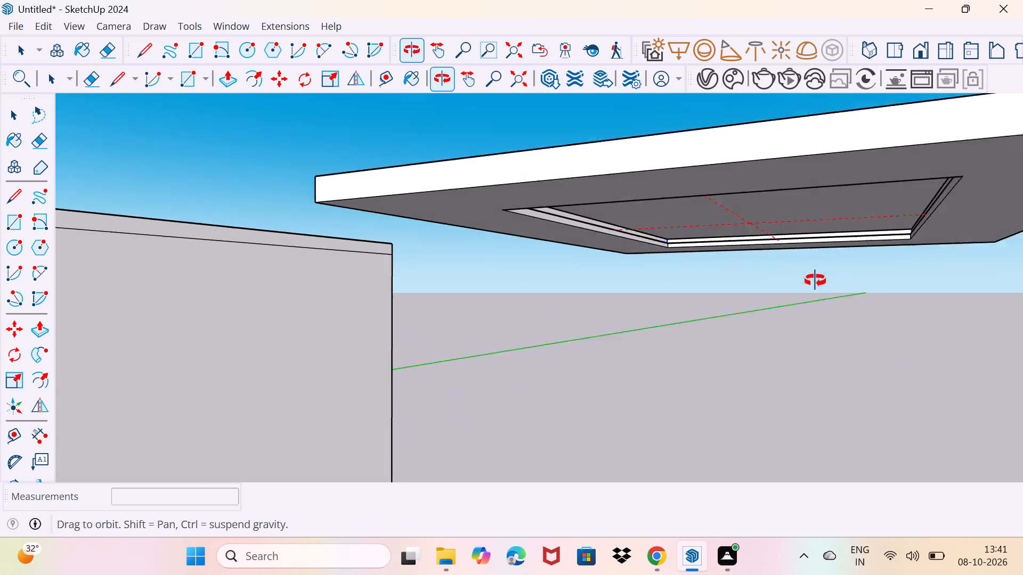
middle_drag(815, 281, 840, 280)
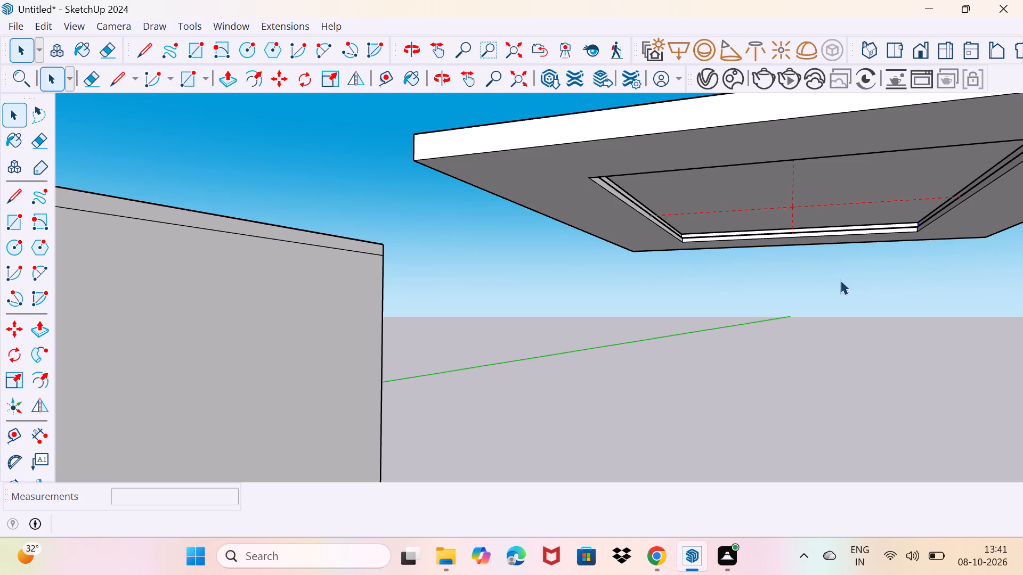
middle_drag(716, 263, 528, 252)
shift+middle_drag(639, 239, 523, 246)
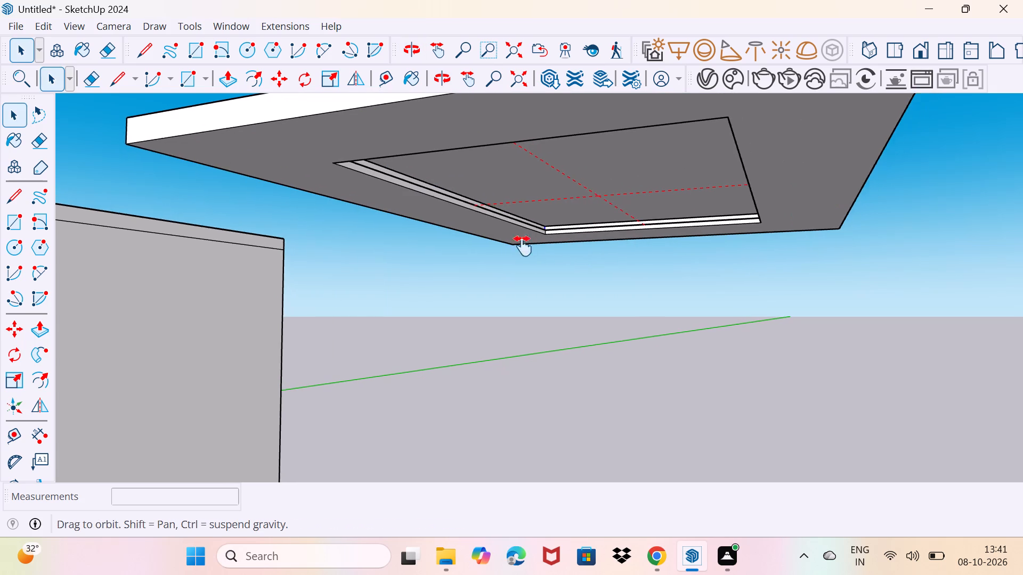
shift+middle_drag(523, 246, 506, 246)
middle_drag(515, 251, 623, 256)
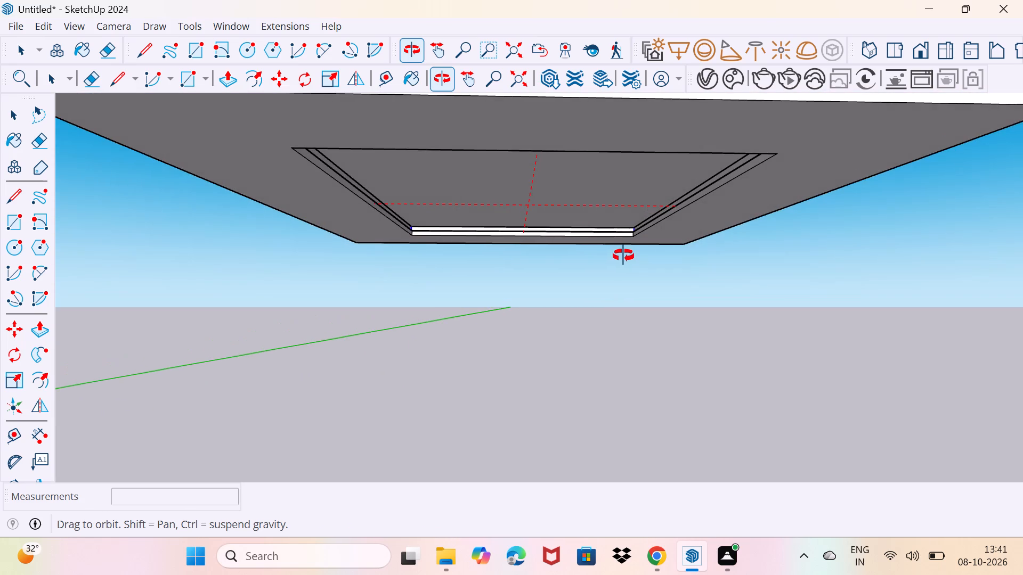
middle_drag(623, 256, 624, 257)
Open the Chaos Cosmos library from the V-Ray Asset Editor and search it for "light".
click(705, 87)
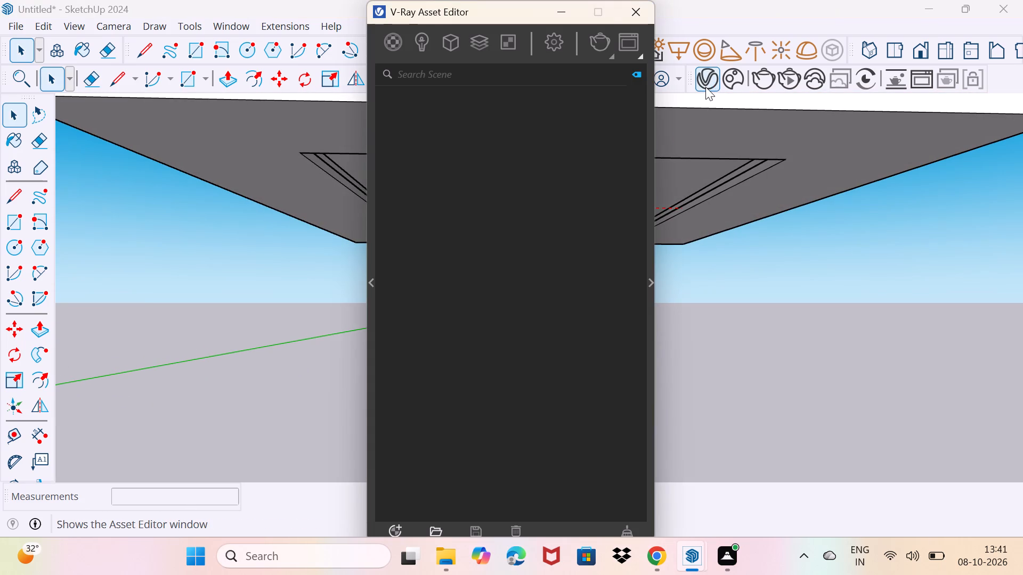
click(370, 283)
click(305, 103)
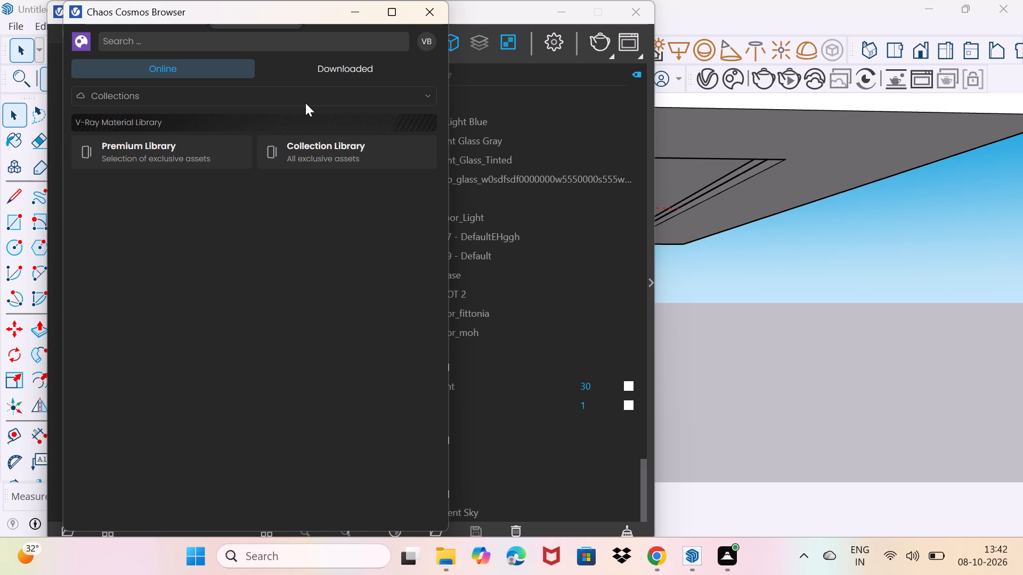
click(225, 65)
click(220, 88)
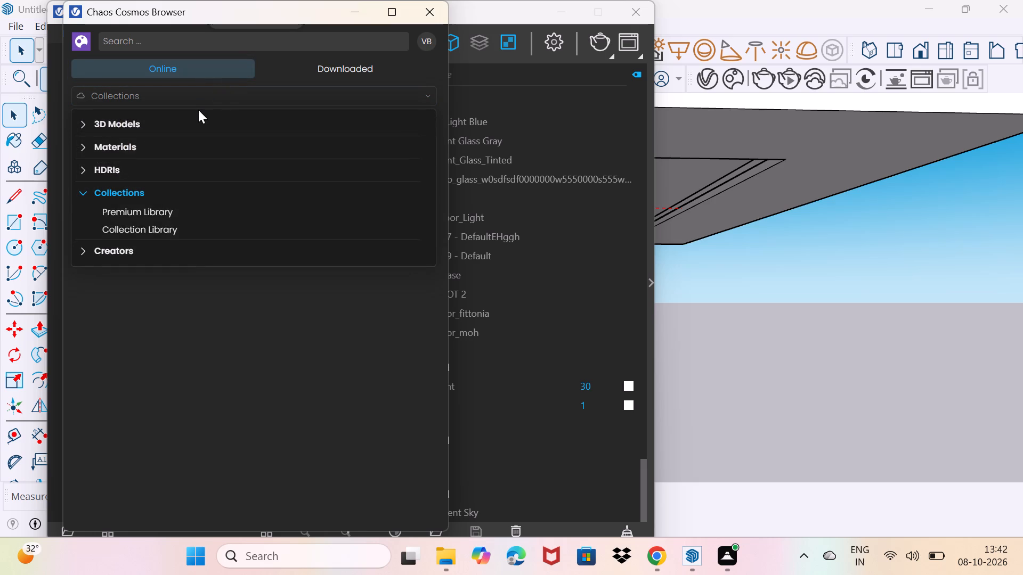
text(li)
click(156, 43)
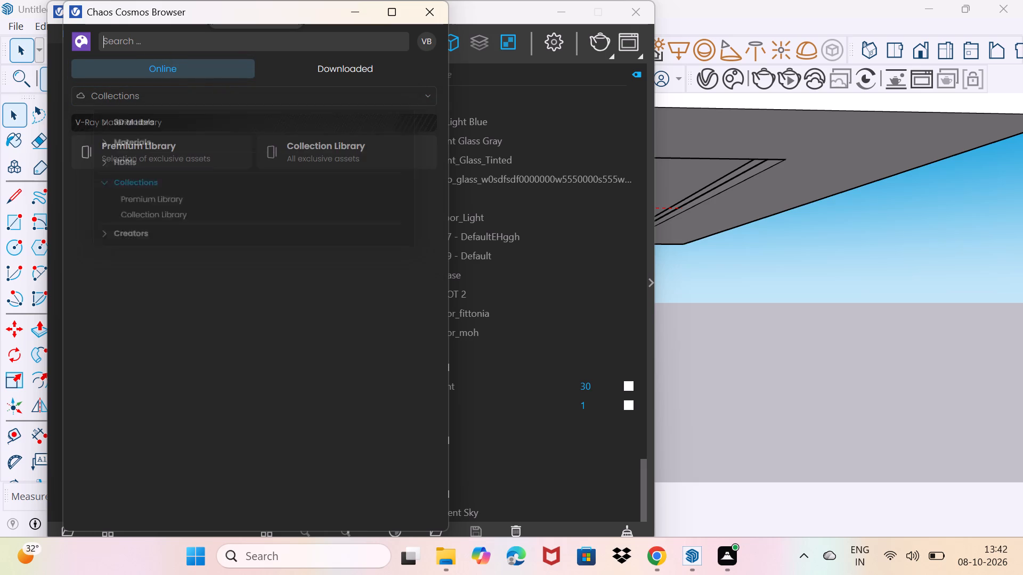
text(light)
key(Return)
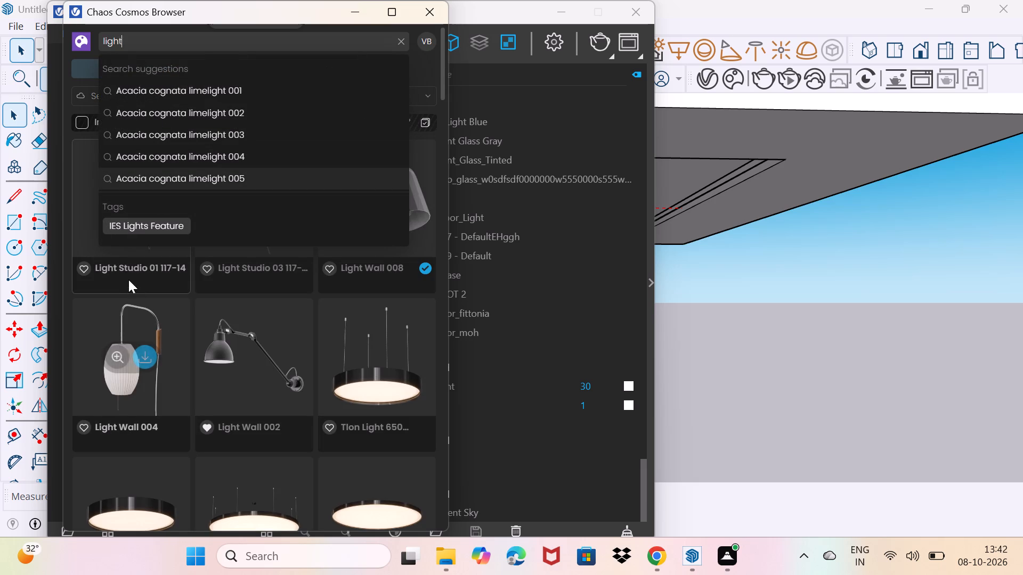
Browse the Cosmos light results for a suitable round ceiling fixture.
click(735, 323)
scroll(300, 273, down, 4)
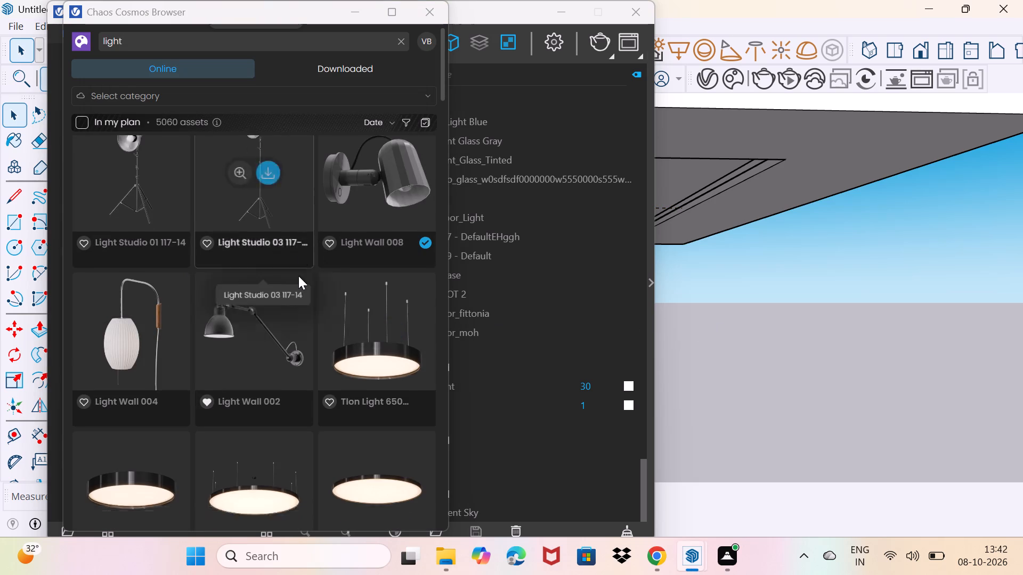
scroll(295, 277, down, 5)
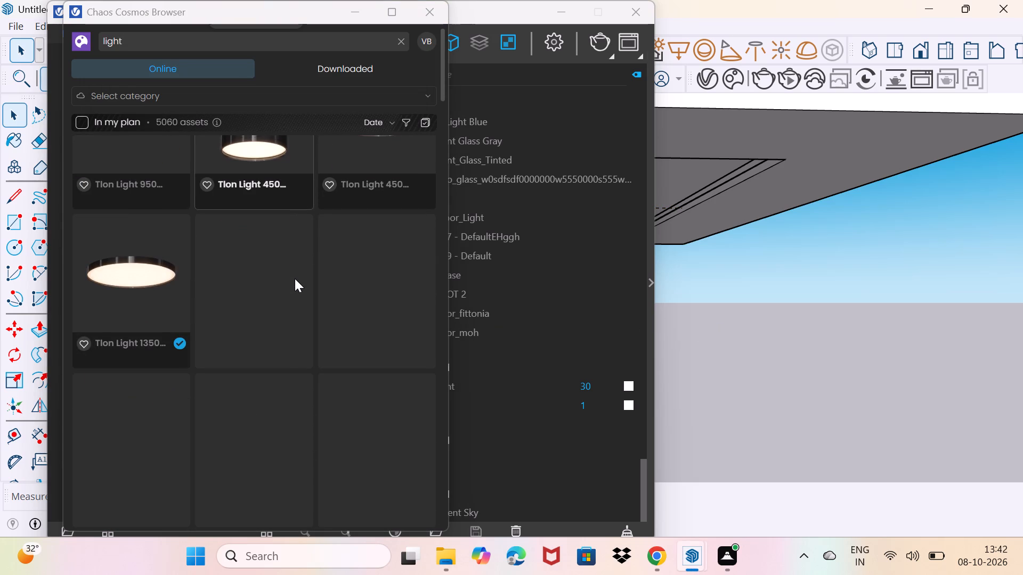
scroll(295, 278, down, 2)
scroll(295, 278, up, 4)
scroll(295, 278, down, 3)
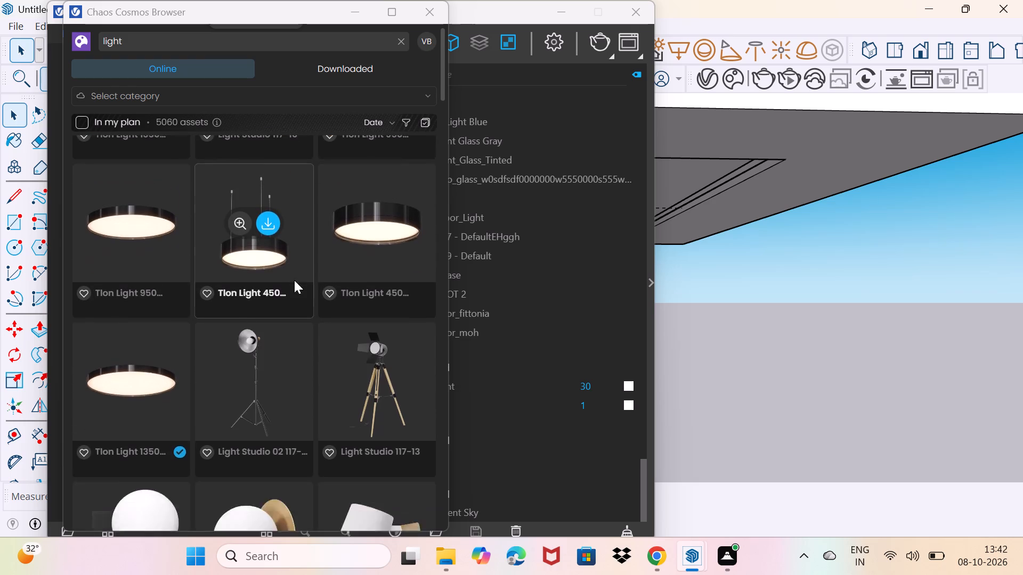
scroll(294, 280, down, 5)
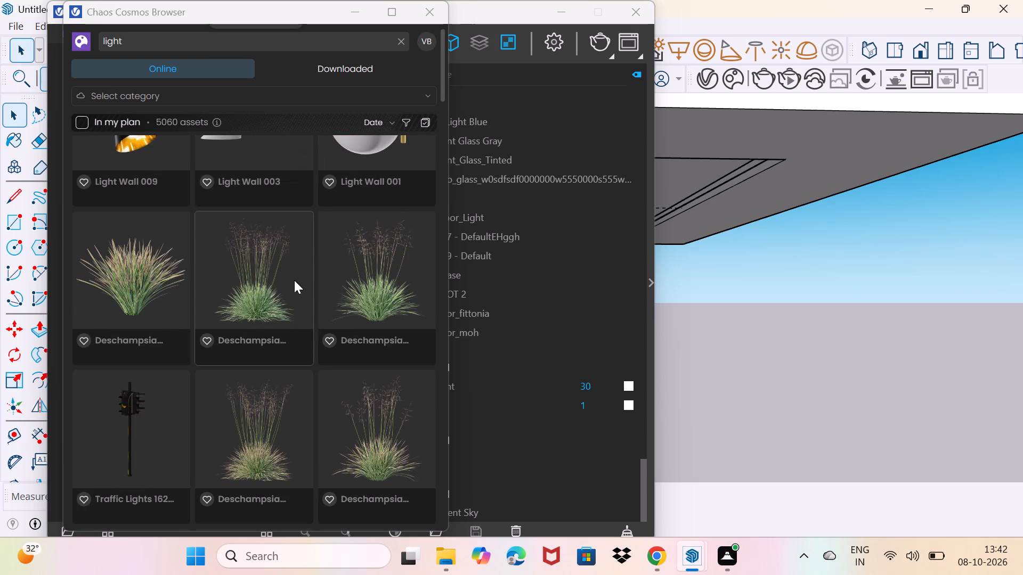
scroll(275, 261, up, 2)
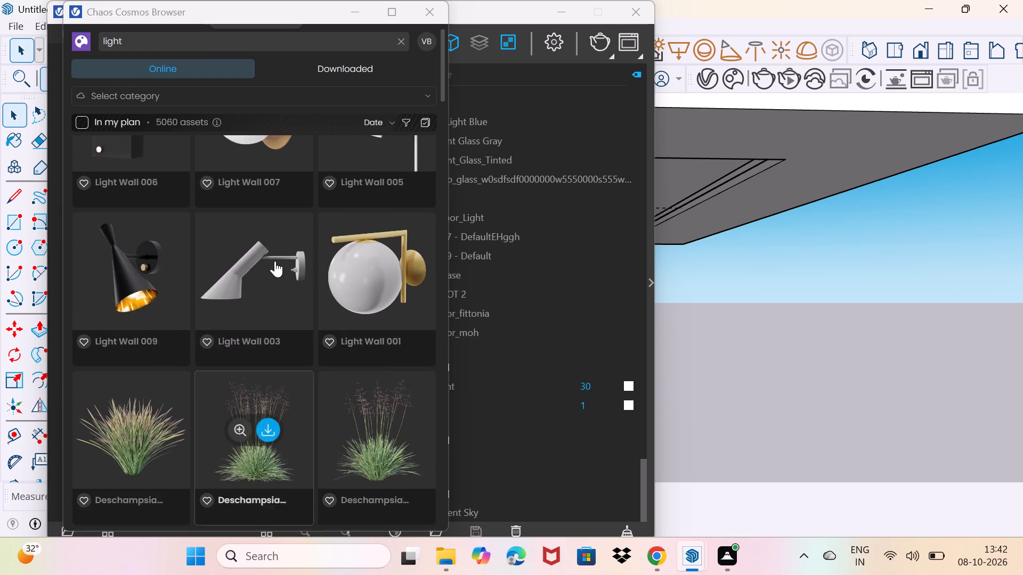
scroll(275, 261, up, 12)
scroll(275, 261, down, 1)
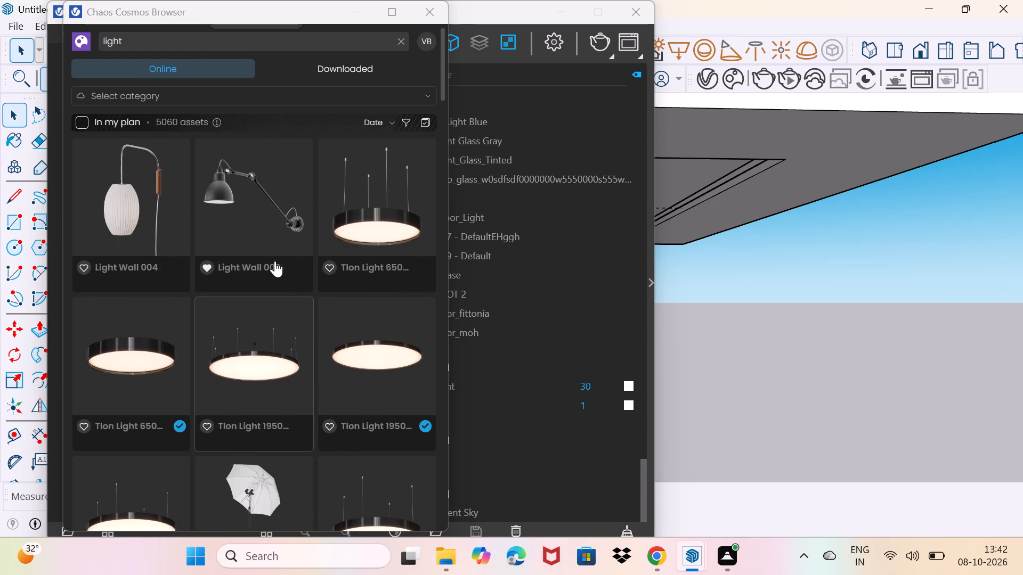
Import Tlon Light 1950 Ceiling 152 010 into the model and place one instance under the false-ceiling recess.
click(388, 363)
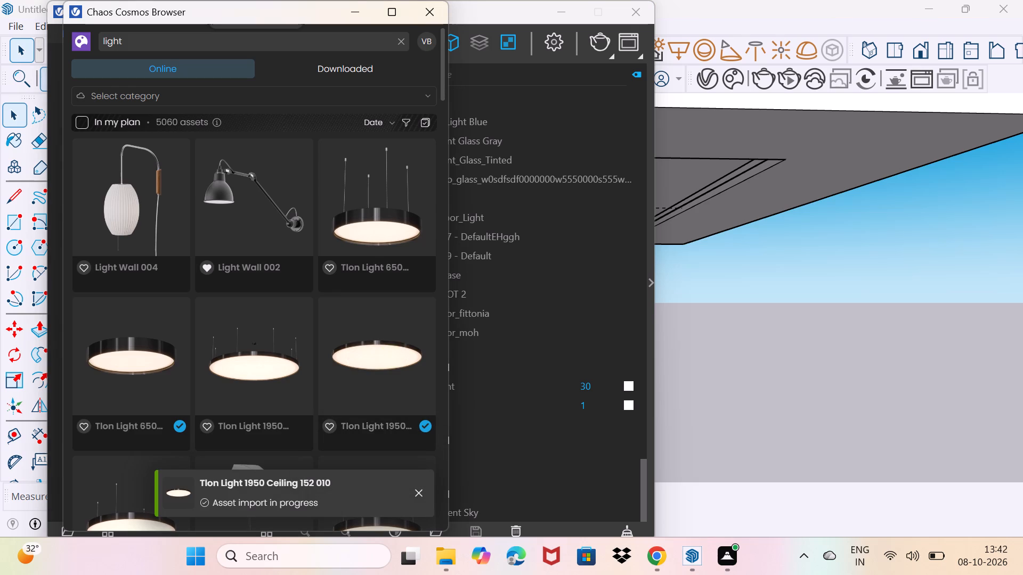
drag(395, 365, 656, 365)
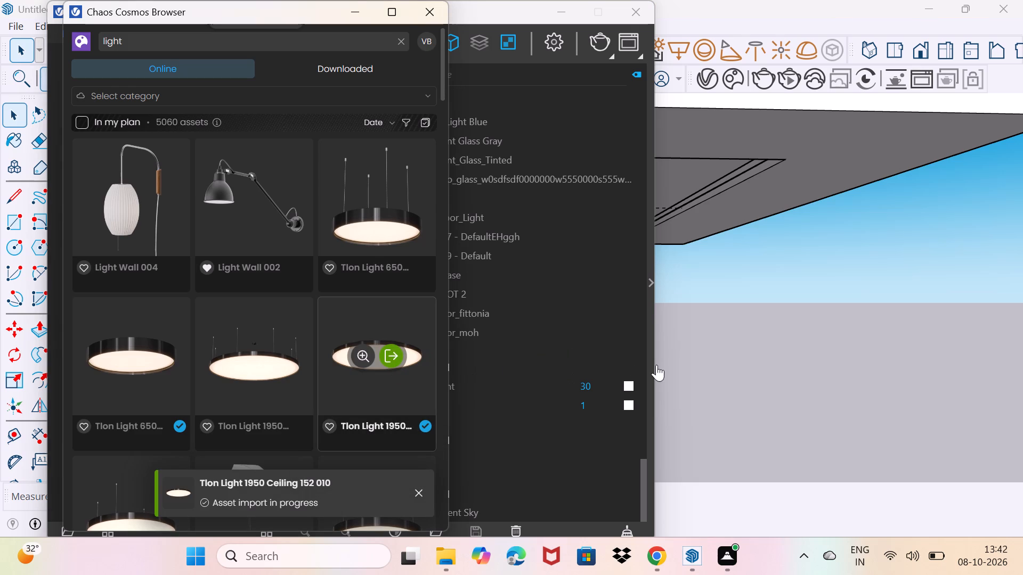
drag(656, 365, 788, 346)
click(346, 10)
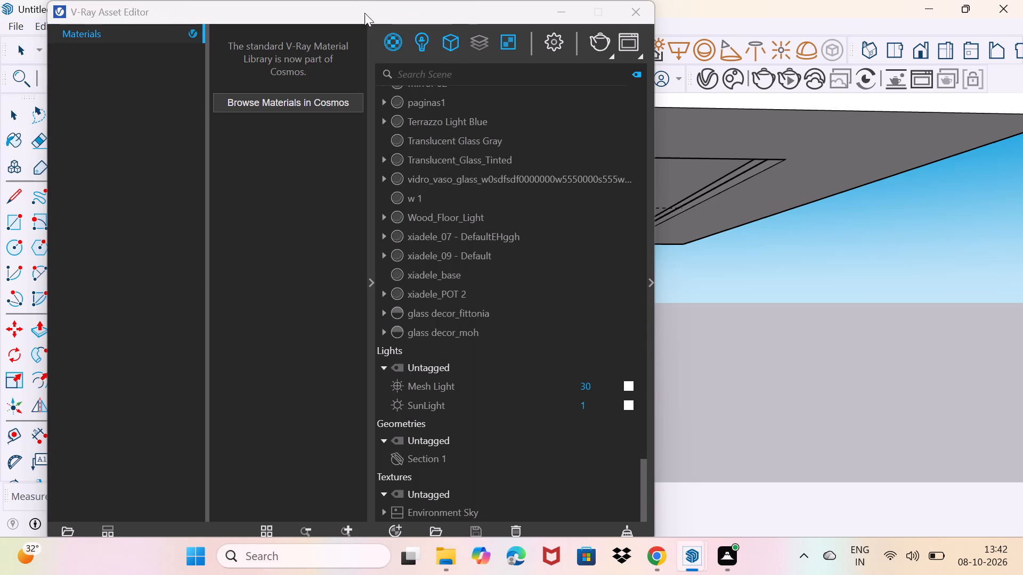
click(562, 18)
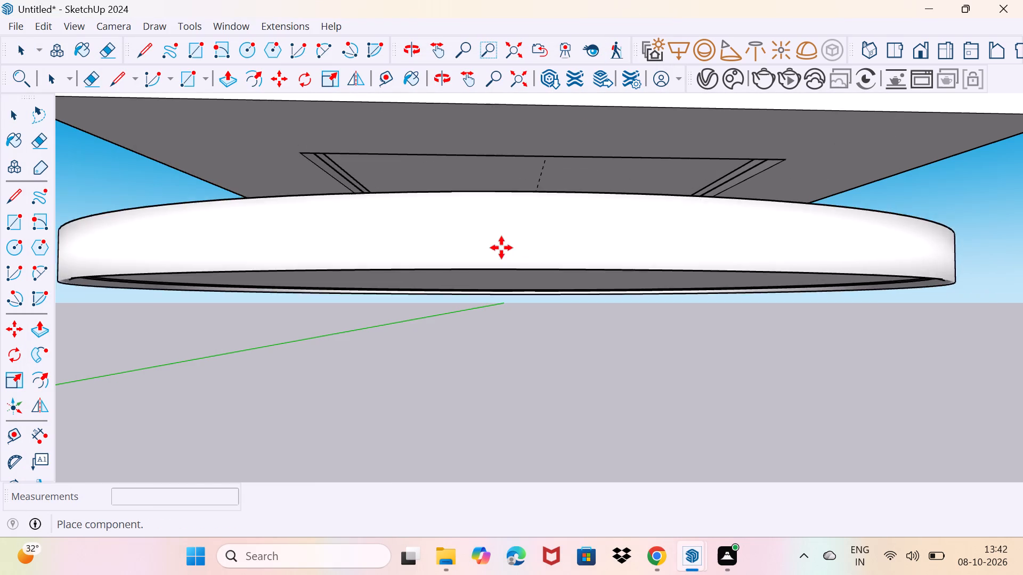
scroll(505, 238, down, 2)
middle_drag(507, 231, 543, 174)
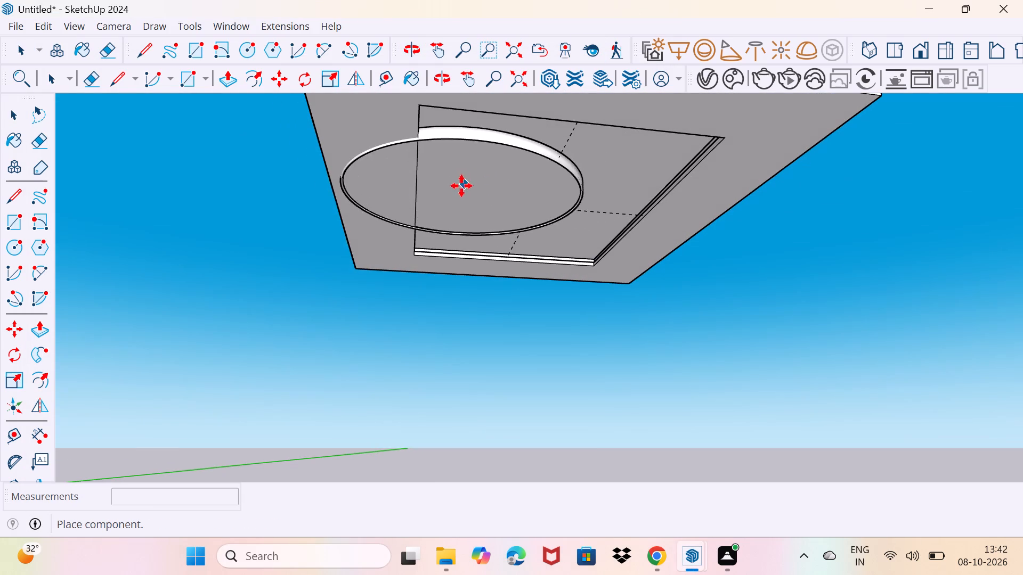
click(431, 201)
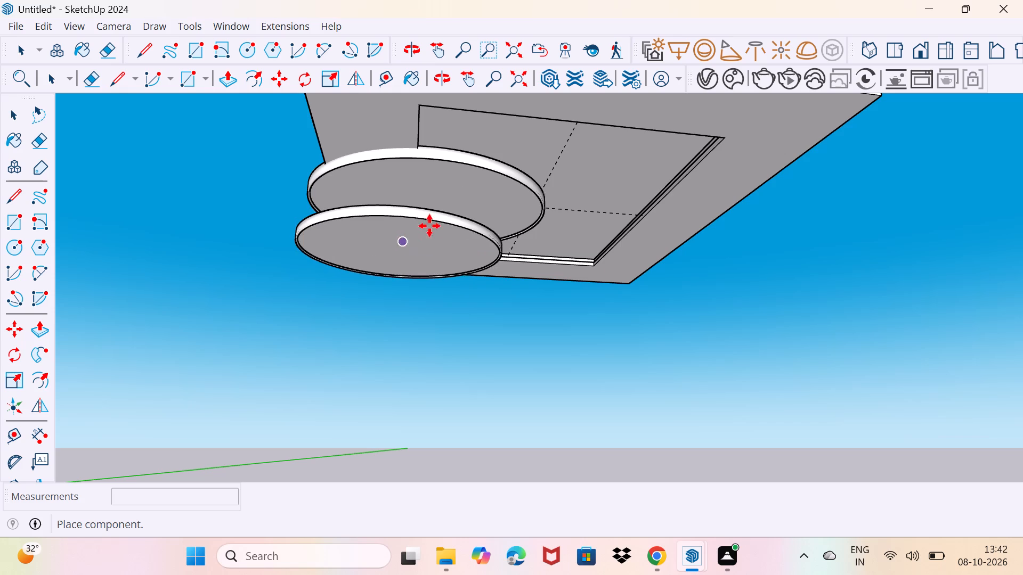
key(space)
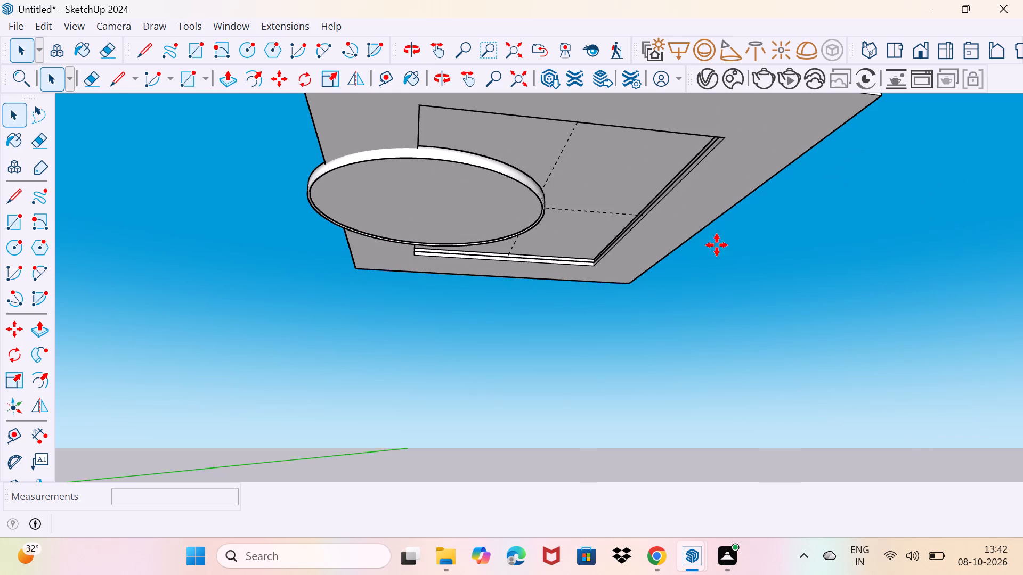
Scale the placed round ceiling light down uniformly to the size of a small downlight.
click(414, 202)
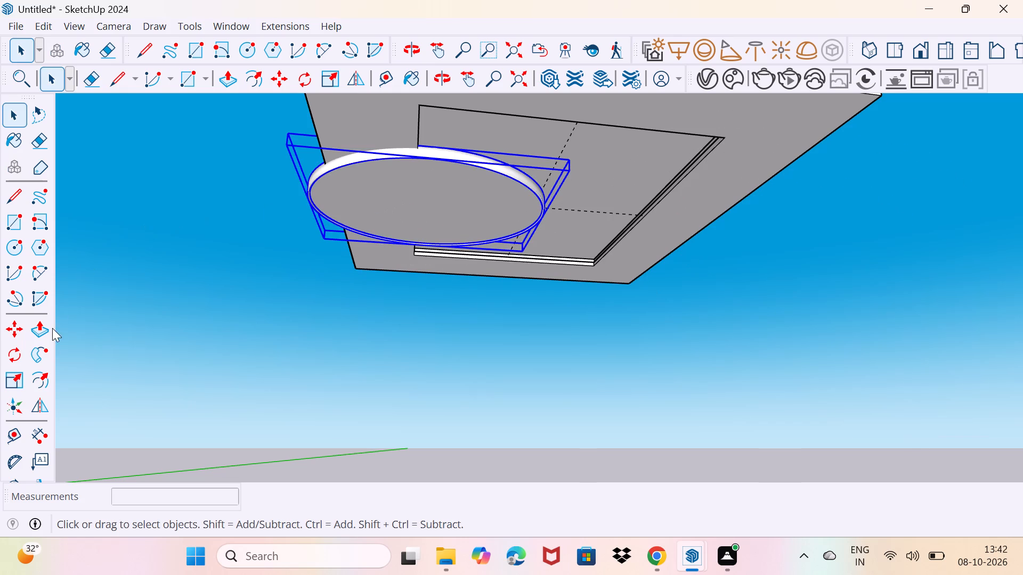
click(18, 375)
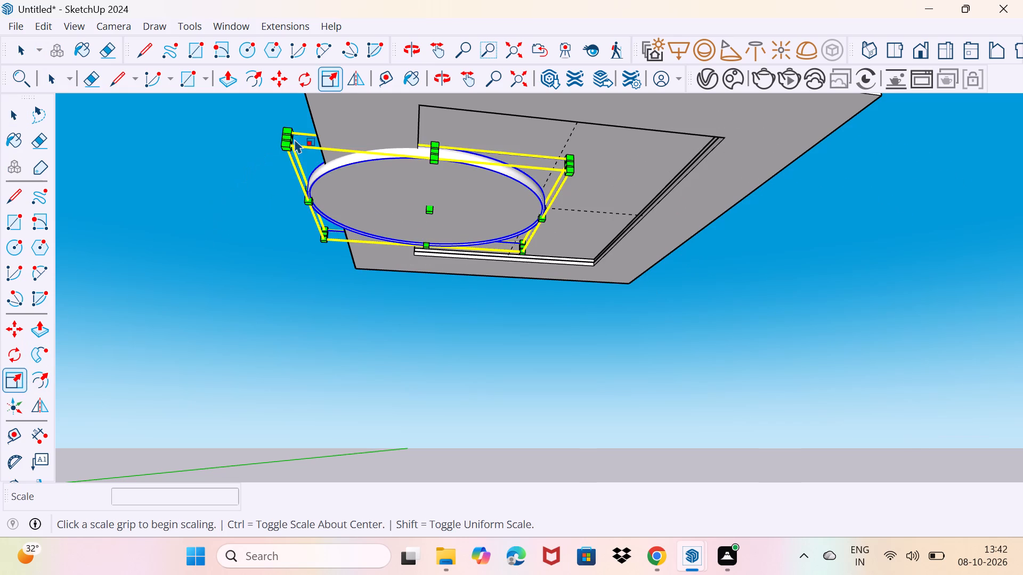
drag(290, 144, 507, 235)
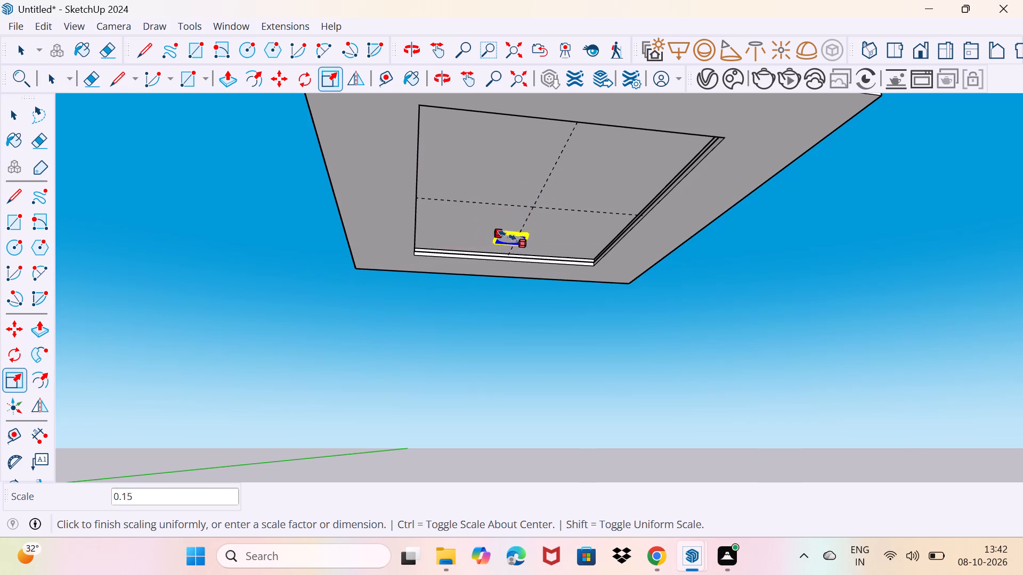
drag(507, 235, 516, 244)
click(523, 370)
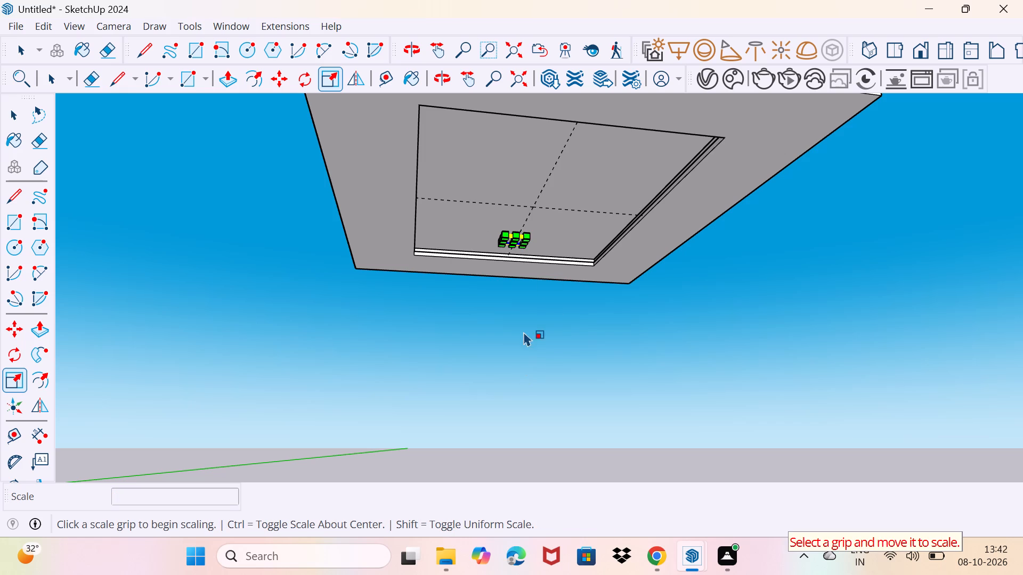
key(space)
drag(507, 346, 509, 338)
Move the small round ceiling light out of the recess onto the false ceiling's border strip beside one side of the recess.
middle_drag(506, 301, 427, 301)
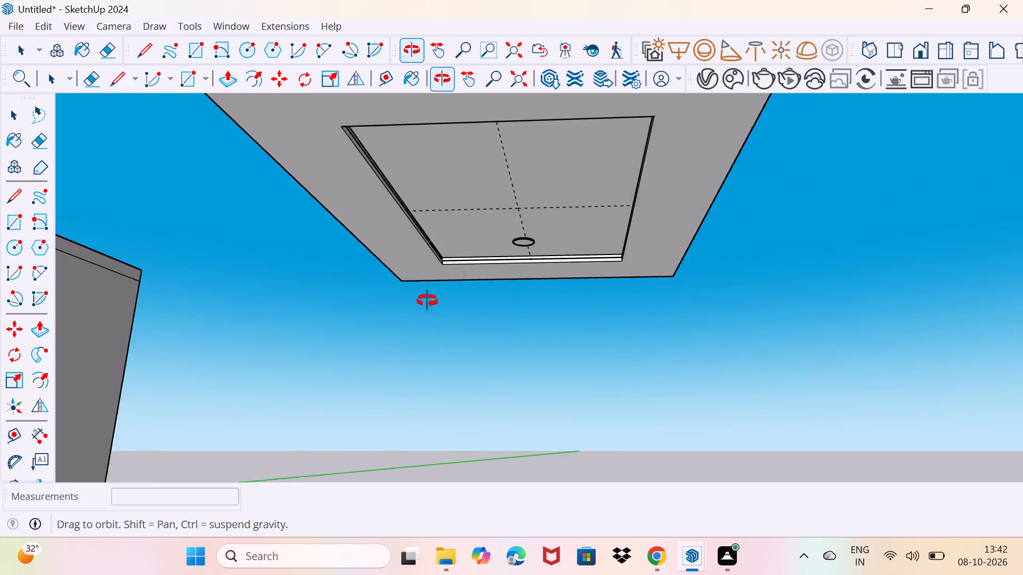
middle_drag(427, 301, 408, 328)
click(530, 240)
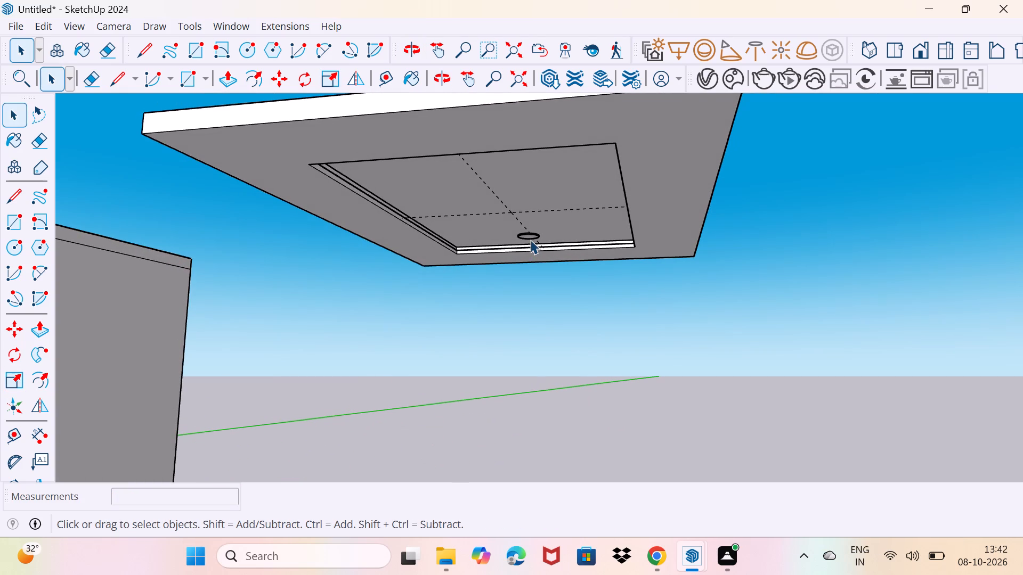
scroll(530, 240, up, 12)
middle_drag(530, 240, 506, 268)
scroll(506, 268, up, 6)
key(m)
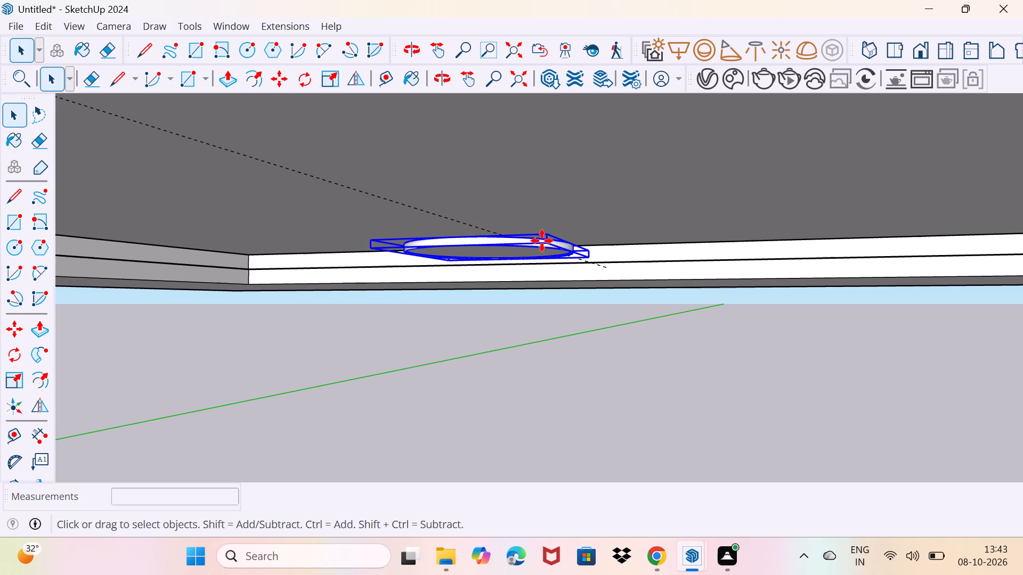
click(546, 235)
scroll(327, 250, down, 8)
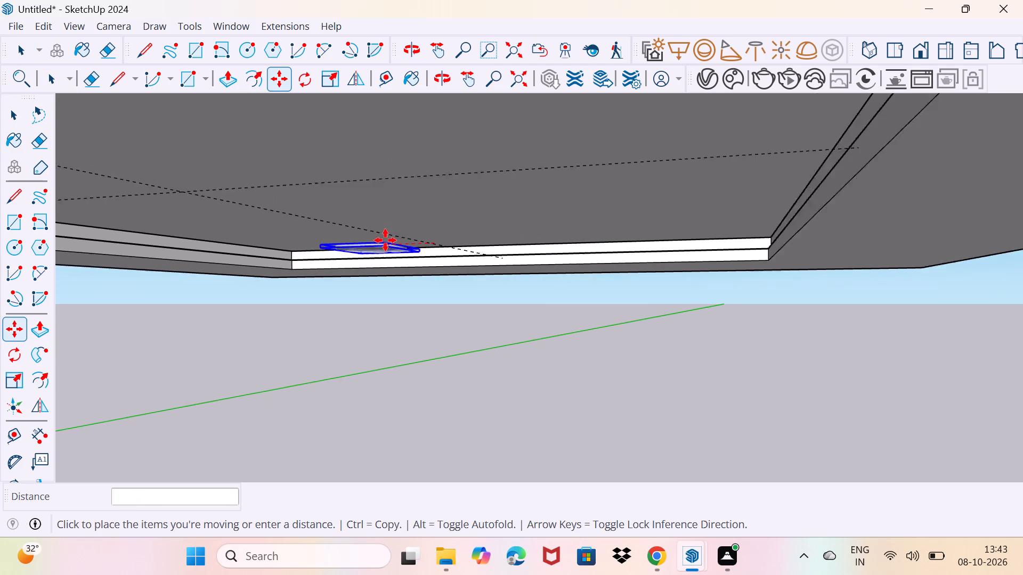
scroll(385, 240, down, 9)
middle_drag(337, 255, 457, 242)
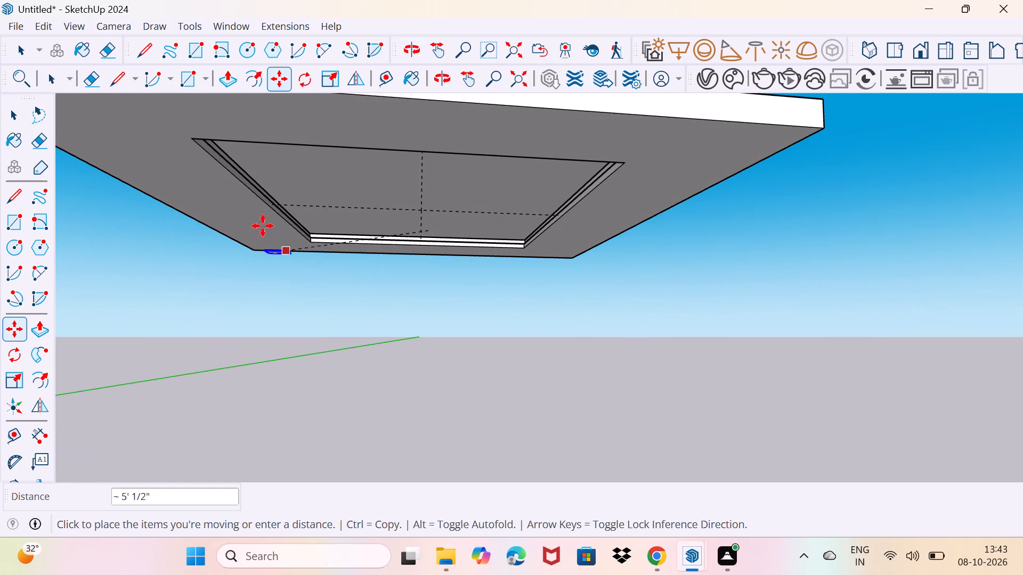
middle_drag(155, 143, 216, 179)
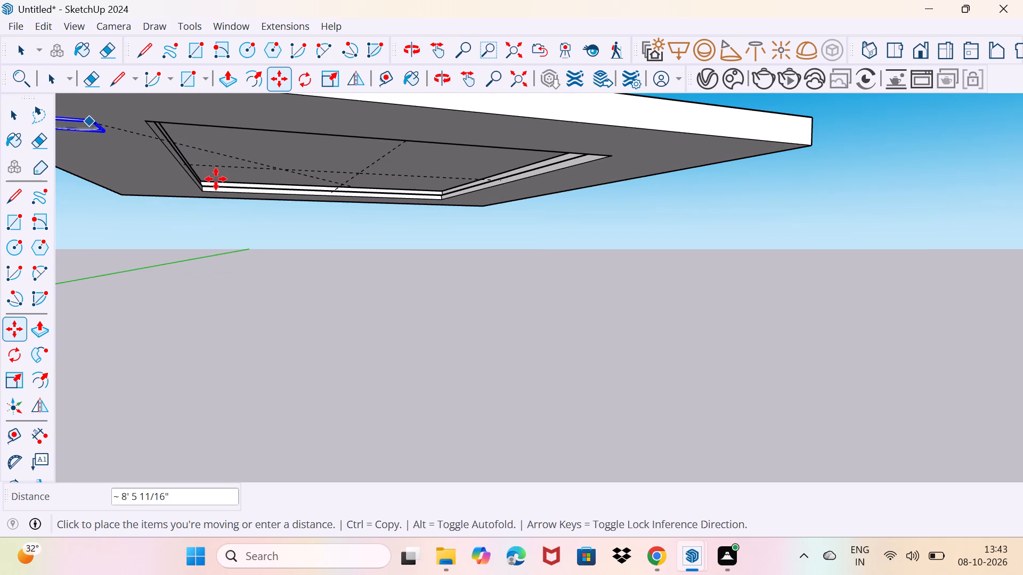
click(124, 127)
Copy the round light twice along the same border strip, about 5' and about a further 3' towards the ceiling corner.
scroll(143, 144, down, 7)
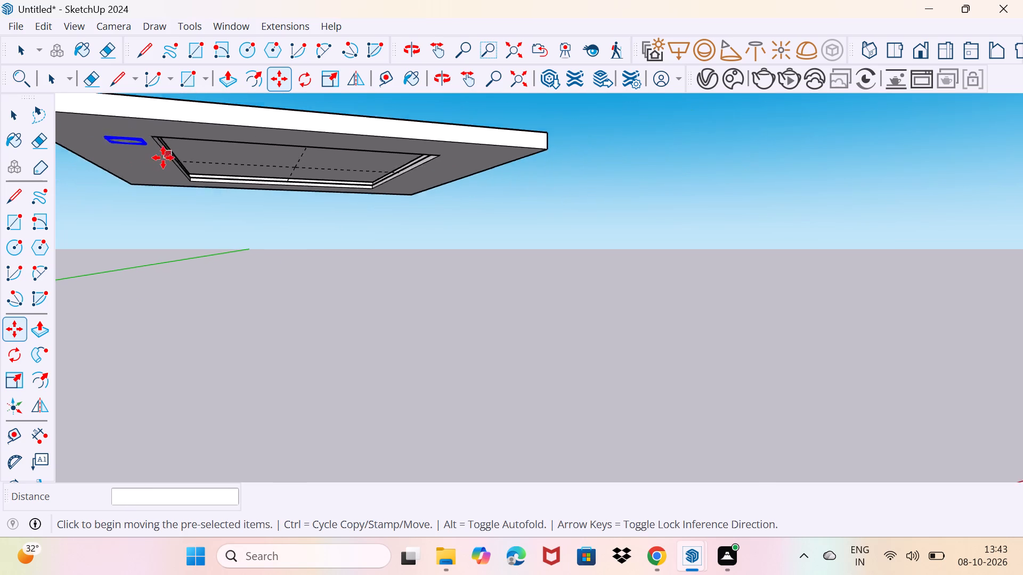
scroll(163, 158, down, 1)
middle_drag(161, 163, 226, 168)
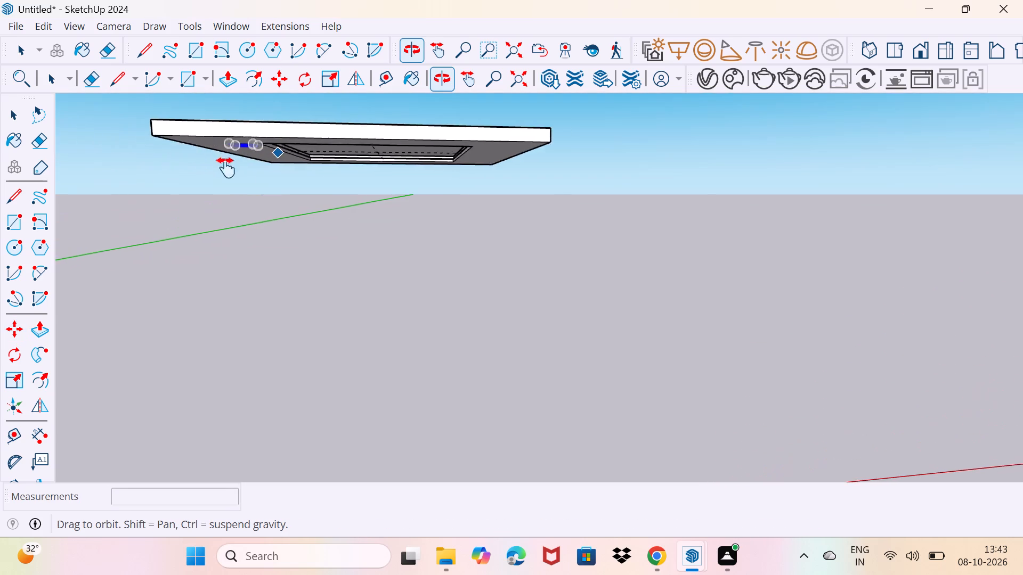
middle_drag(226, 168, 317, 151)
scroll(418, 172, up, 4)
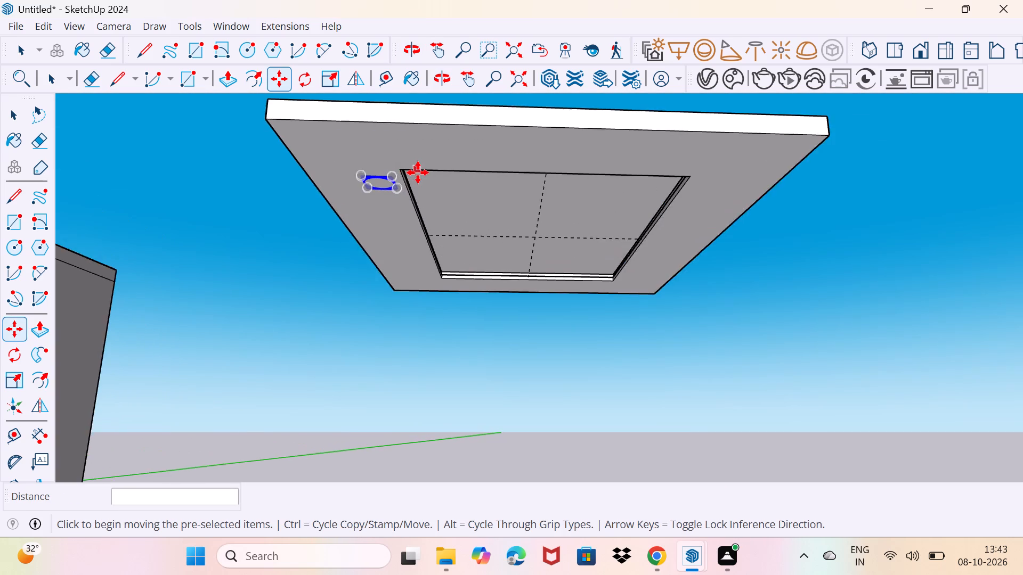
scroll(418, 172, up, 5)
click(383, 203)
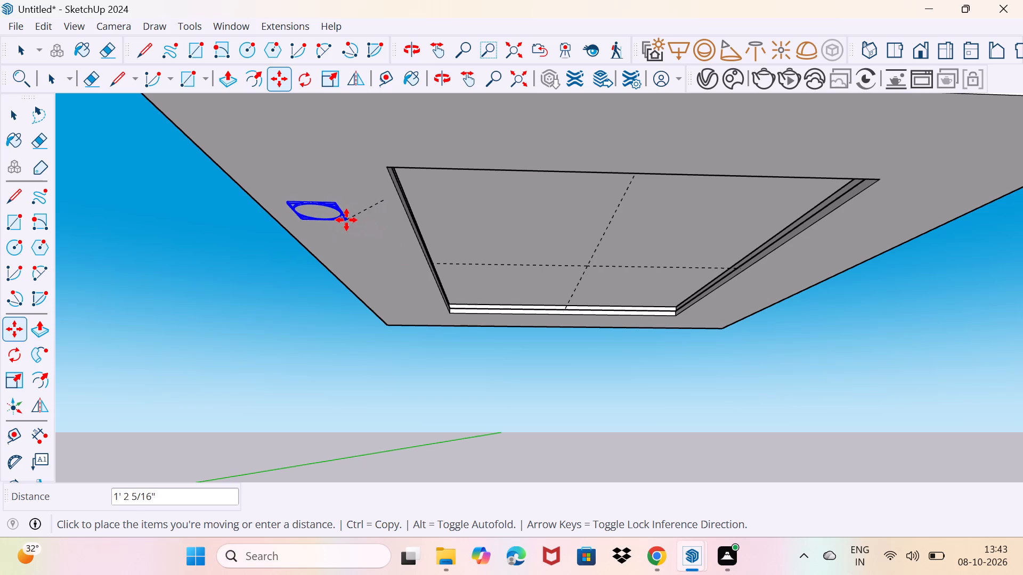
ctrl+middle_click(350, 202)
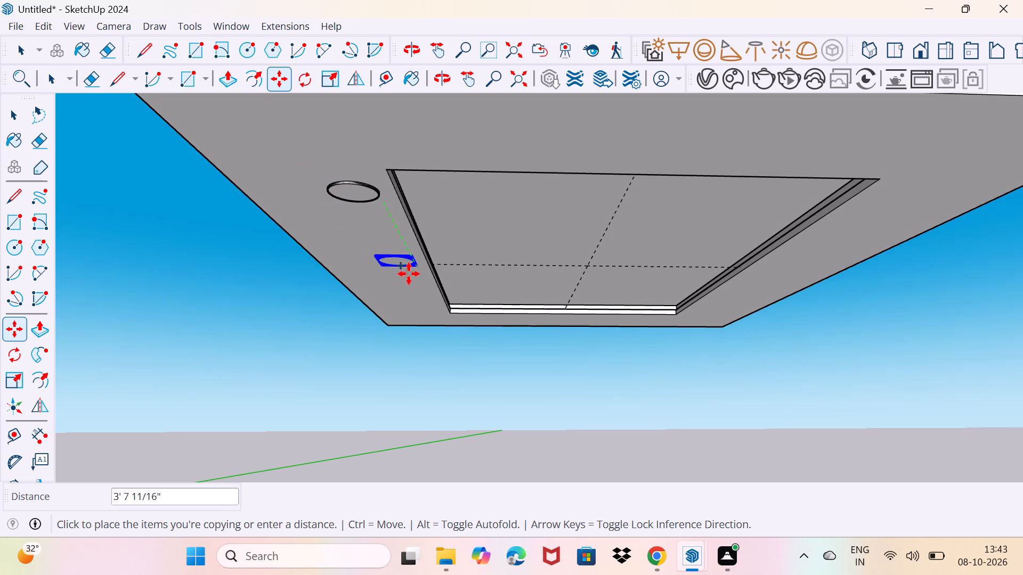
scroll(409, 277, up, 8)
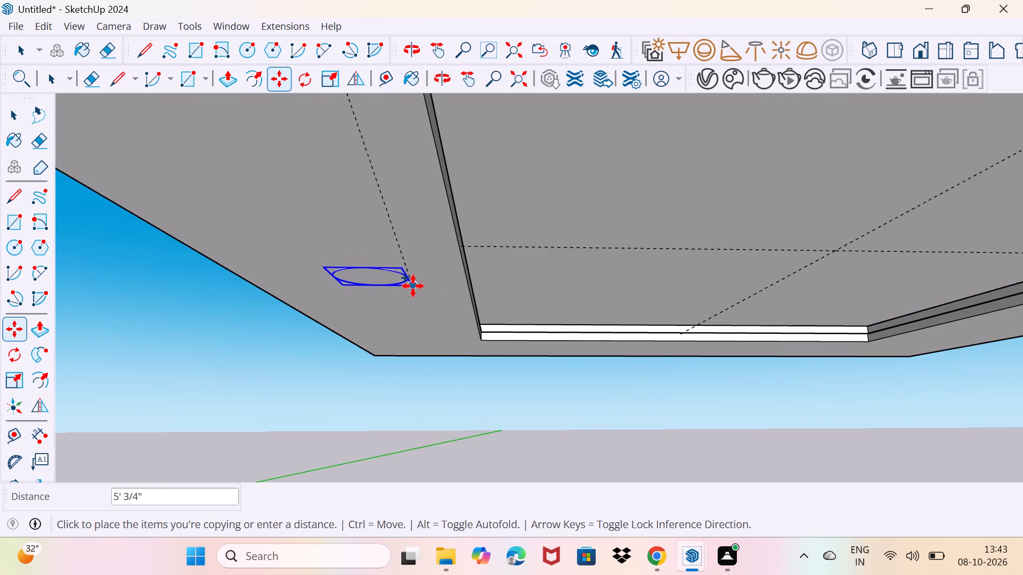
click(416, 284)
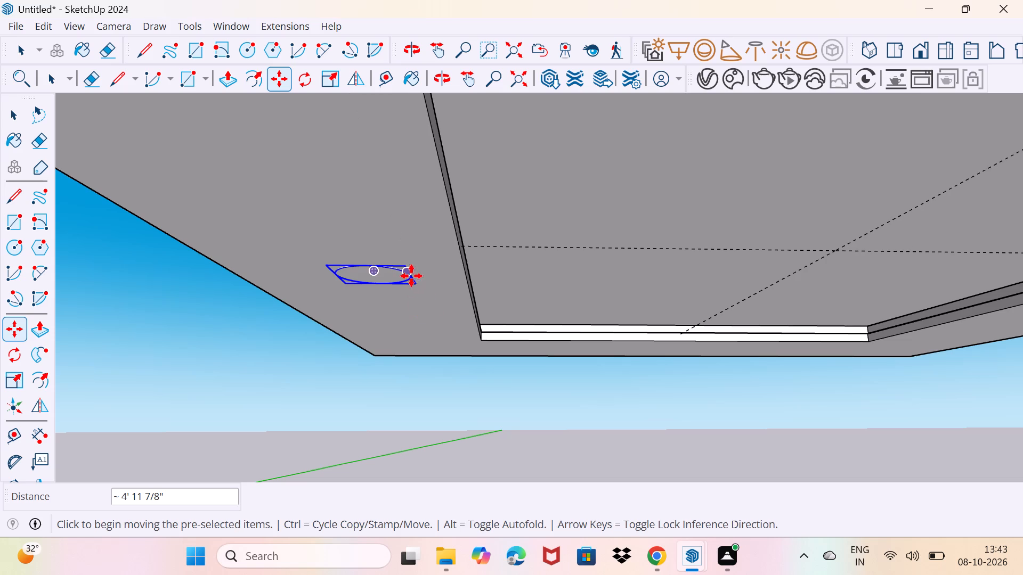
click(415, 283)
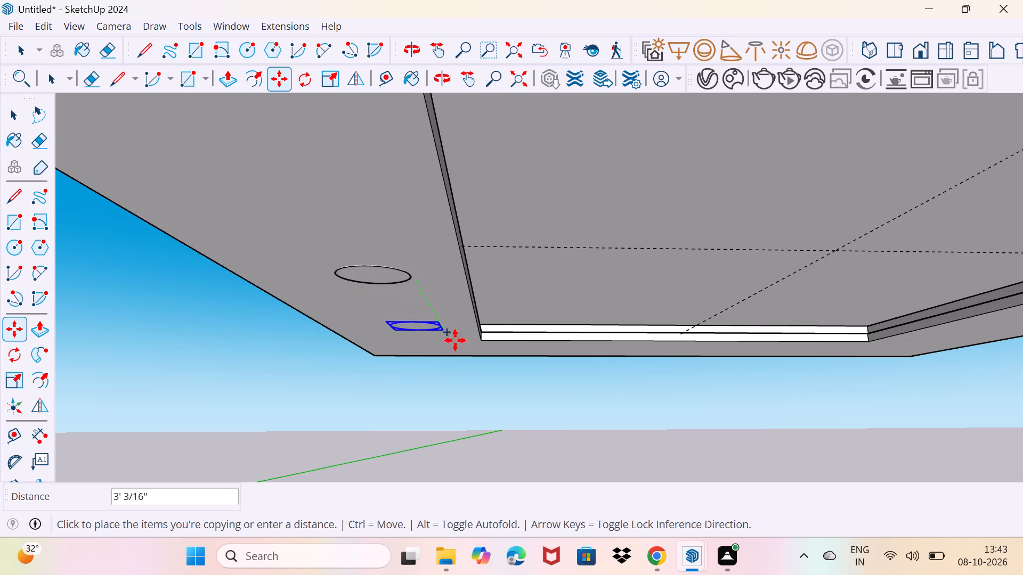
click(459, 343)
Copy the corner light twice along the adjacent border, about 4' 2" to its middle and about a further 4' 7" to the next corner.
scroll(496, 362, down, 3)
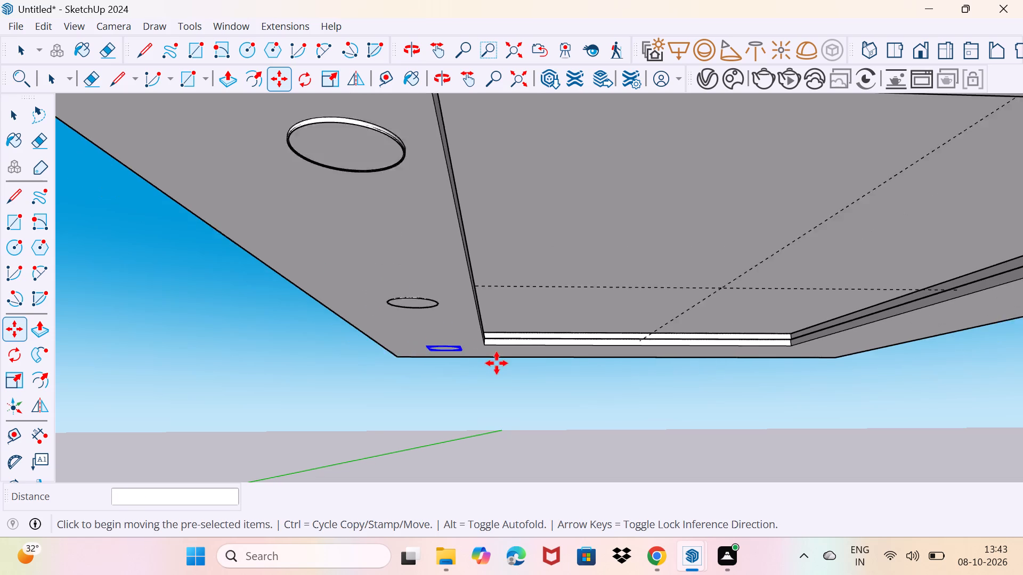
scroll(471, 356, down, 5)
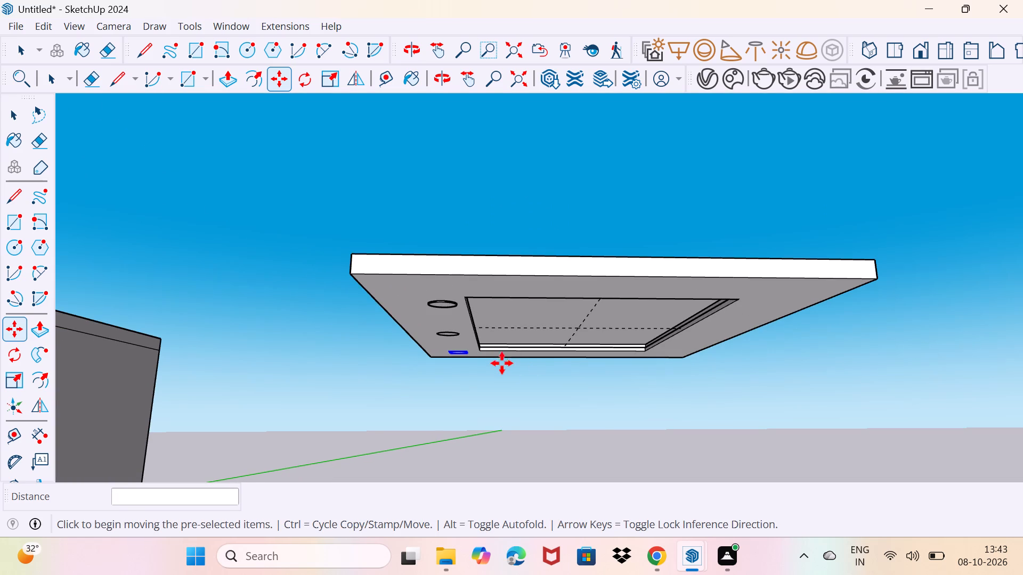
scroll(500, 362, up, 4)
middle_drag(444, 333, 348, 273)
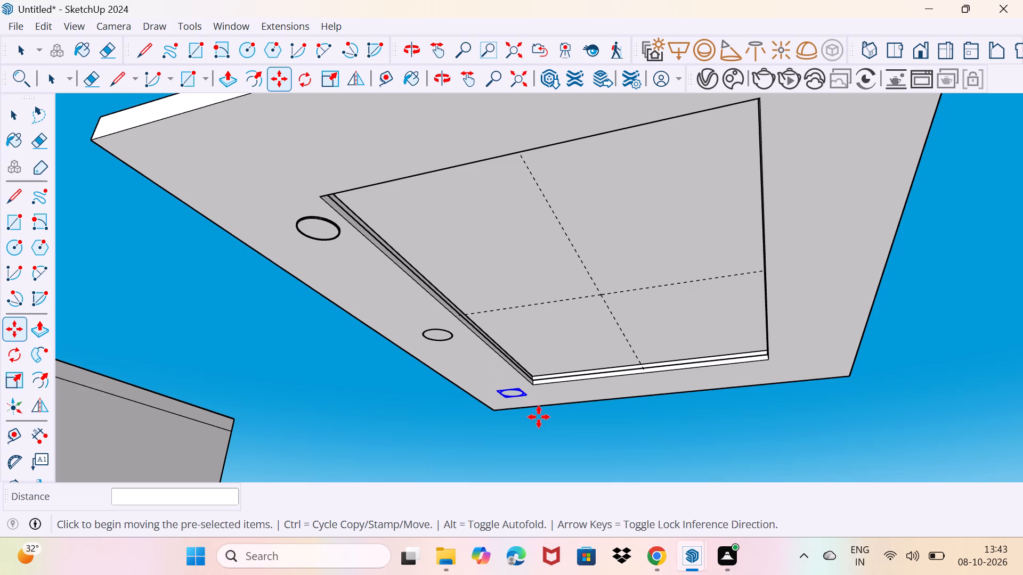
click(530, 398)
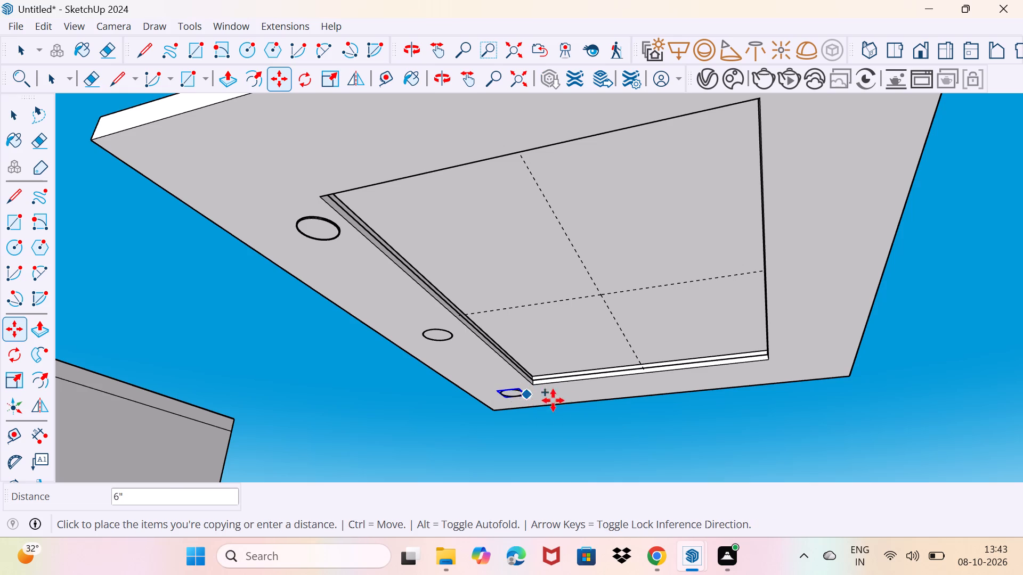
click(660, 387)
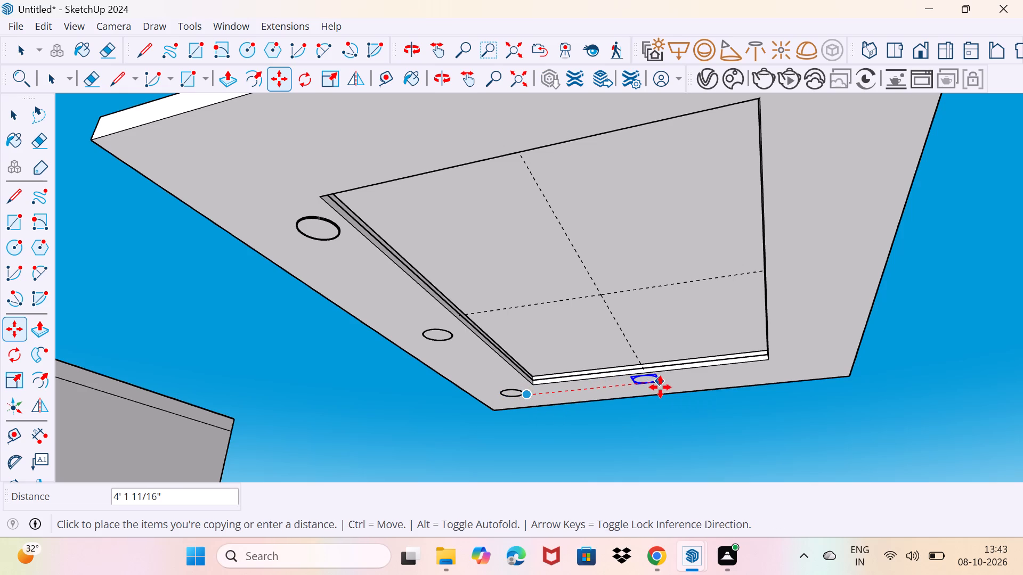
click(660, 387)
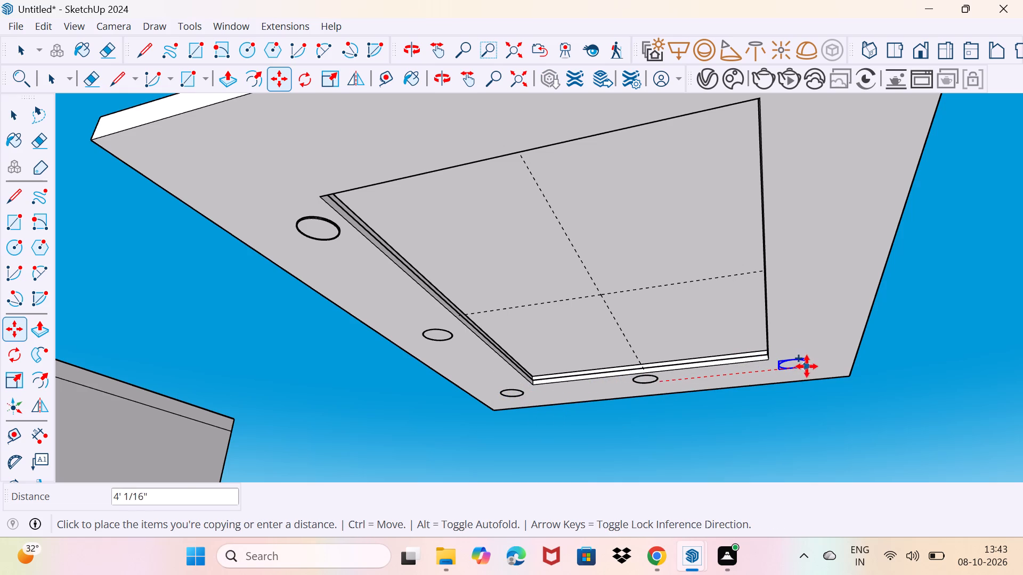
click(827, 366)
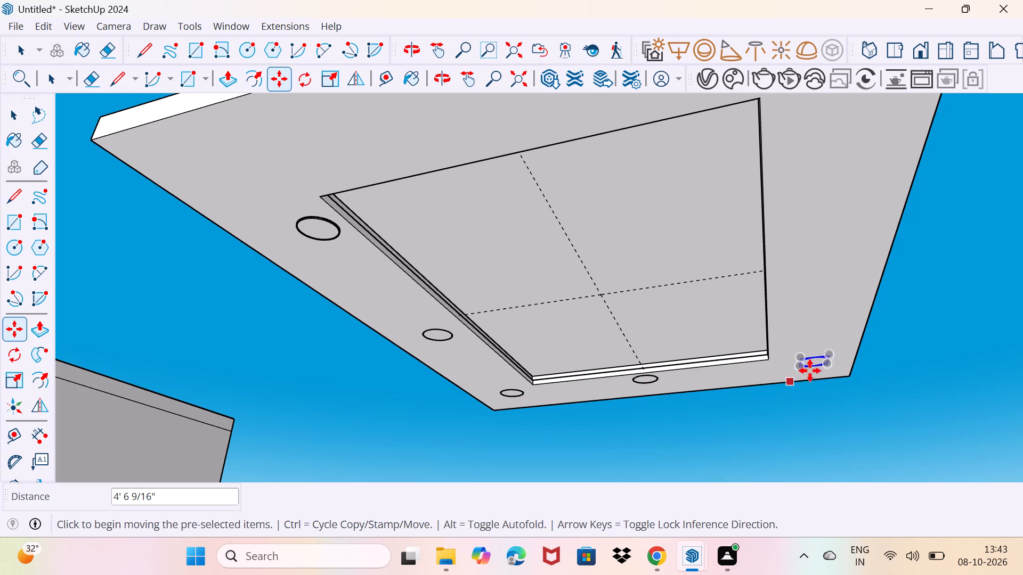
Copy the new corner light twice along the next border, with spacings of about 6' 4" and about 5' 3".
scroll(825, 356, up, 4)
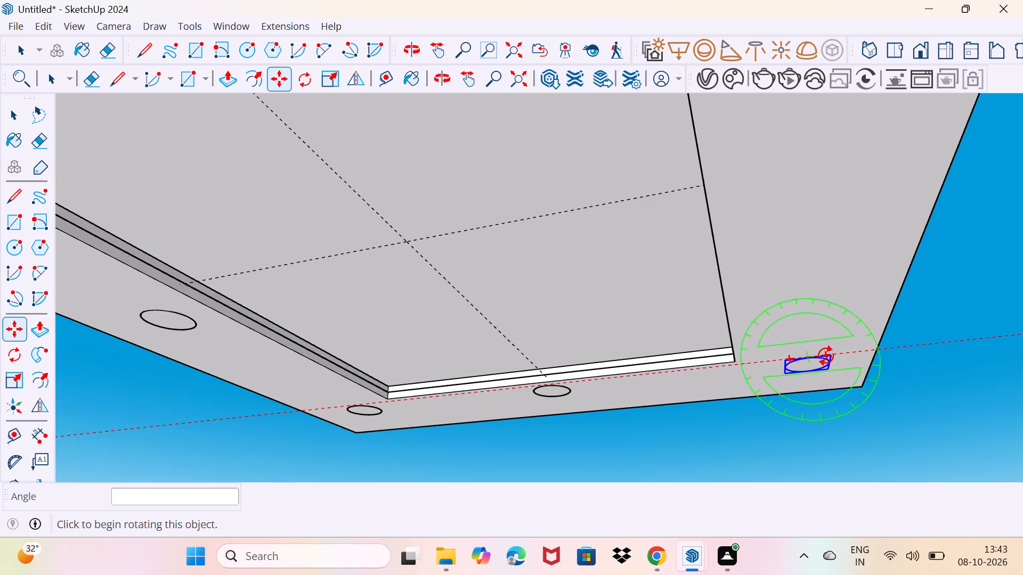
scroll(826, 356, up, 9)
click(840, 361)
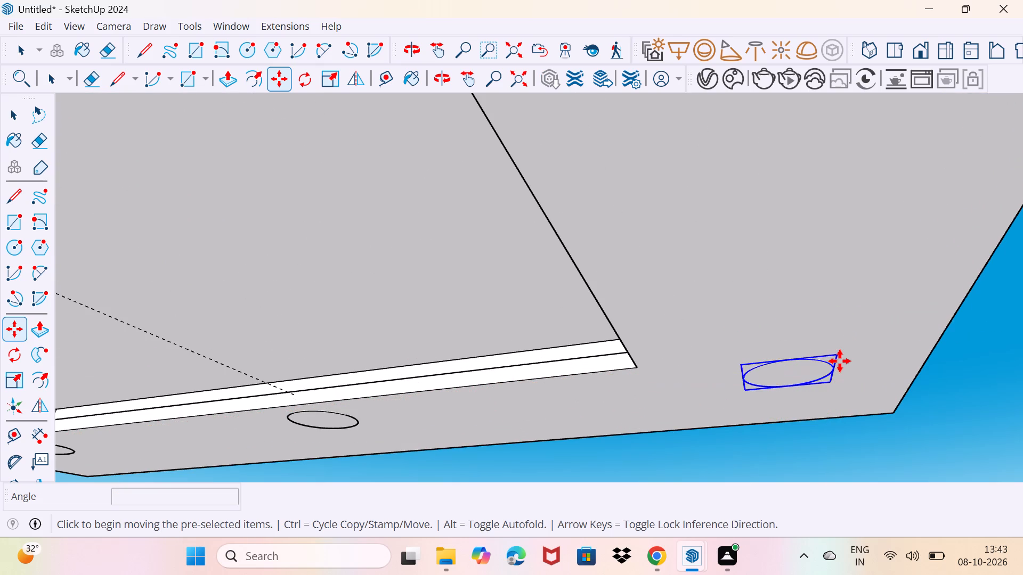
scroll(827, 213, down, 13)
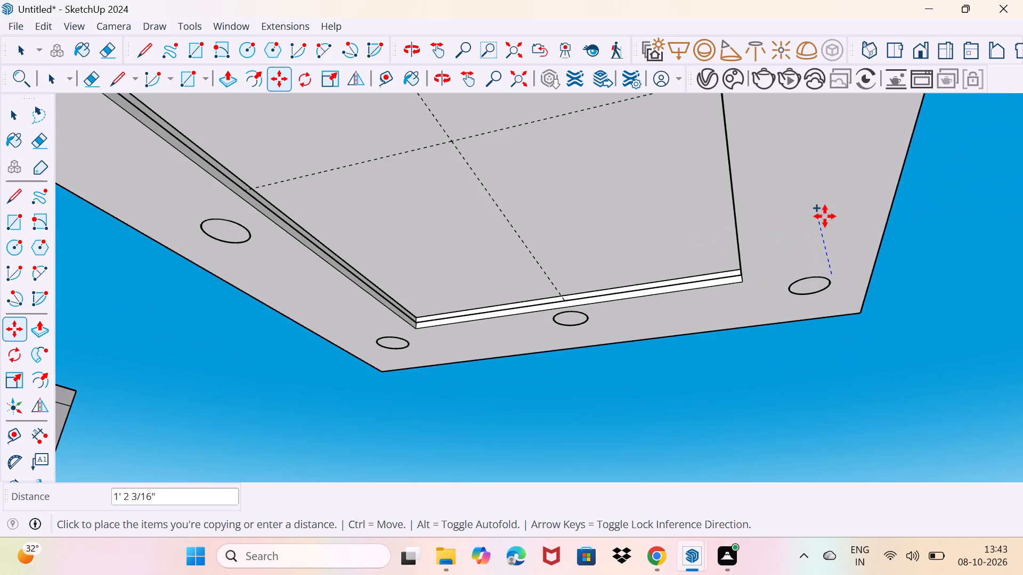
middle_drag(825, 216, 841, 305)
scroll(842, 293, down, 9)
middle_drag(867, 301, 787, 264)
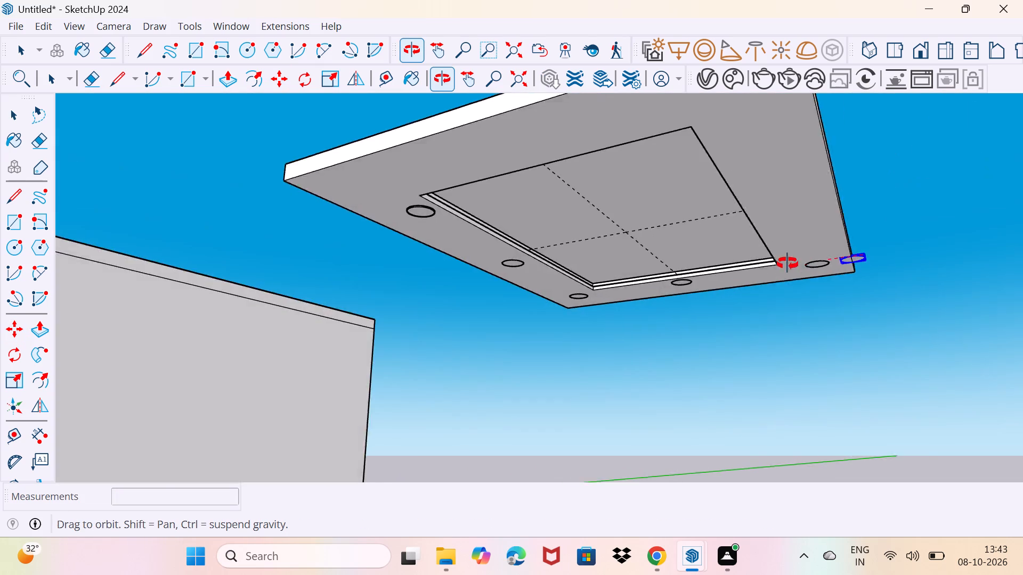
middle_drag(787, 264, 789, 307)
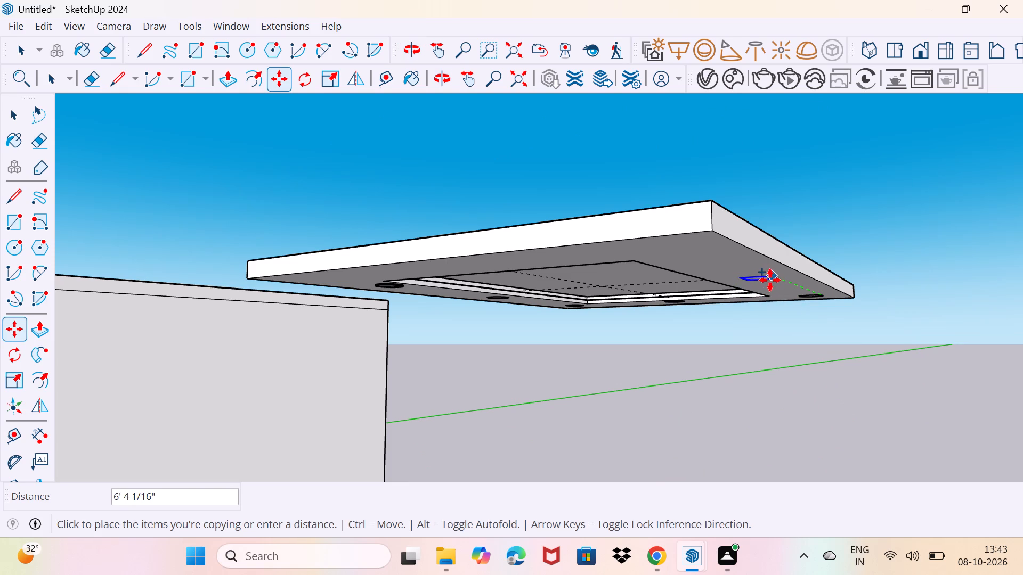
click(770, 280)
click(770, 280)
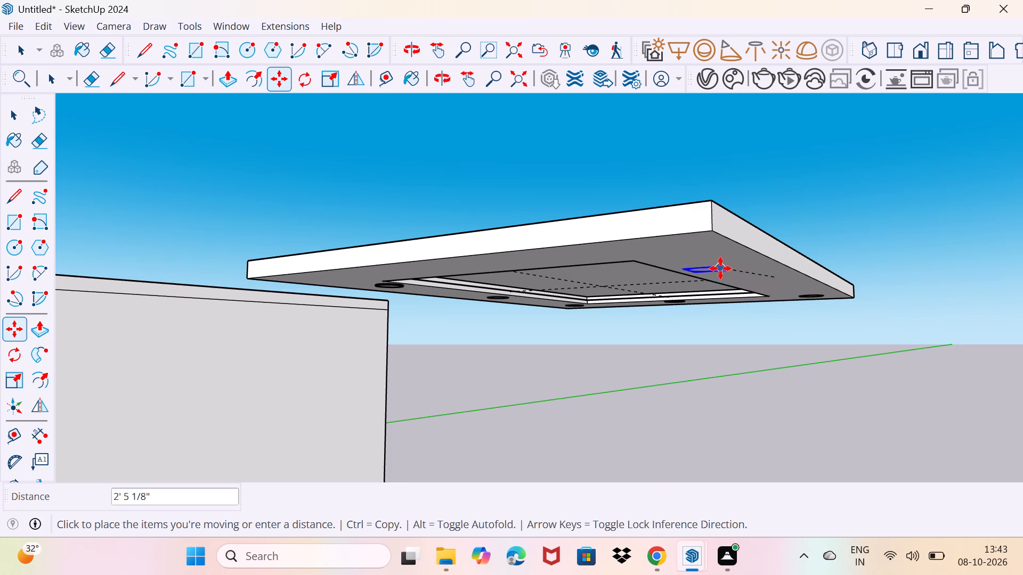
scroll(710, 249, up, 3)
middle_drag(710, 243, 627, 170)
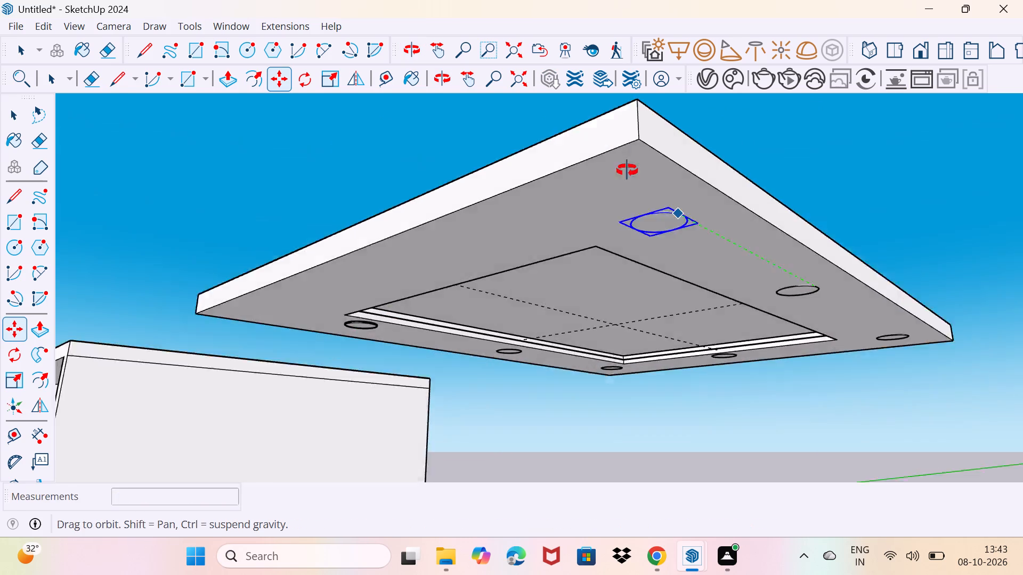
middle_drag(627, 170, 621, 167)
scroll(621, 167, up, 1)
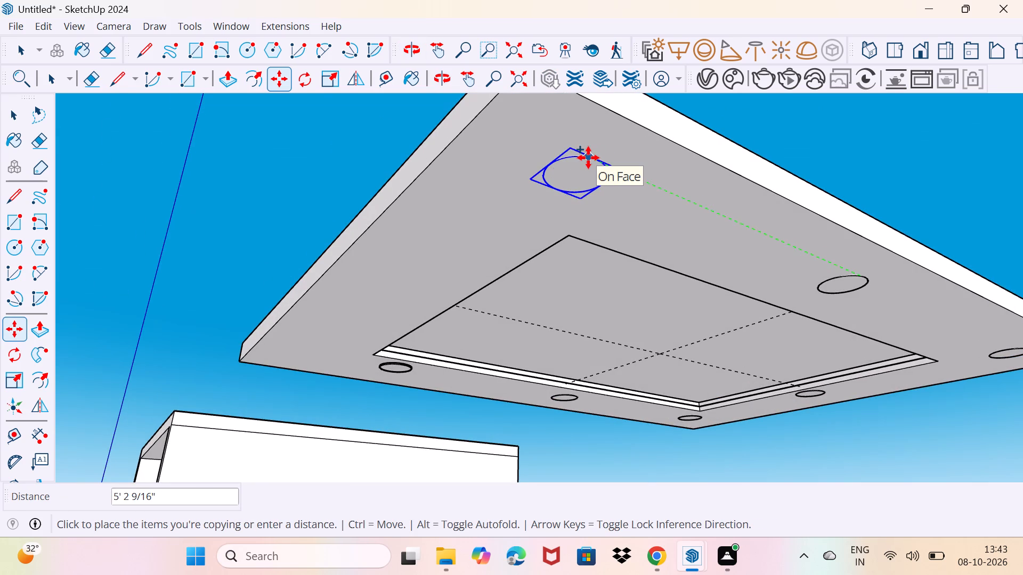
click(588, 158)
Copy the round light twice along the remaining border, about 3' and about a further 5' 4" to the last corner.
click(577, 156)
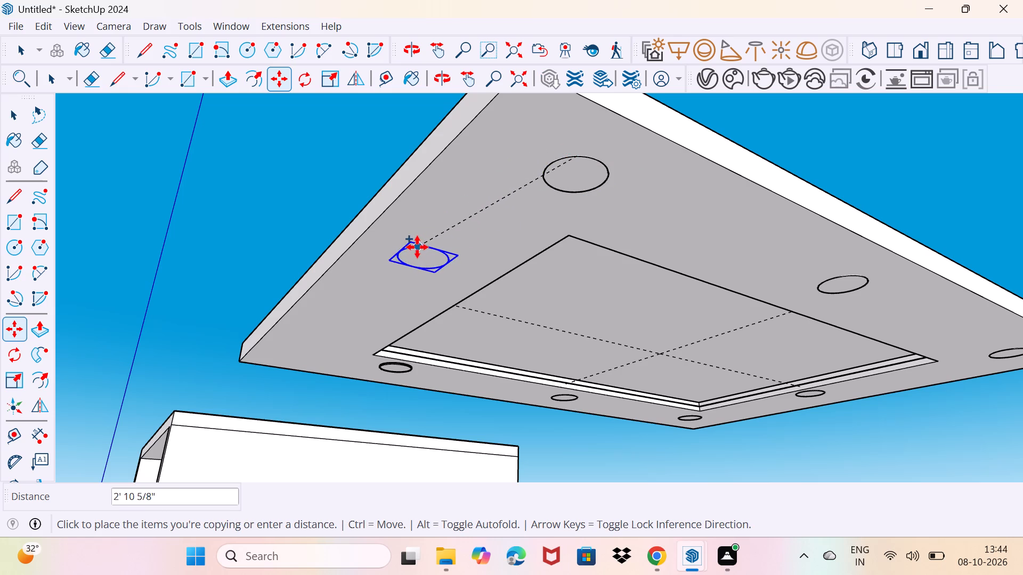
click(410, 252)
click(407, 251)
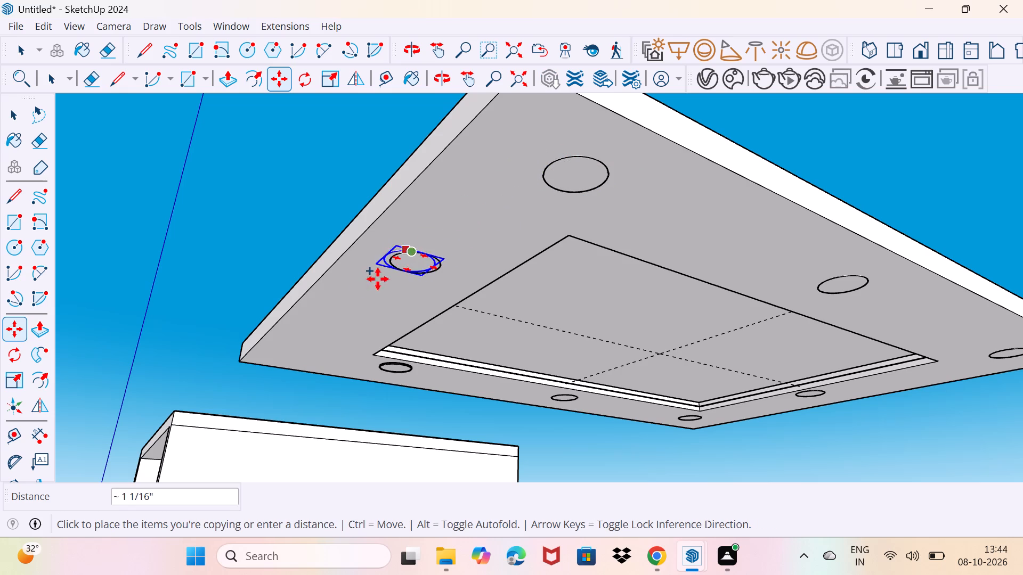
click(298, 345)
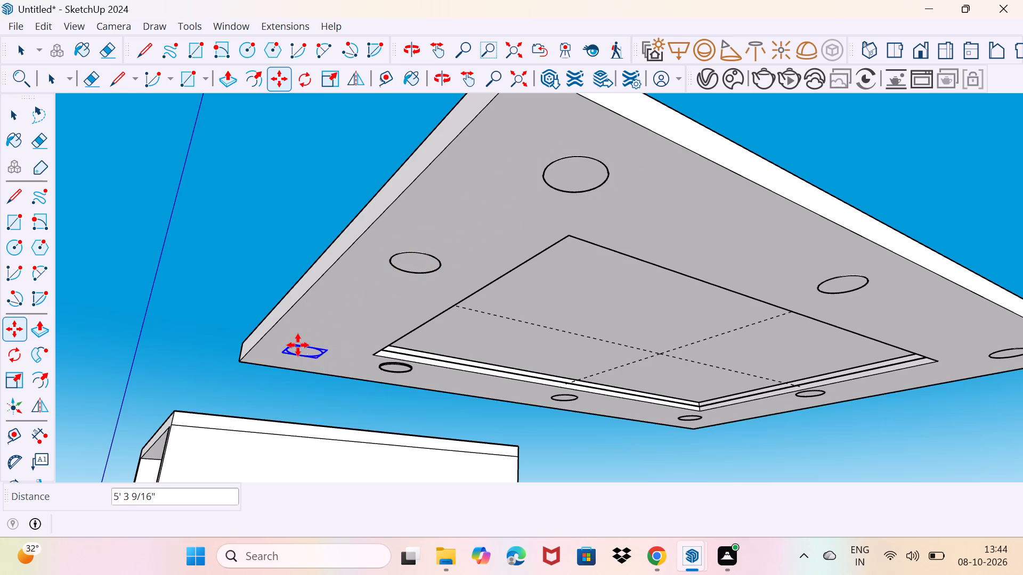
key(space)
click(295, 374)
Delete the surplus round light next to the corner light on the false ceiling's long border.
scroll(382, 349, down, 4)
middle_drag(413, 346, 492, 336)
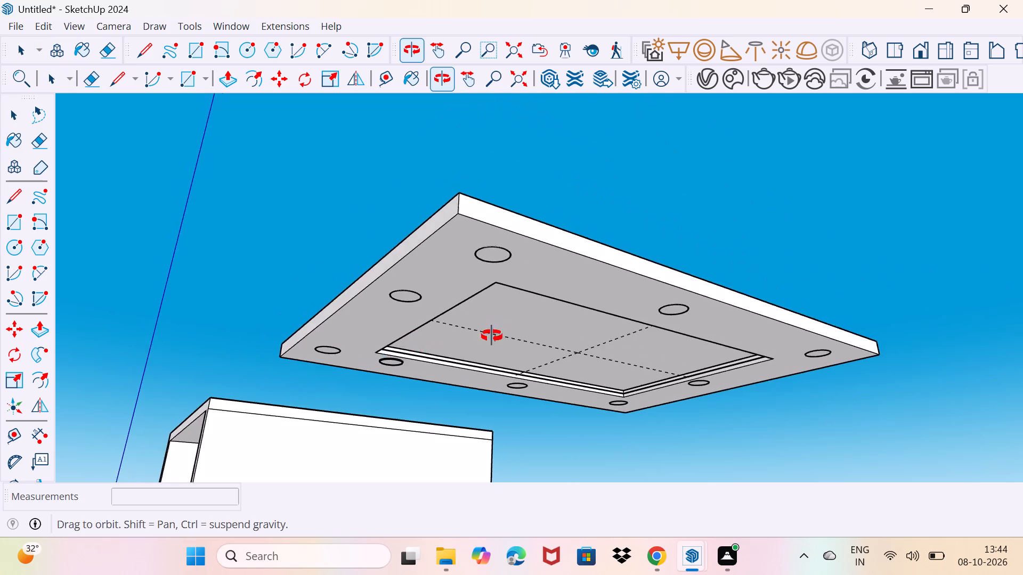
middle_drag(492, 336, 683, 273)
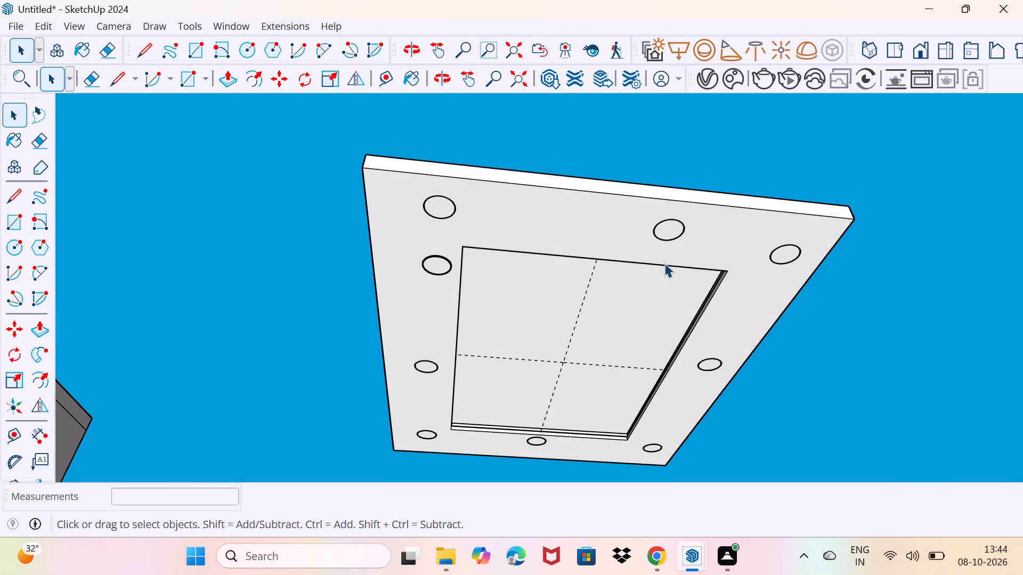
click(429, 264)
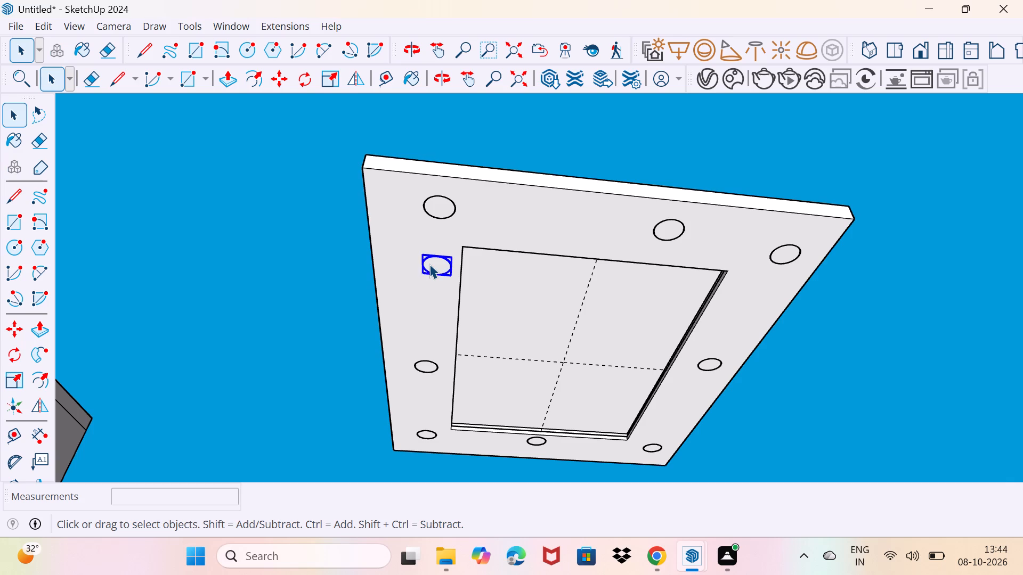
key(Delete)
Move the middle round light on the short border about 1' 4" so it sits midway between the corner lights.
middle_drag(456, 273, 358, 278)
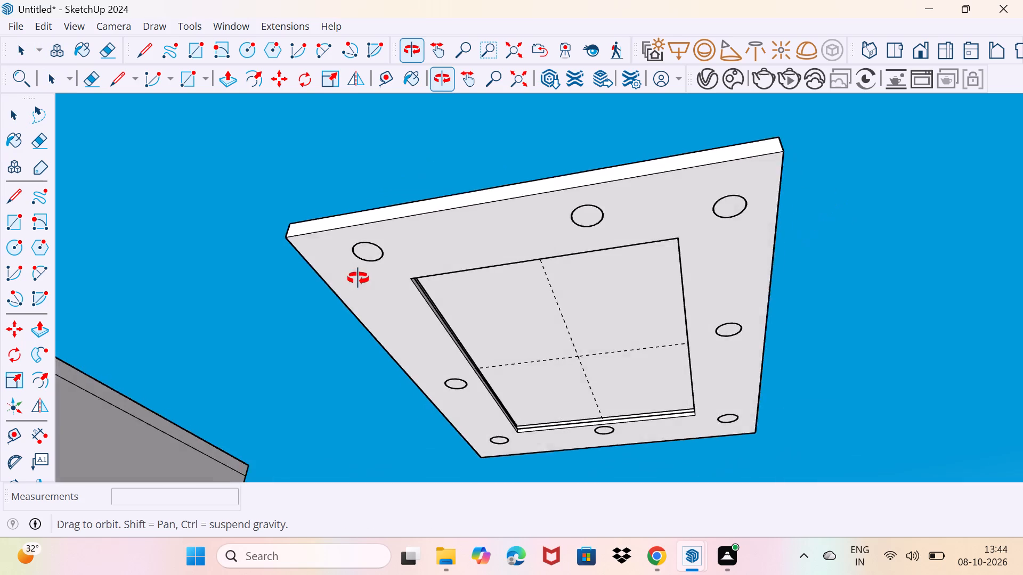
middle_drag(358, 278, 393, 196)
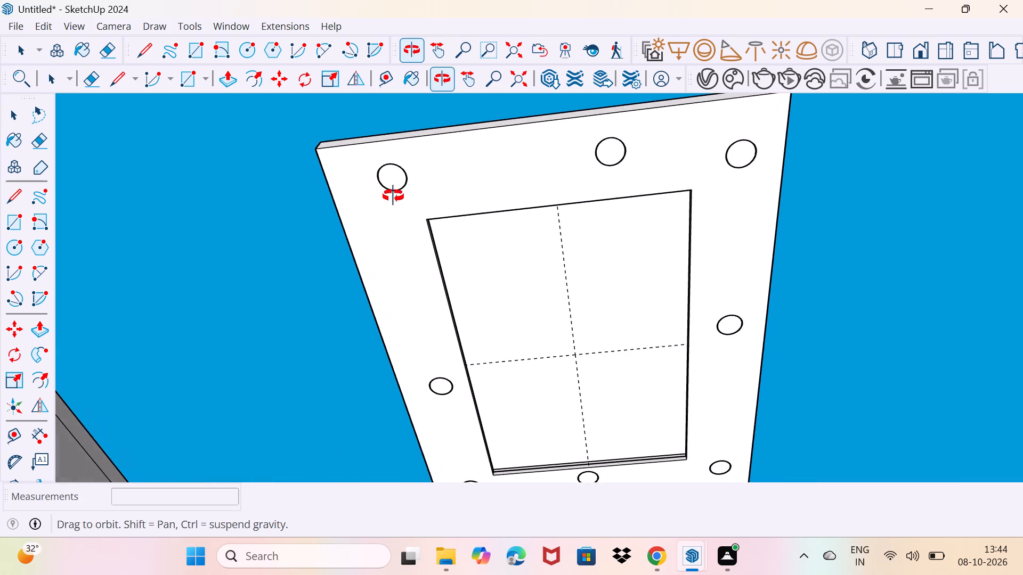
middle_drag(393, 196, 404, 215)
click(606, 165)
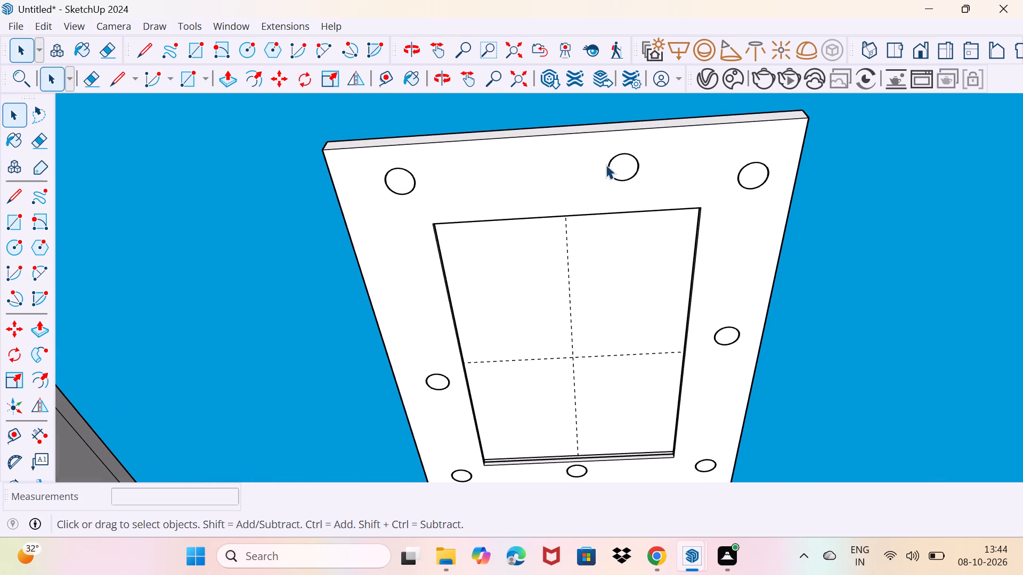
click(610, 164)
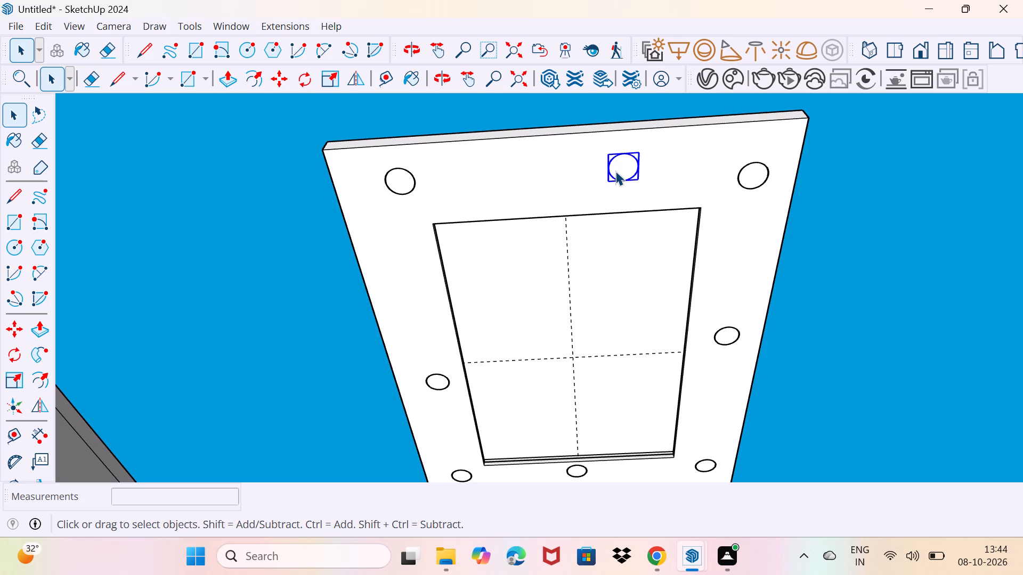
key(Left)
key(m)
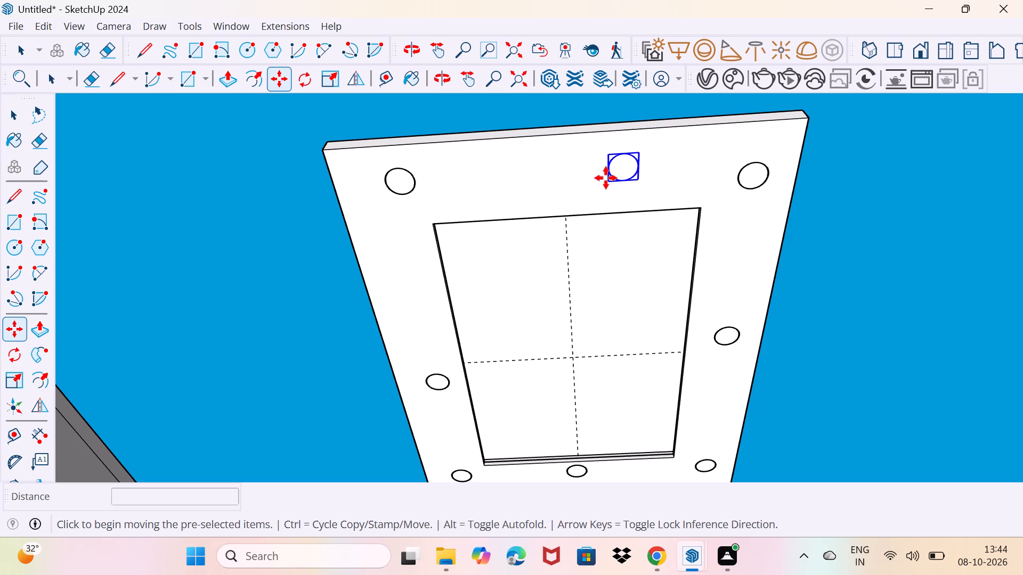
drag(611, 183, 558, 185)
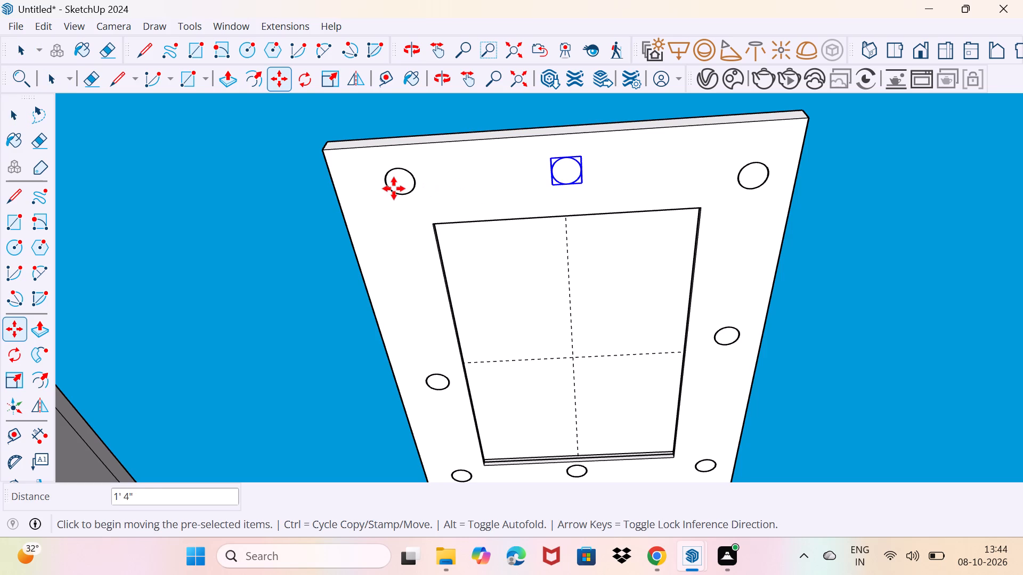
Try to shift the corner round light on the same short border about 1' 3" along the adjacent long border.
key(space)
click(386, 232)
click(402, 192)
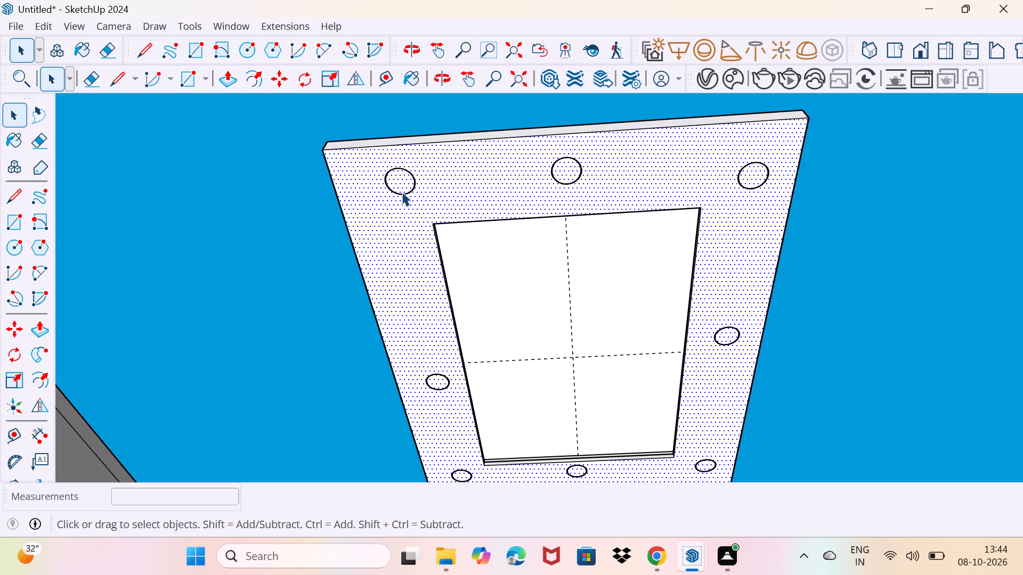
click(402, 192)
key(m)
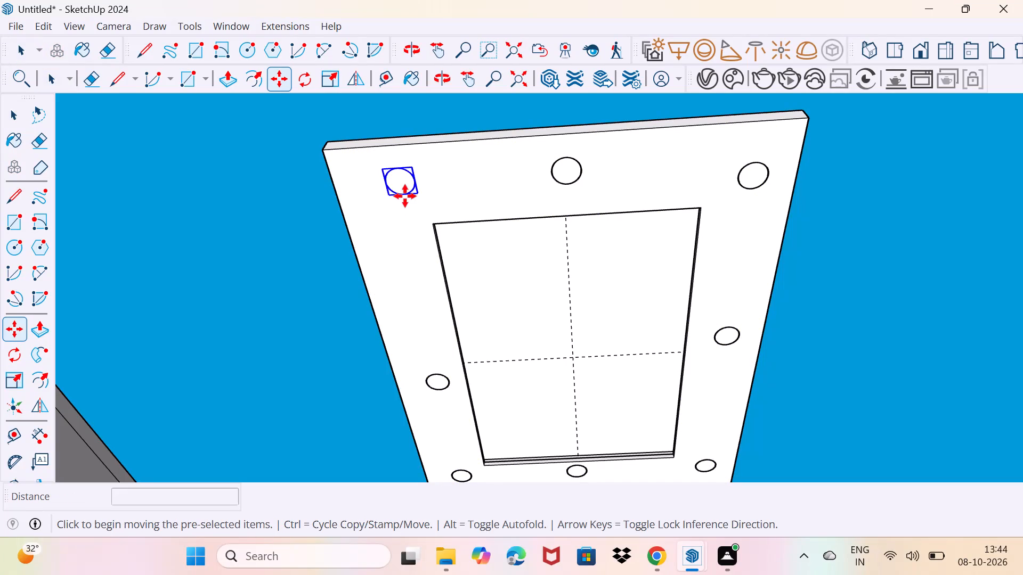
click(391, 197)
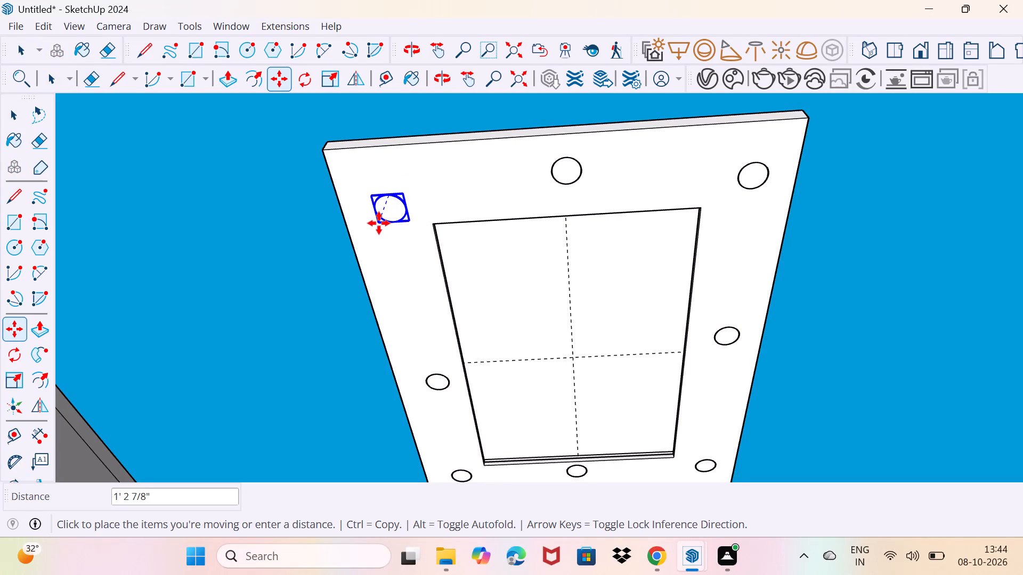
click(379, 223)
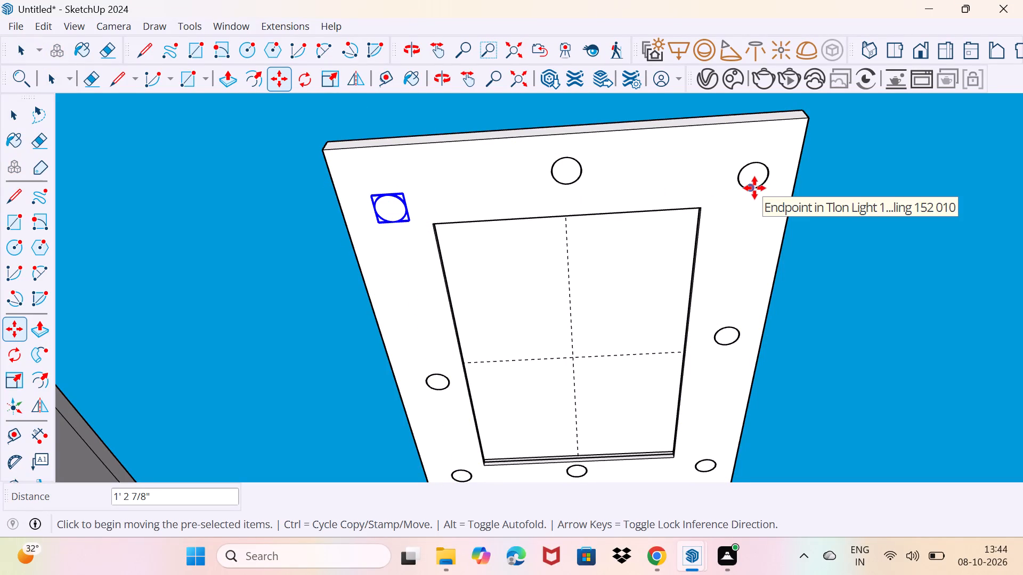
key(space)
Move the floating corner light about 1' 3" back onto the underside face at the false ceiling's corner.
drag(832, 307, 848, 292)
middle_drag(831, 267, 739, 347)
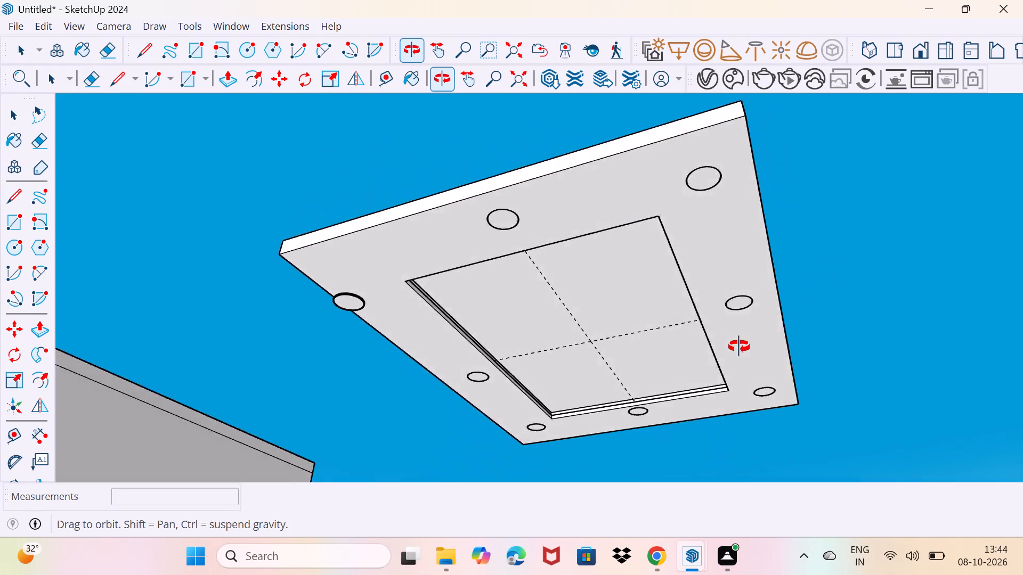
middle_drag(739, 347, 338, 401)
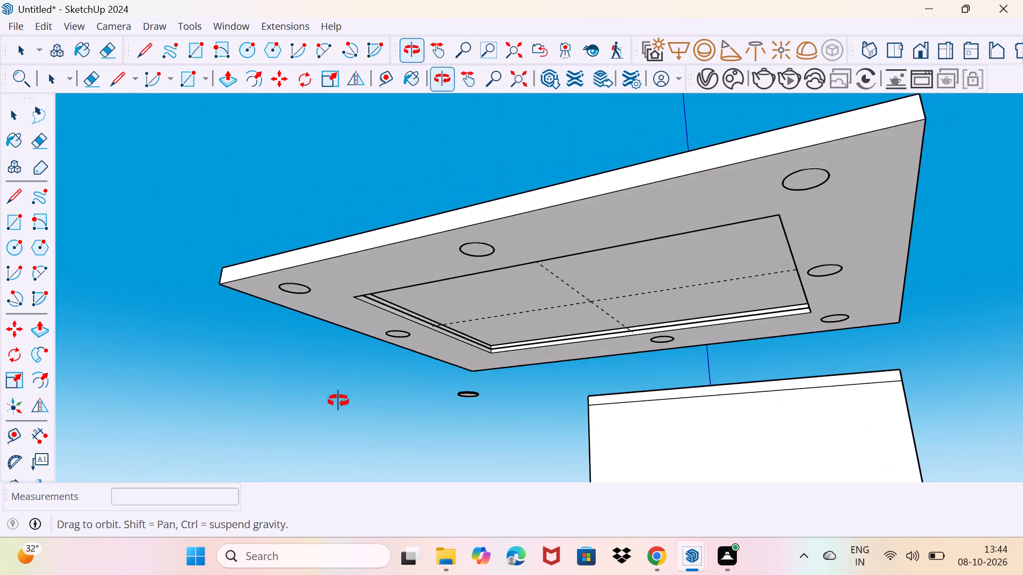
middle_drag(338, 401, 341, 402)
click(471, 390)
scroll(471, 390, up, 3)
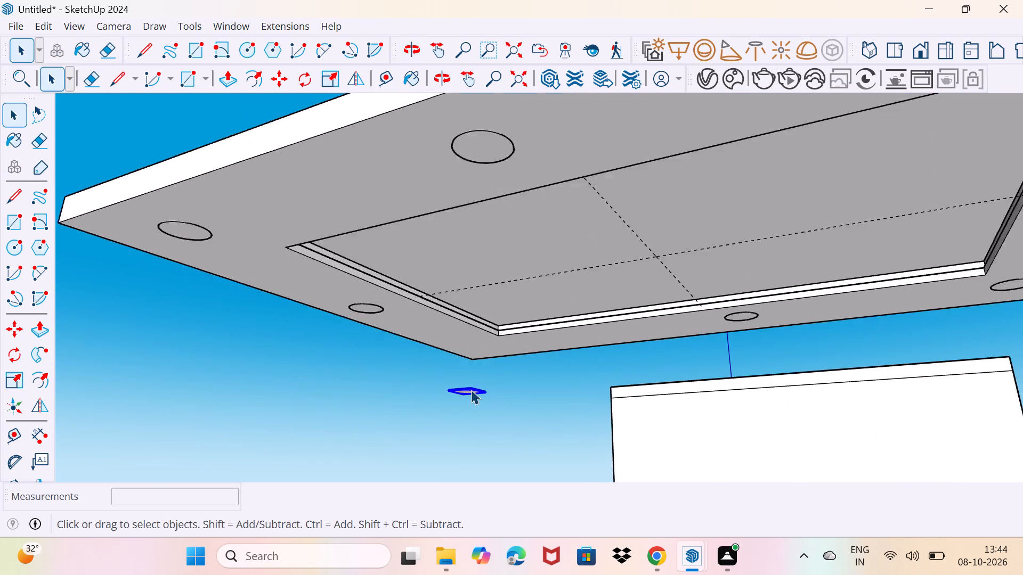
scroll(471, 390, up, 6)
key(m)
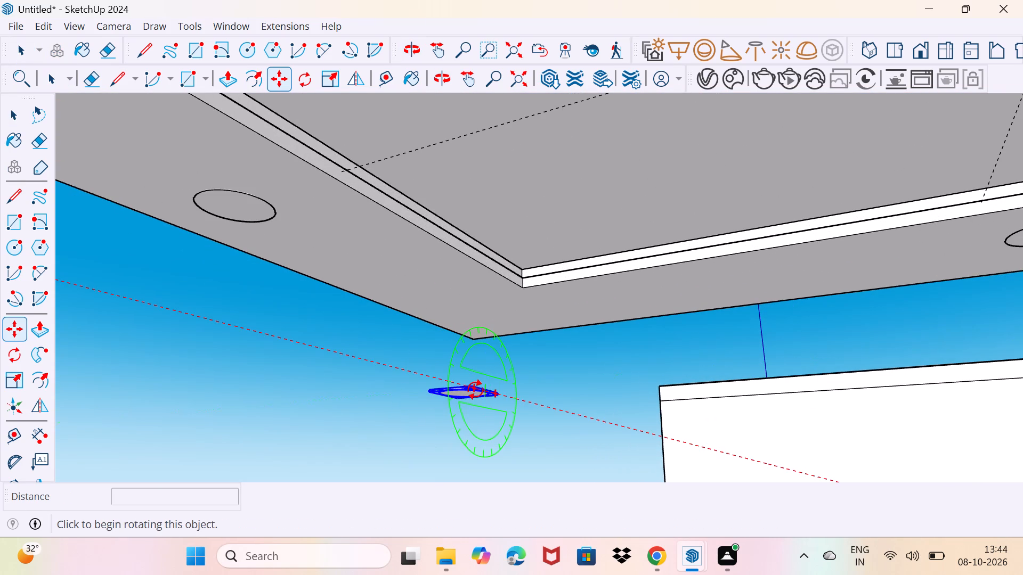
scroll(469, 382, up, 5)
scroll(464, 400, down, 3)
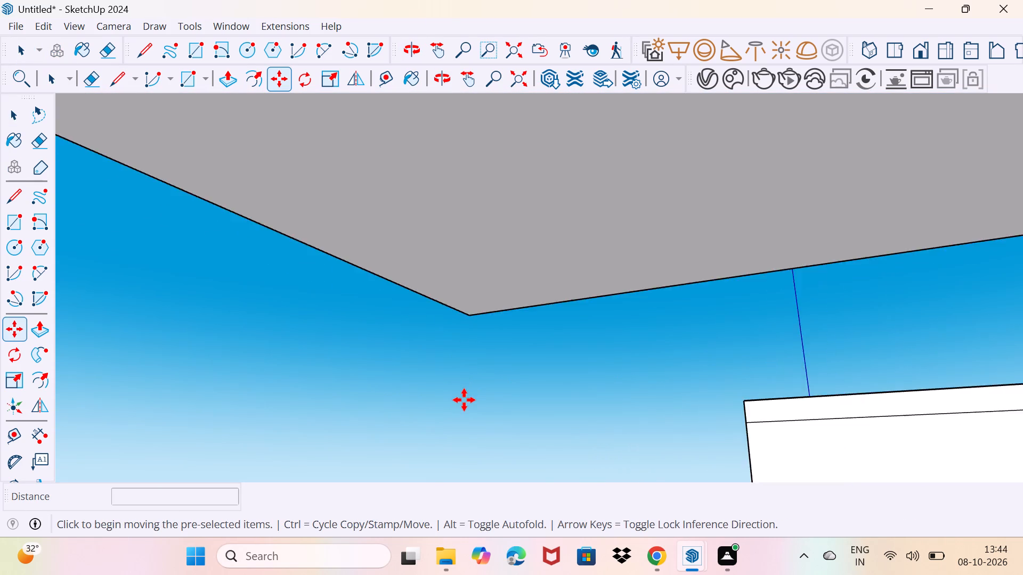
scroll(464, 400, down, 2)
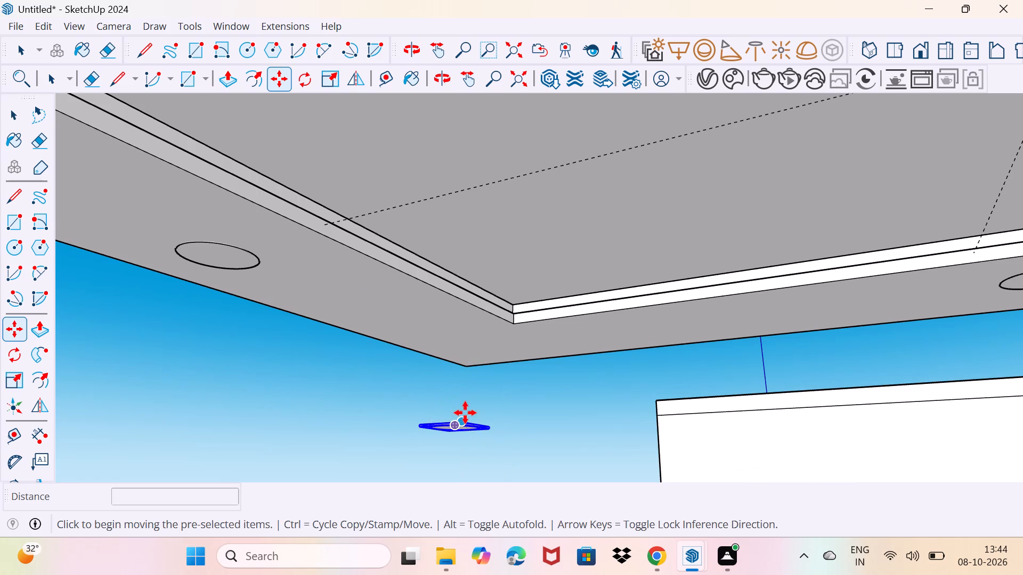
drag(465, 413, 468, 408)
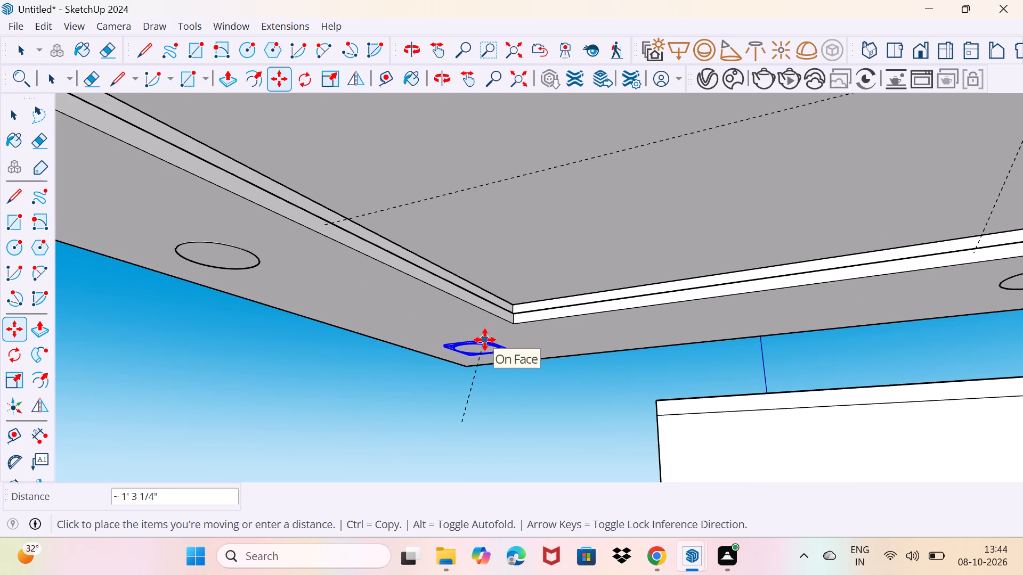
click(485, 340)
key(space)
drag(483, 412, 489, 409)
Group the whole false-ceiling panel together with all its lights.
scroll(491, 405, down, 4)
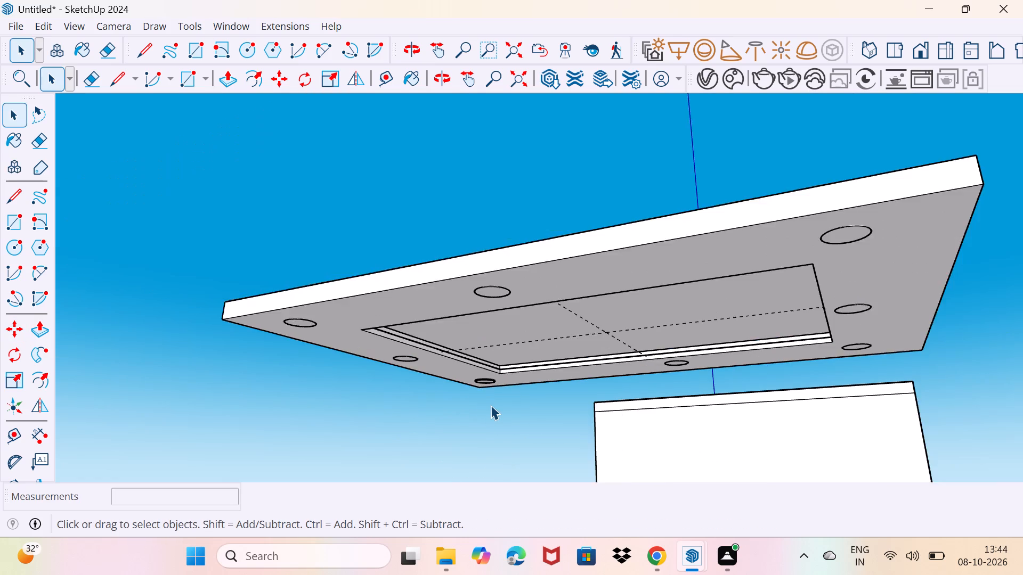
scroll(491, 405, down, 2)
middle_drag(491, 405, 822, 369)
scroll(784, 354, down, 3)
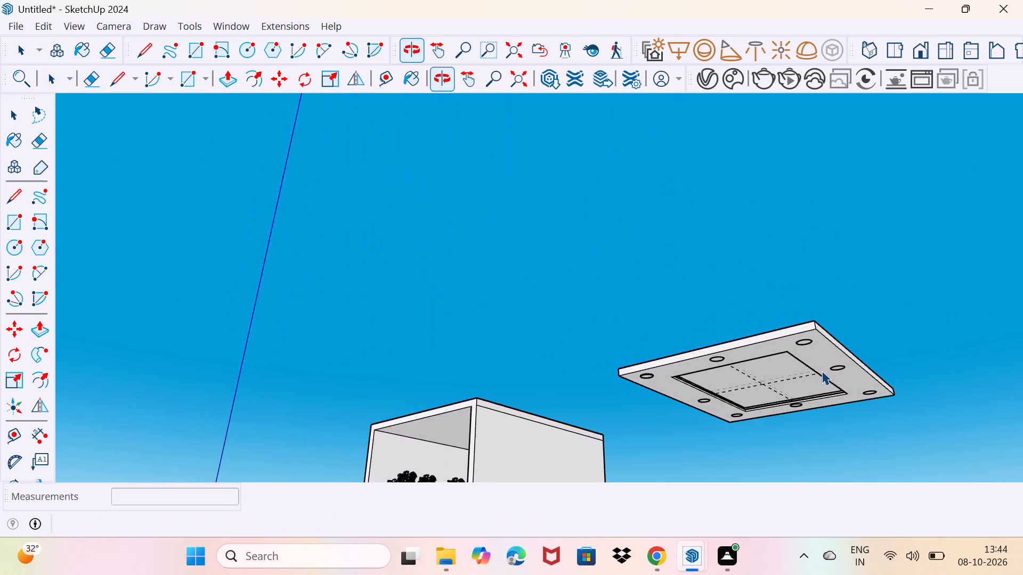
scroll(822, 372, down, 8)
middle_drag(773, 385, 933, 446)
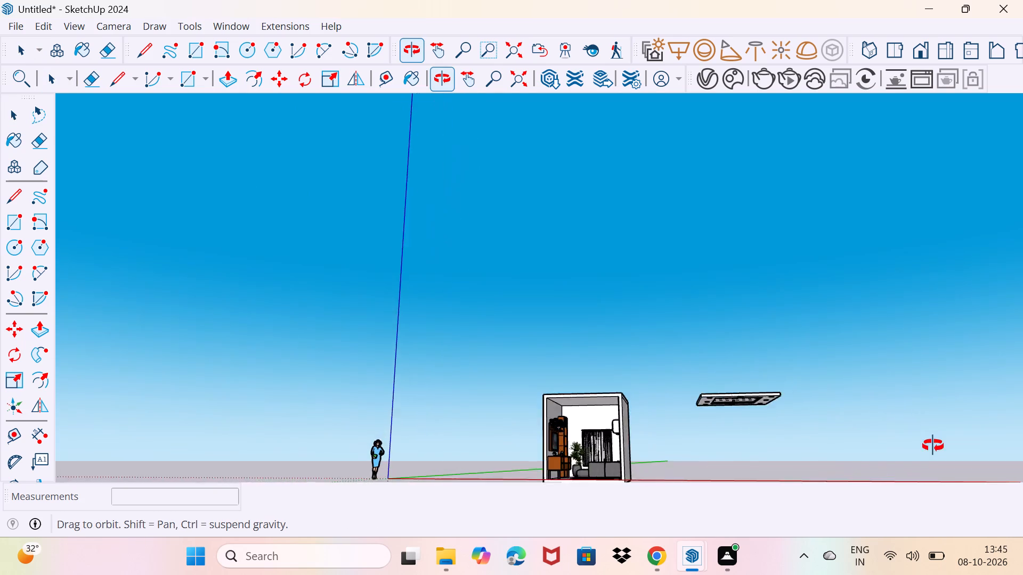
middle_drag(933, 446, 935, 447)
drag(646, 360, 736, 430)
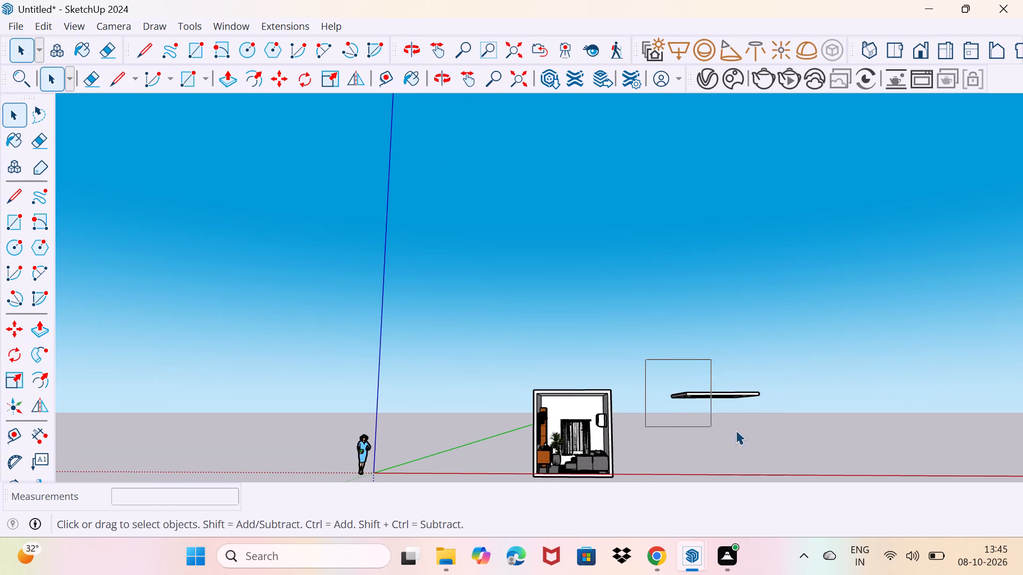
drag(736, 430, 793, 434)
right_click(732, 390)
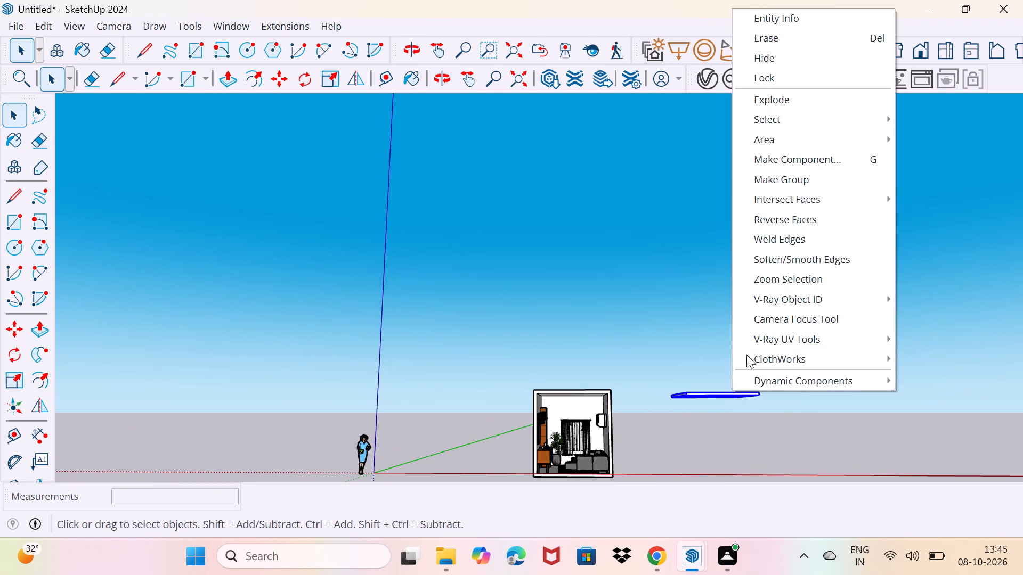
click(770, 183)
Move the false-ceiling group by its outer corner about 23' 2" into the room's front opening, against the side wall beneath the roof slab.
scroll(720, 390, up, 3)
drag(722, 412, 737, 400)
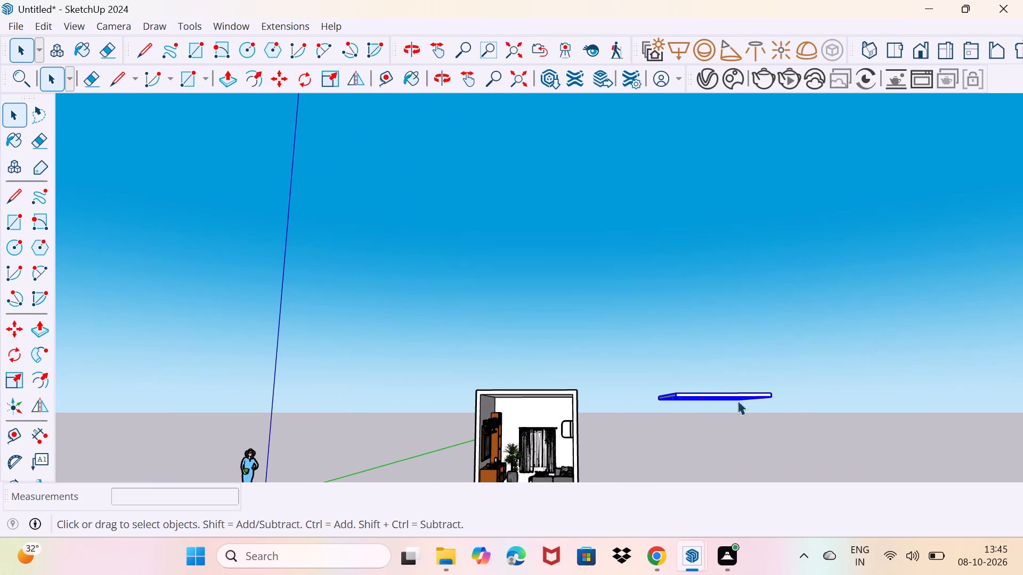
drag(737, 400, 740, 398)
middle_drag(733, 397, 697, 430)
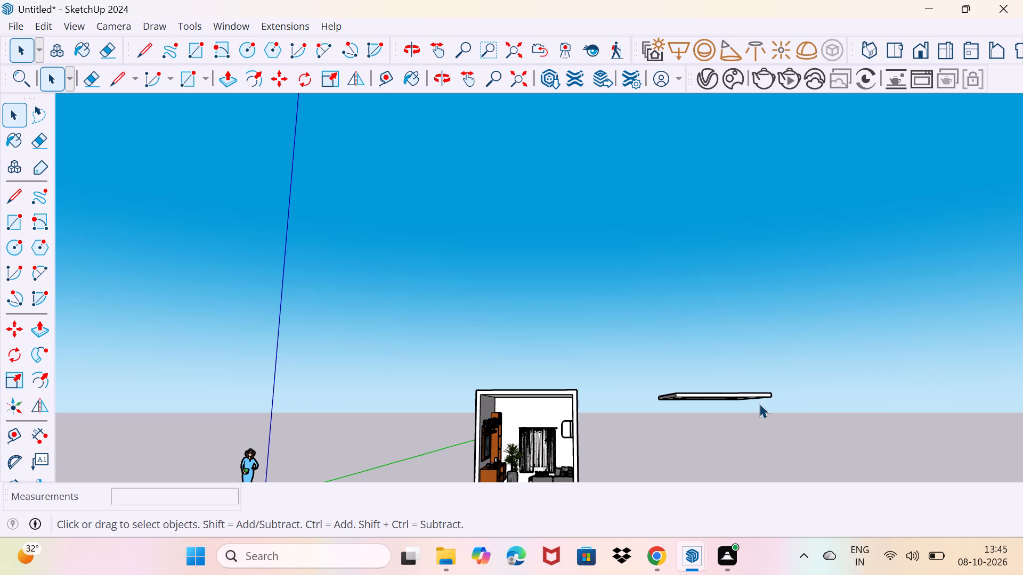
click(710, 390)
click(718, 401)
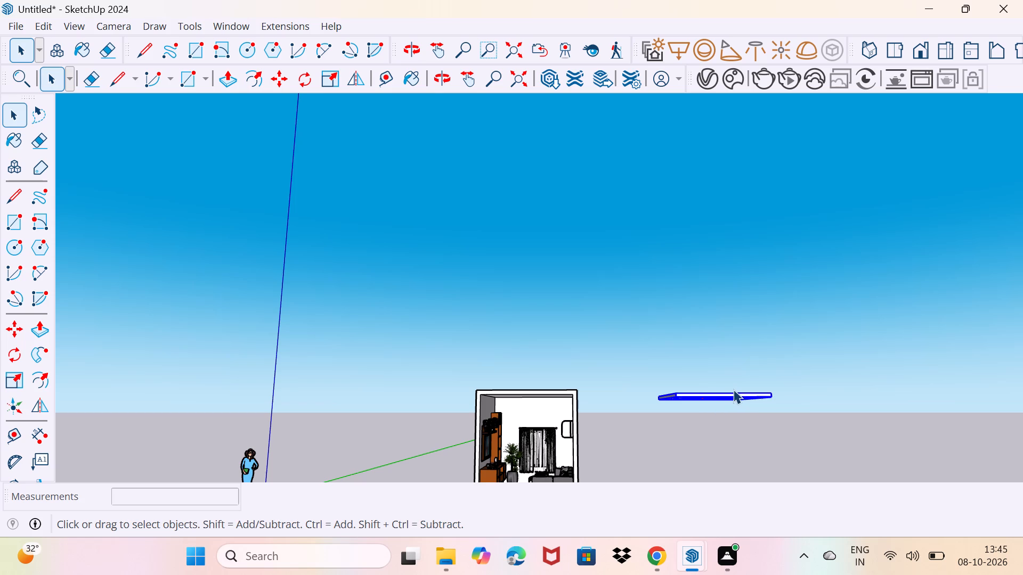
scroll(754, 398, up, 4)
middle_drag(746, 396, 693, 367)
key(m)
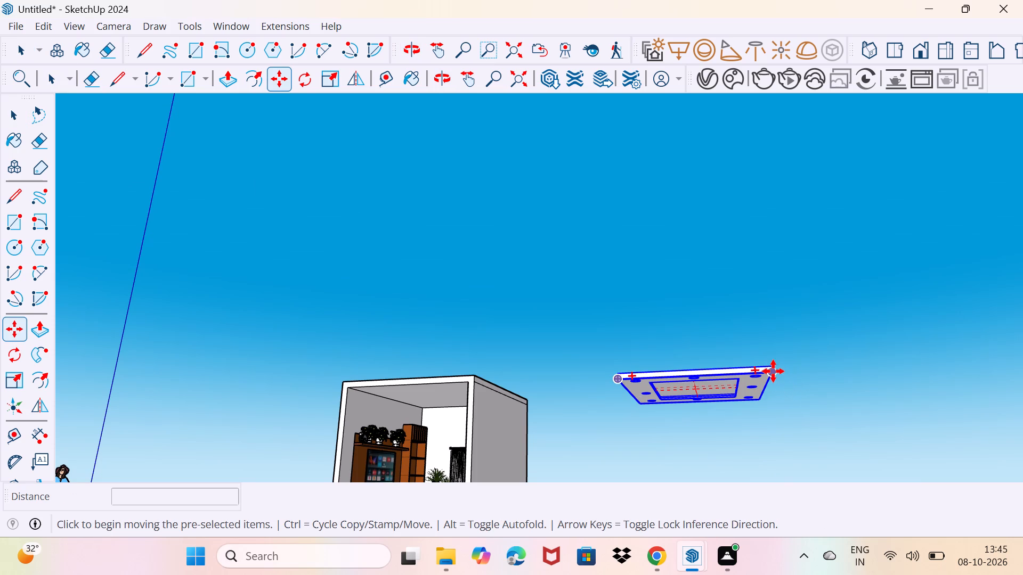
click(773, 371)
scroll(402, 414, up, 2)
middle_drag(407, 415, 485, 441)
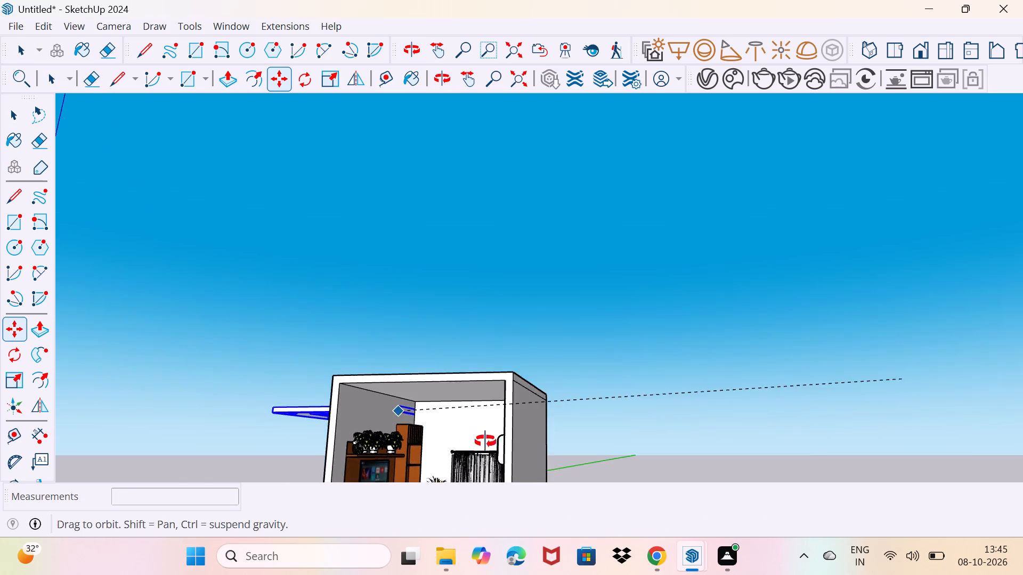
middle_drag(485, 441, 542, 453)
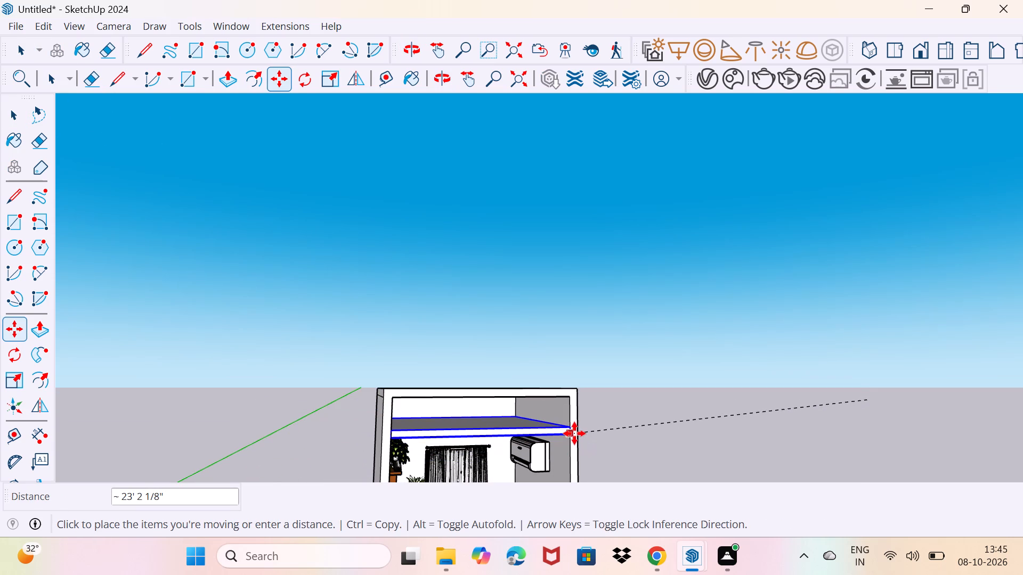
click(574, 433)
key(space)
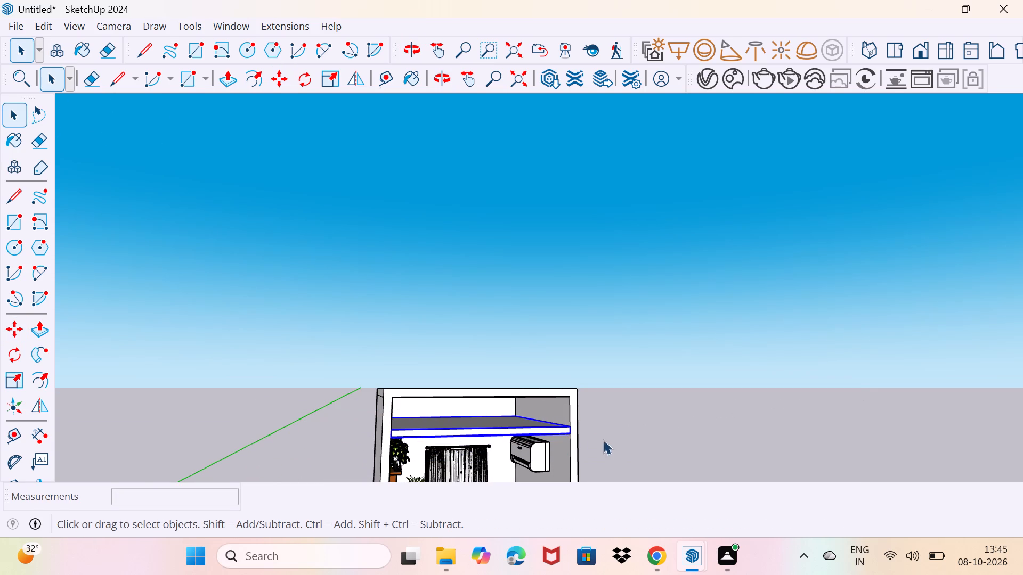
drag(638, 445, 647, 439)
Move the false-ceiling group 6" up along the side wall by its outer top corner, towards the roof slab.
middle_drag(638, 447, 552, 408)
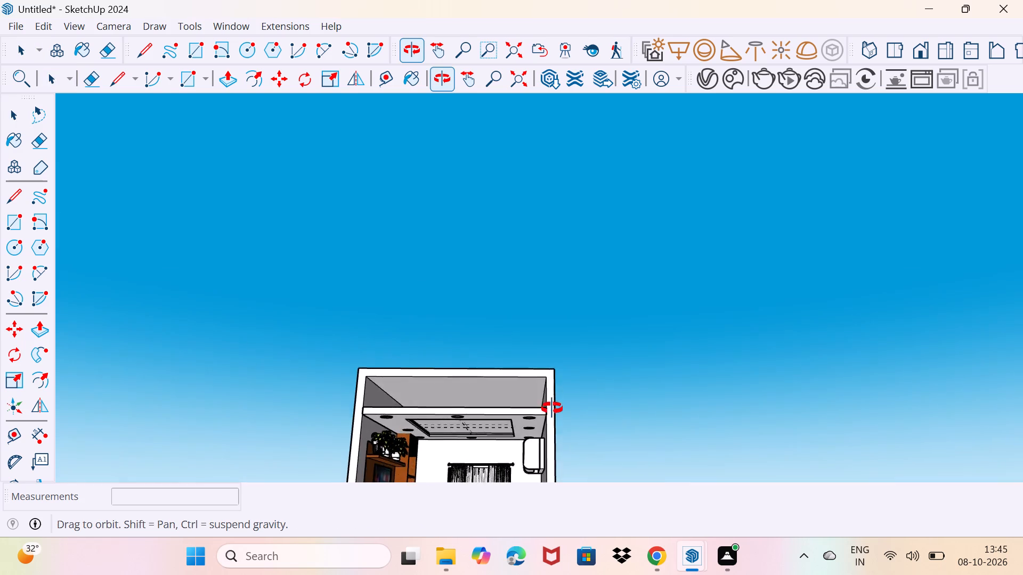
middle_drag(552, 408, 572, 442)
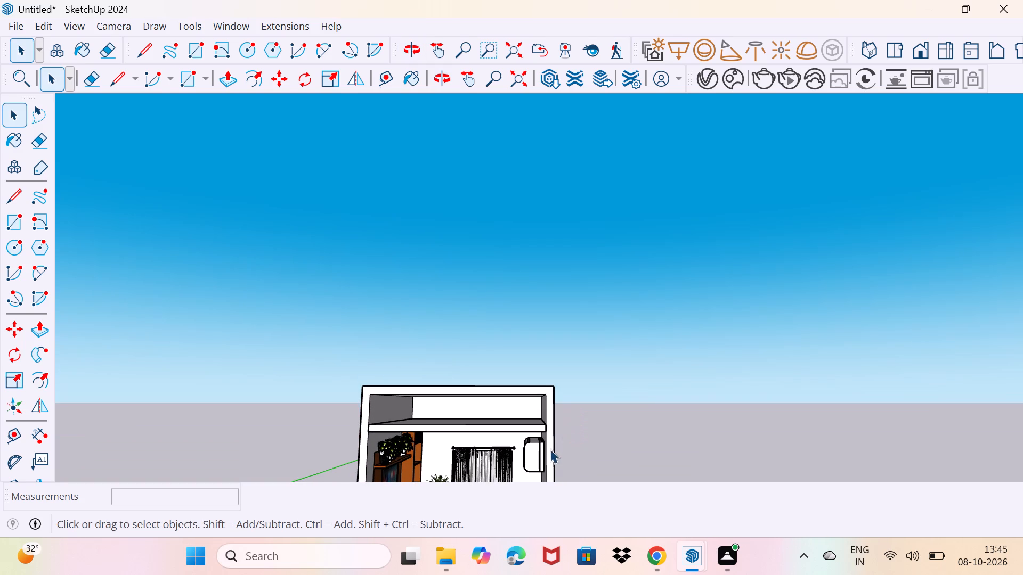
click(540, 430)
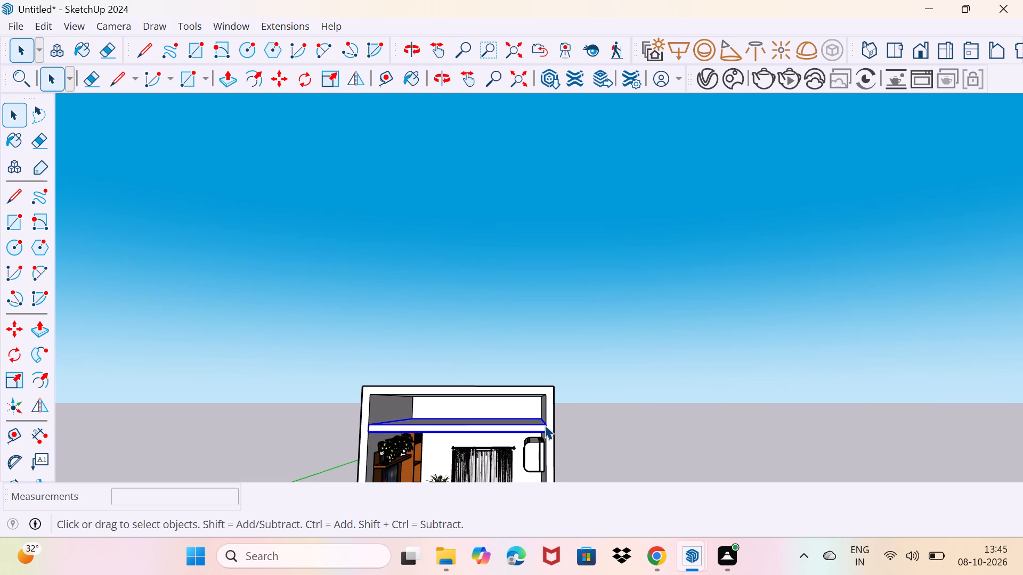
key(m)
click(546, 426)
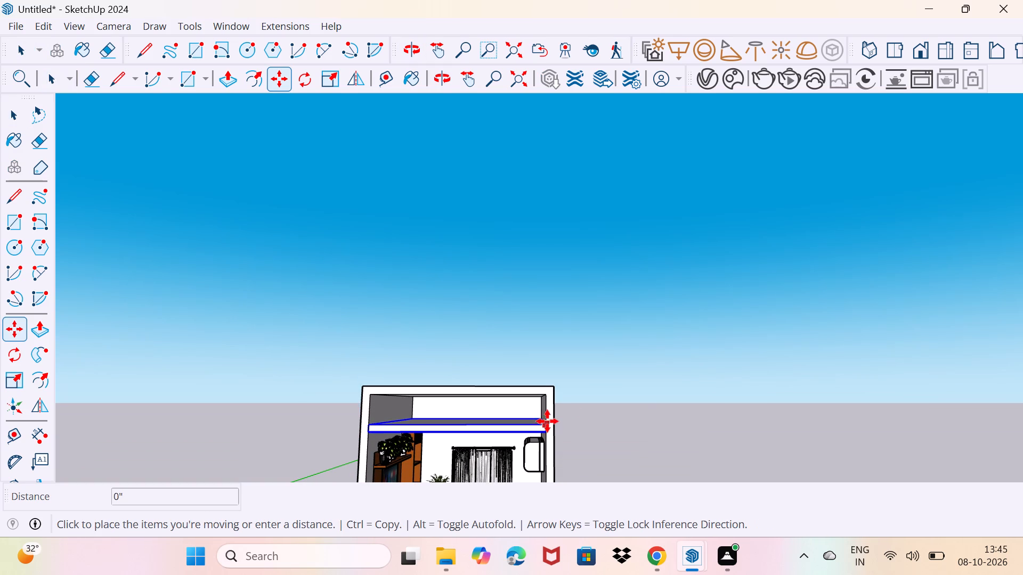
middle_drag(545, 421, 538, 377)
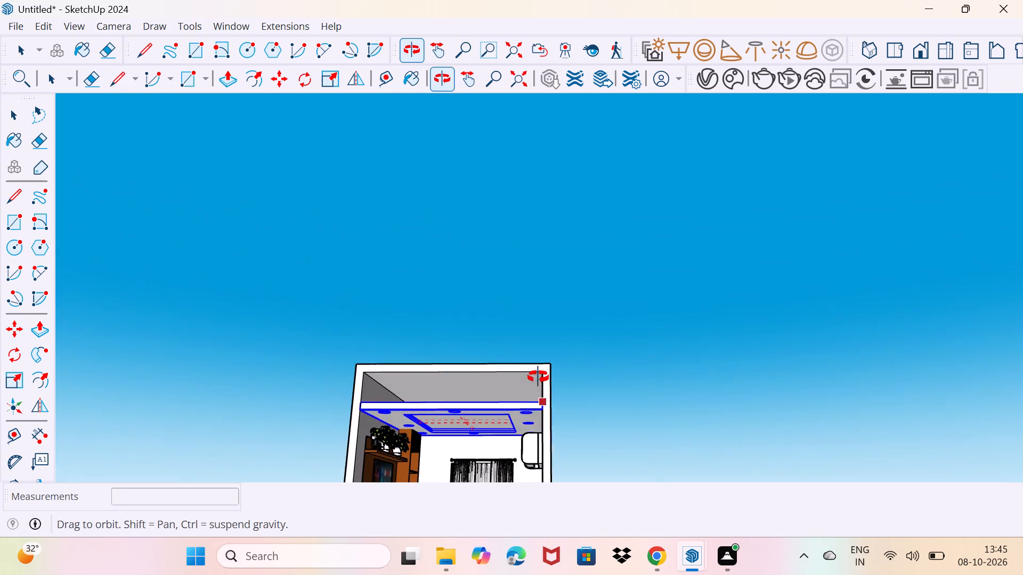
middle_drag(538, 377, 538, 373)
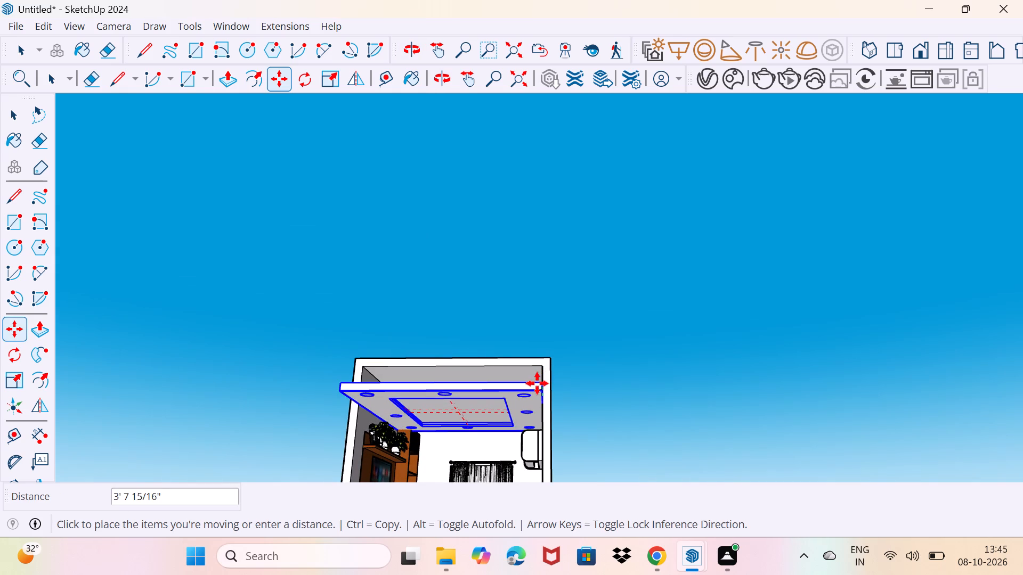
click(540, 380)
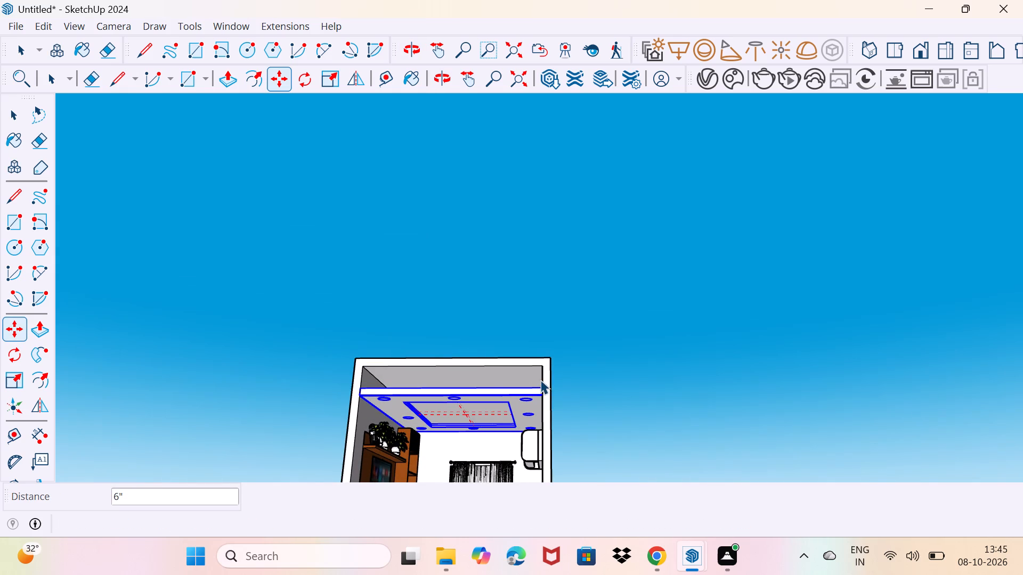
key(space)
Examine the false ceiling's fit and its lights from the front, from below and from above the room.
drag(611, 432, 633, 419)
middle_drag(590, 407, 608, 451)
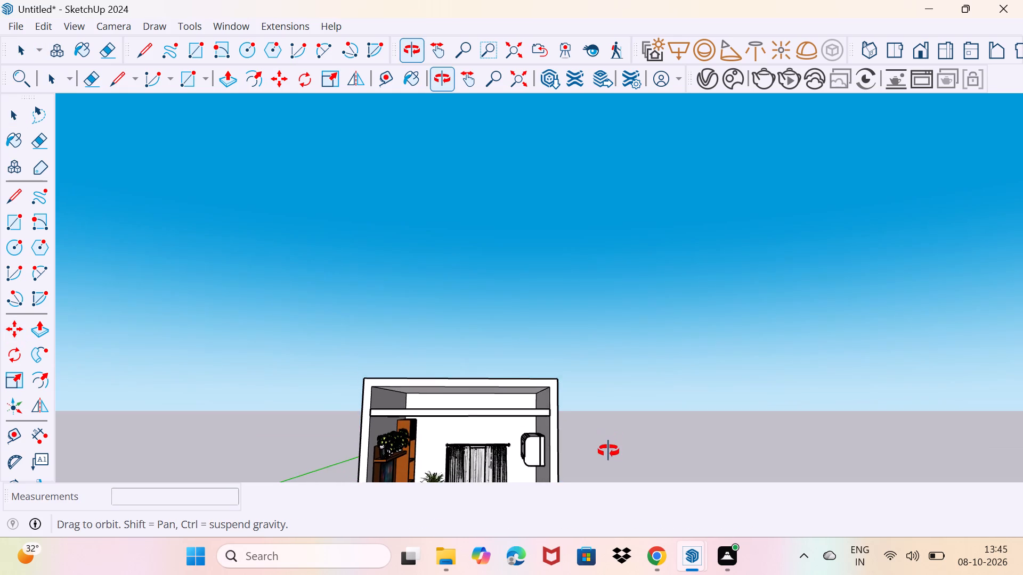
middle_drag(608, 451, 602, 416)
scroll(602, 416, down, 12)
middle_drag(584, 425, 583, 437)
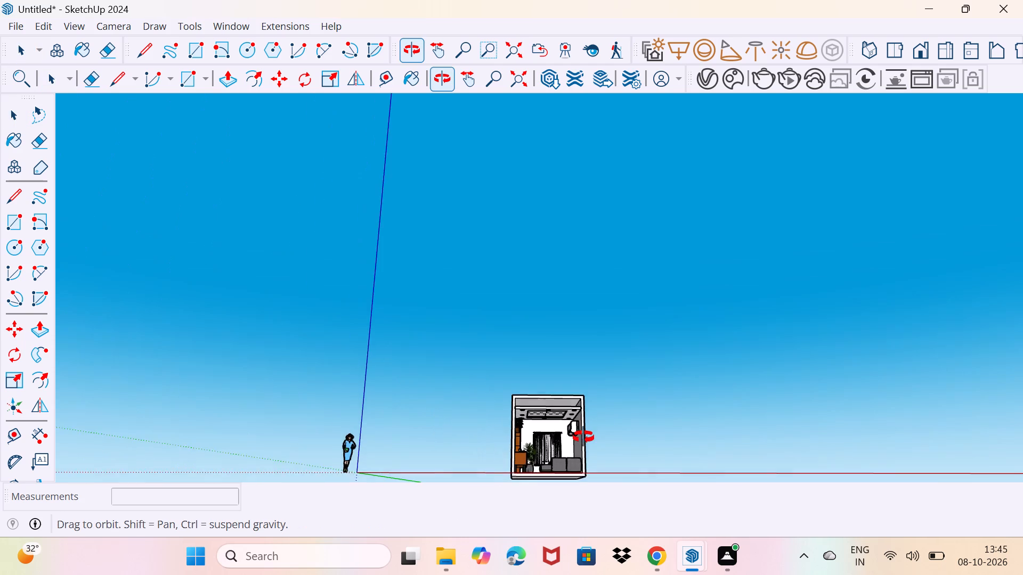
middle_drag(583, 437, 530, 491)
scroll(532, 463, up, 8)
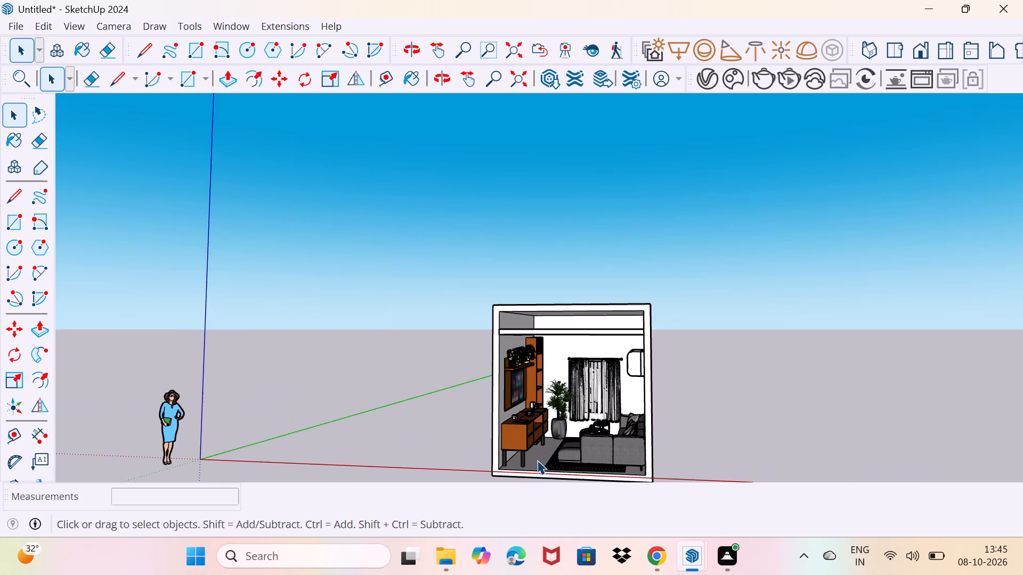
scroll(537, 460, up, 1)
middle_drag(537, 460, 482, 418)
scroll(522, 420, up, 4)
middle_drag(542, 425, 632, 446)
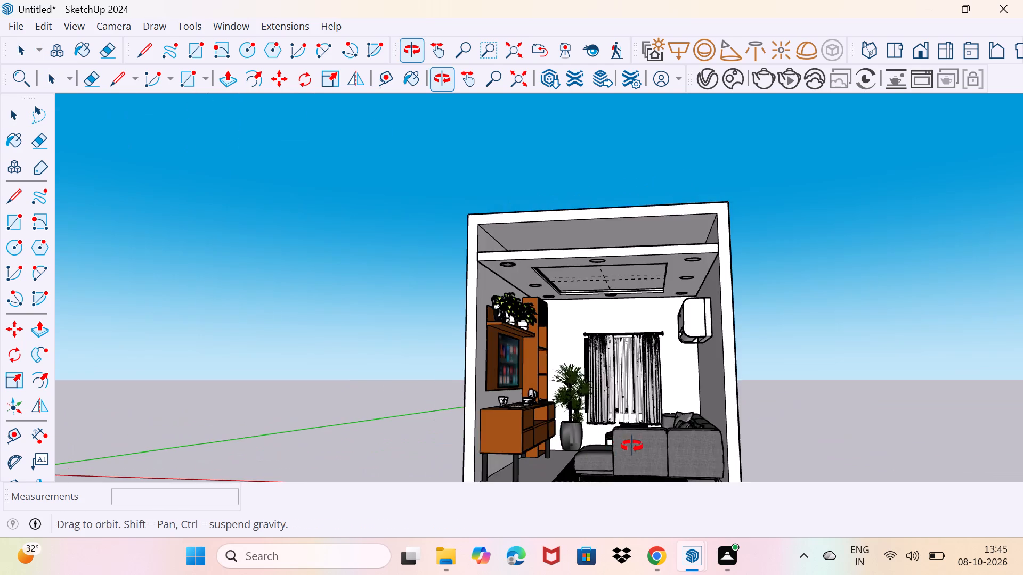
middle_drag(632, 446, 630, 407)
middle_drag(637, 420, 651, 475)
shift+middle_drag(629, 402, 588, 313)
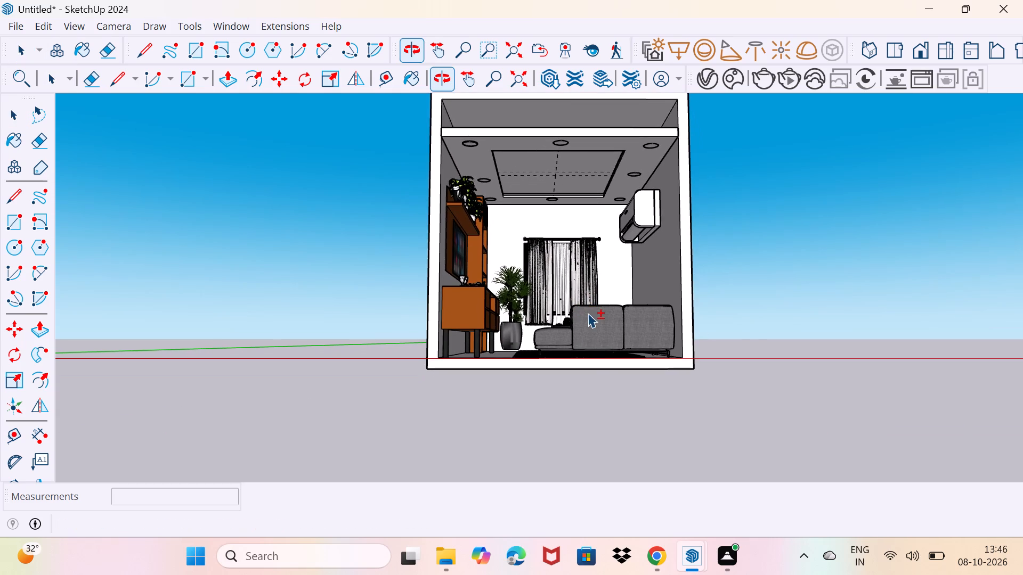
Draw an 11' by about 1' 4 3/8" rectangle across the front opening between the roof slab and the false ceiling.
middle_drag(588, 313, 565, 376)
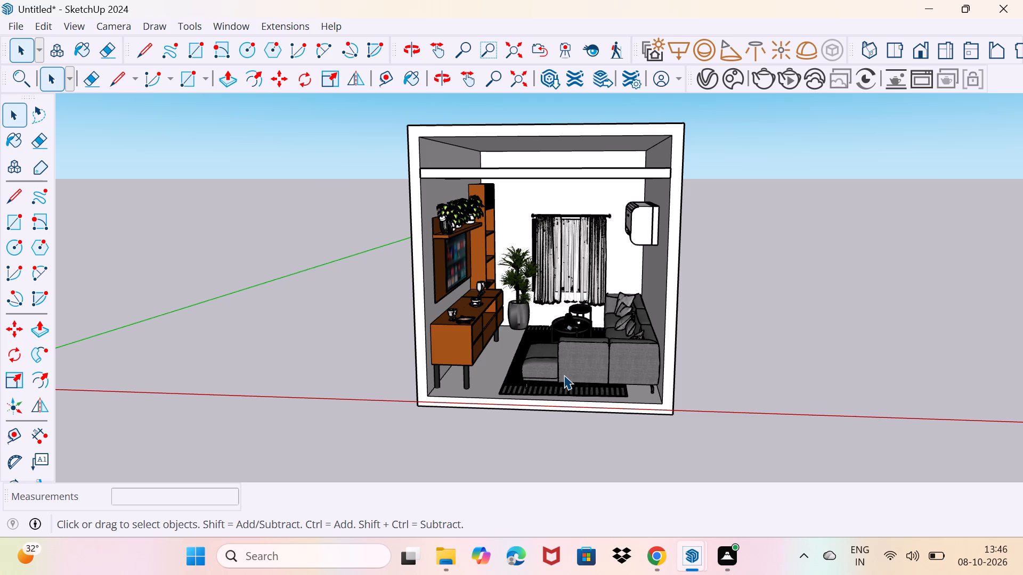
key(r)
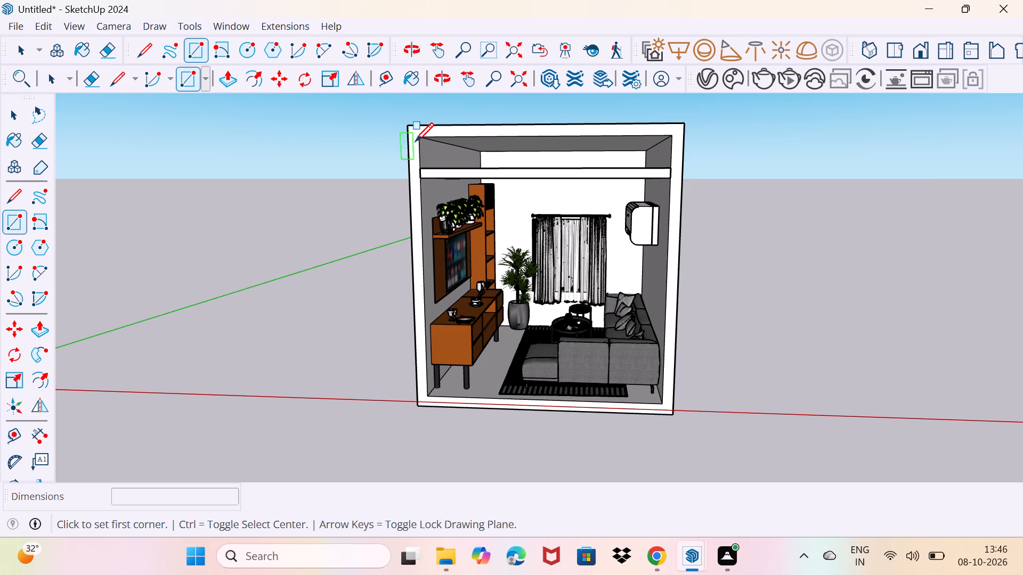
click(418, 139)
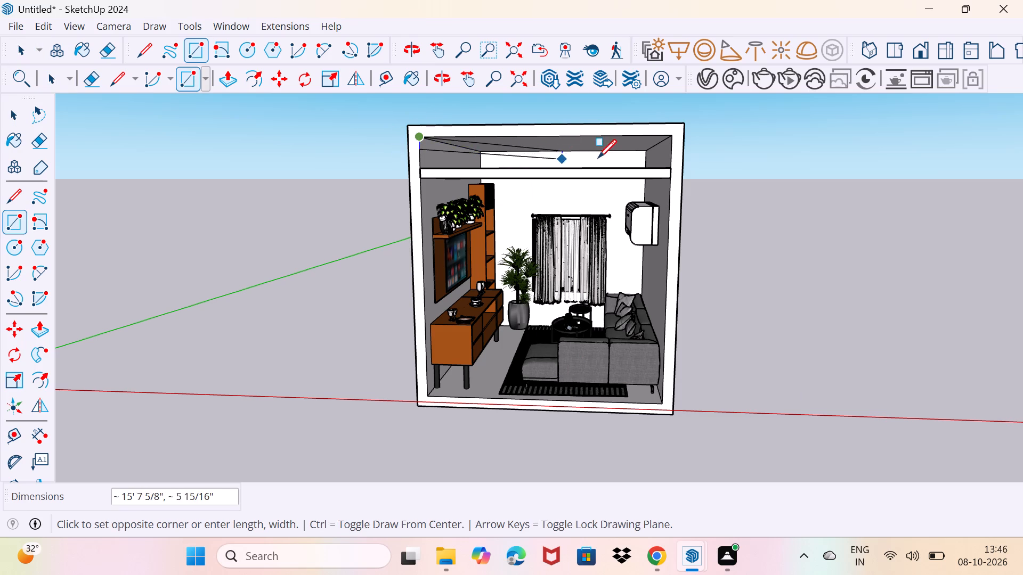
click(669, 166)
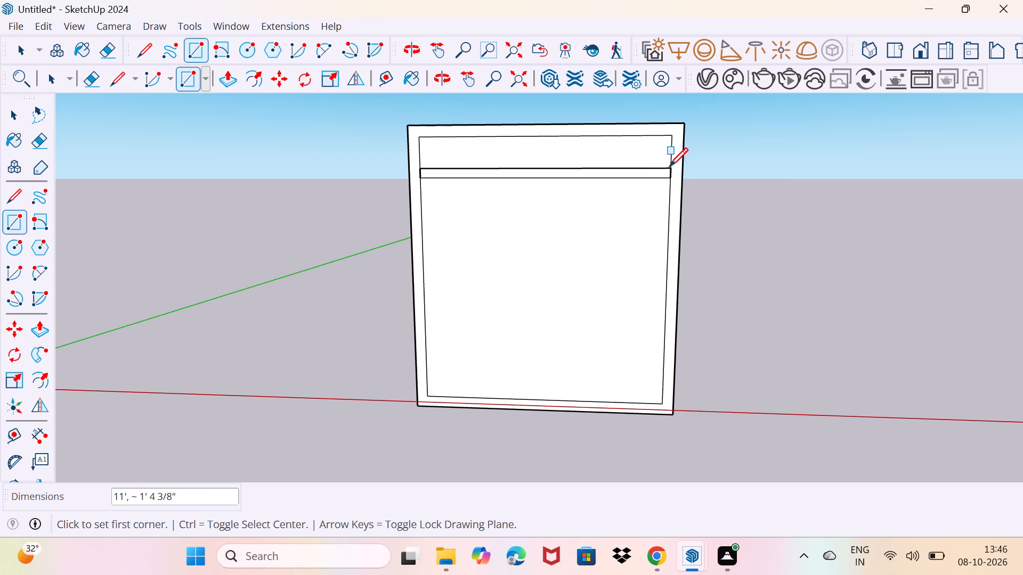
key(space)
Delete the large face covering the room's front opening below the new strip.
click(630, 260)
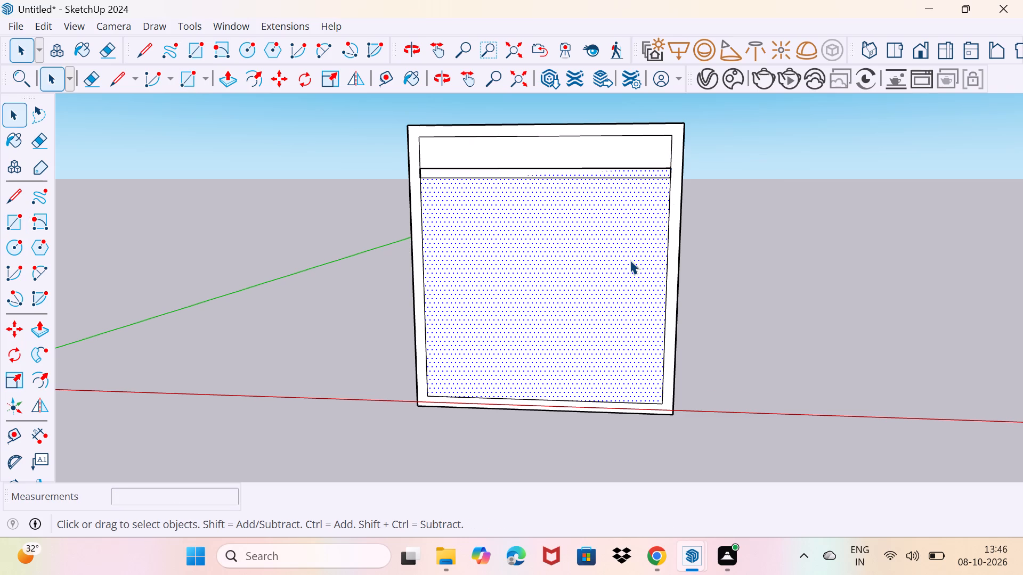
key(Delete)
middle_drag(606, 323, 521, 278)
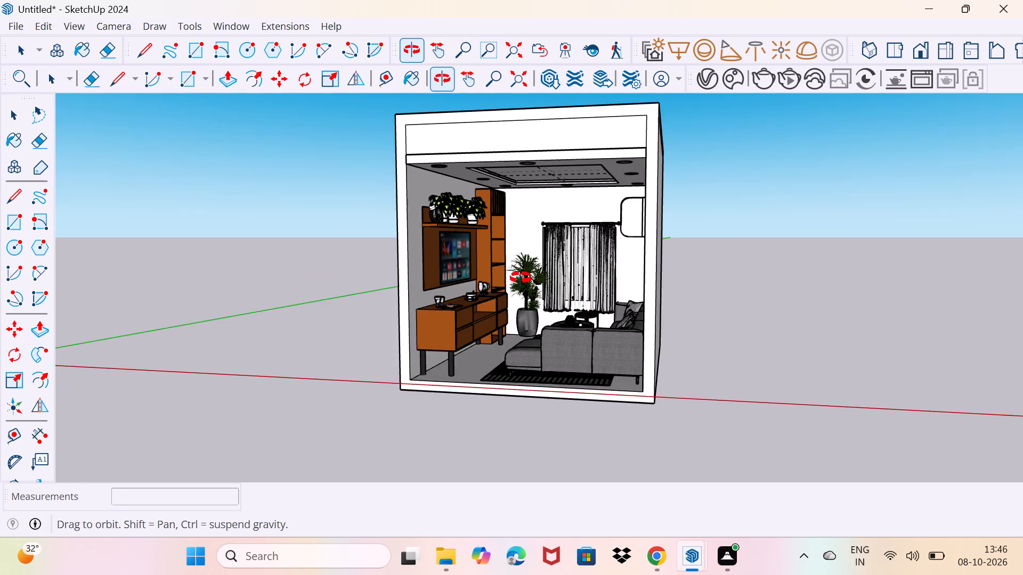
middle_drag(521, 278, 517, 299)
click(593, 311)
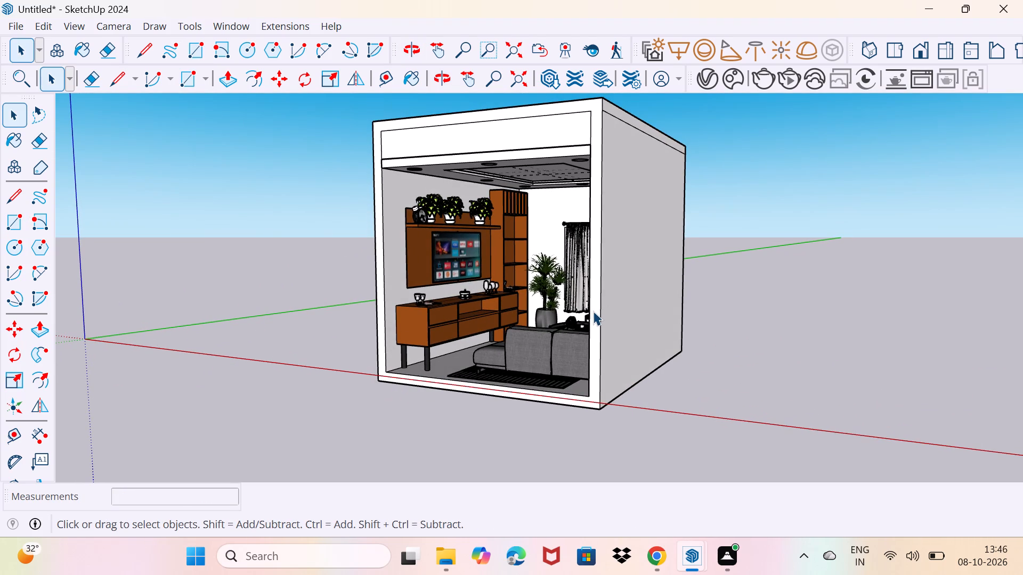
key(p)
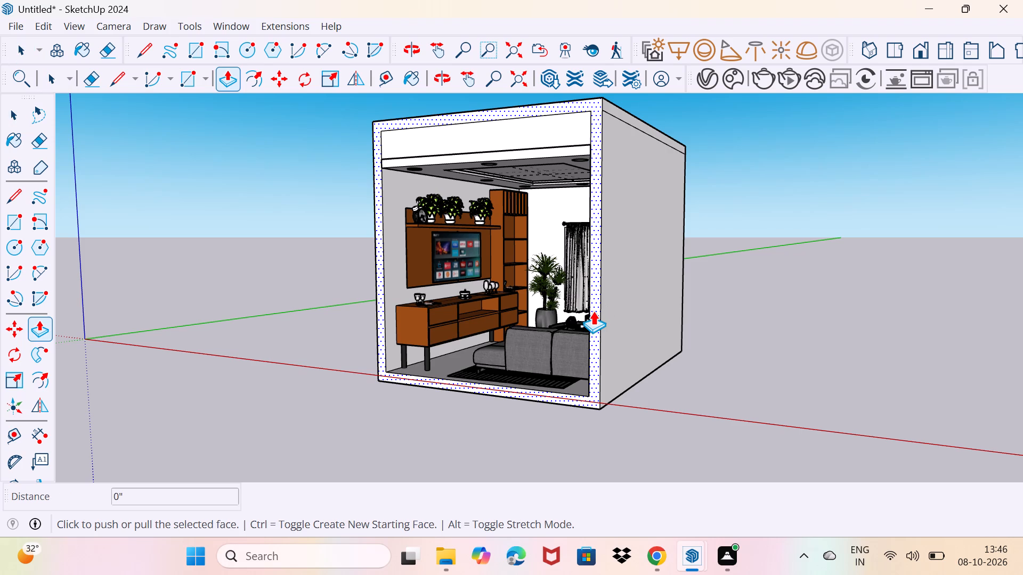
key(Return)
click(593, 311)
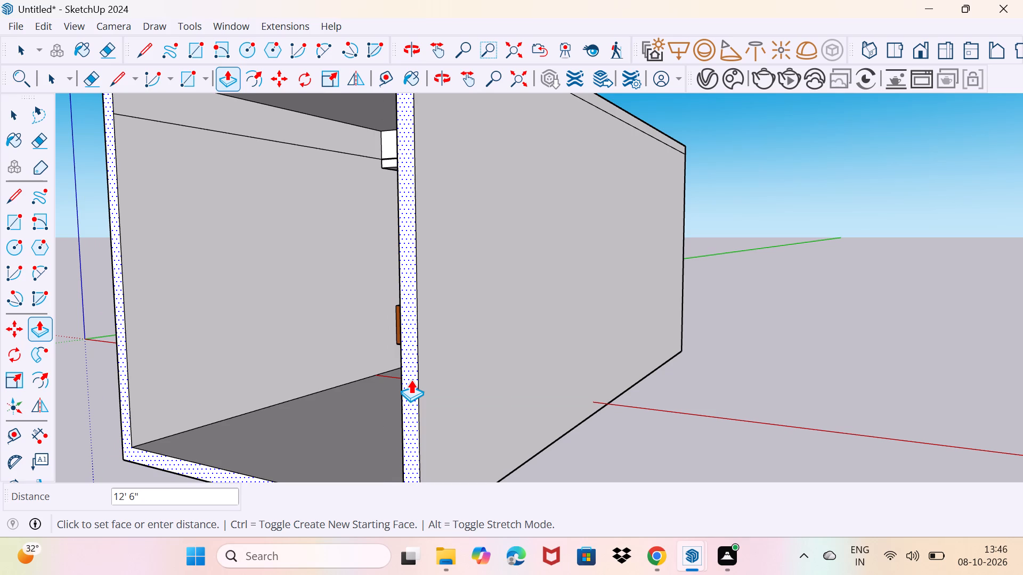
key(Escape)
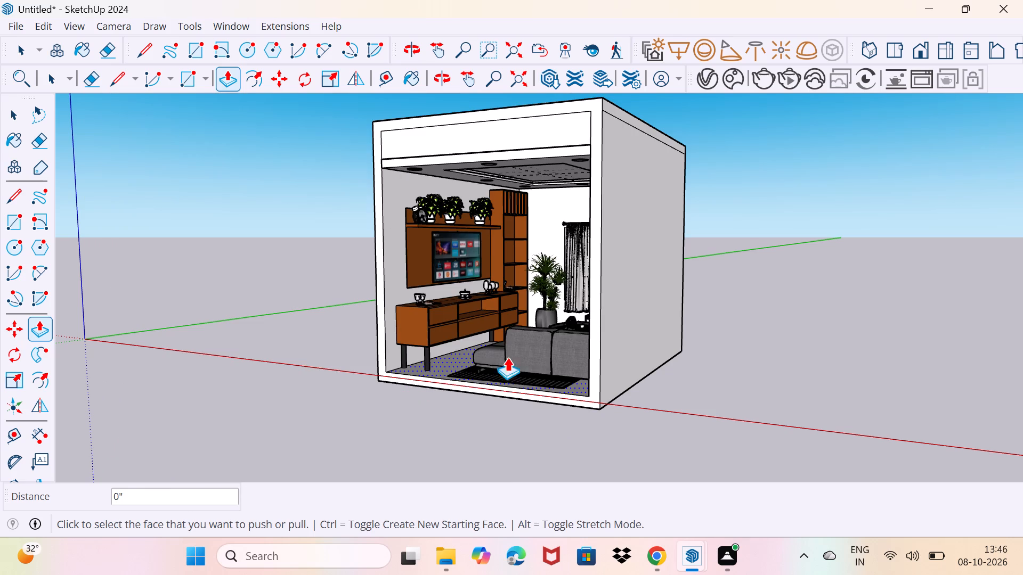
Examine the furnished interior, including the TV unit, seating area and false ceiling, through the front opening.
scroll(500, 336, up, 5)
middle_drag(511, 341, 535, 364)
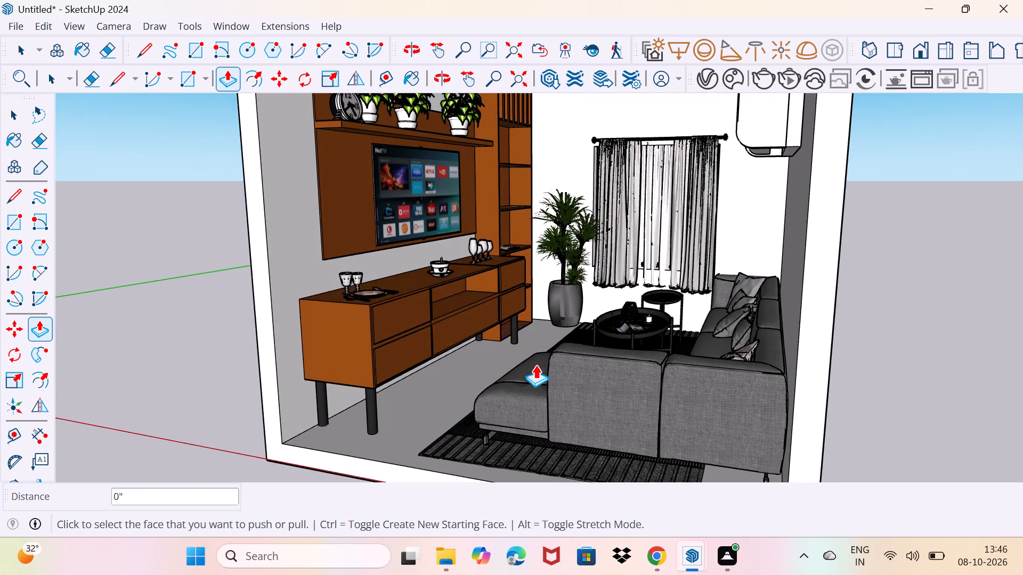
scroll(535, 365, down, 2)
middle_drag(545, 341, 559, 367)
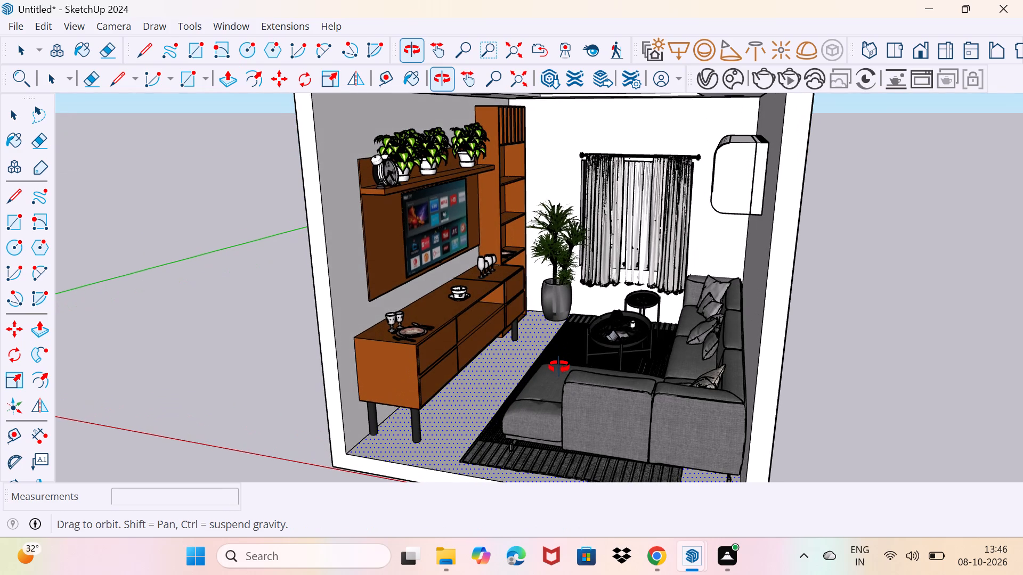
middle_drag(559, 367, 533, 380)
key(space)
middle_click(541, 404)
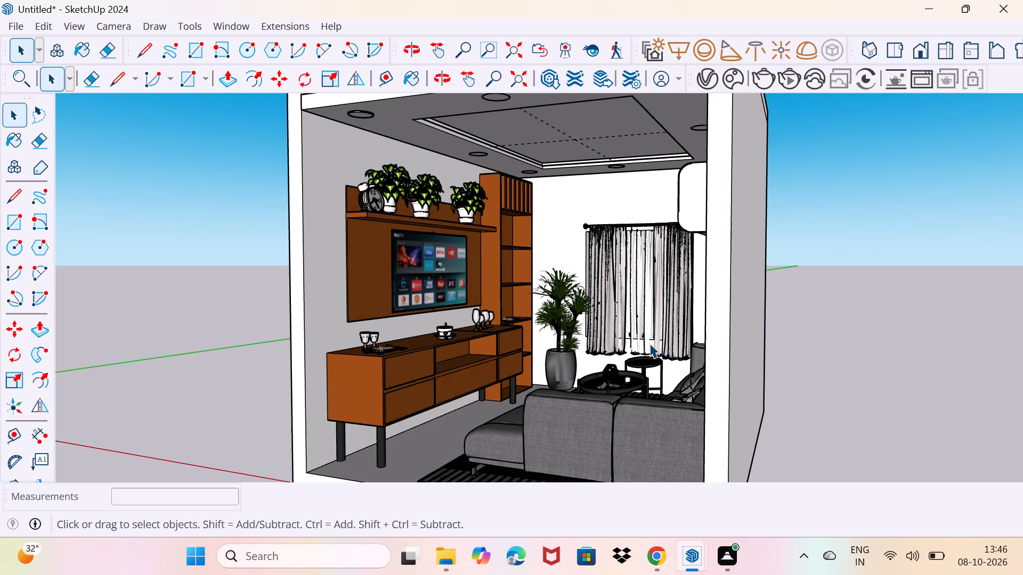
Save the model as livingroom in the Documents folder.
key(ctrl+s)
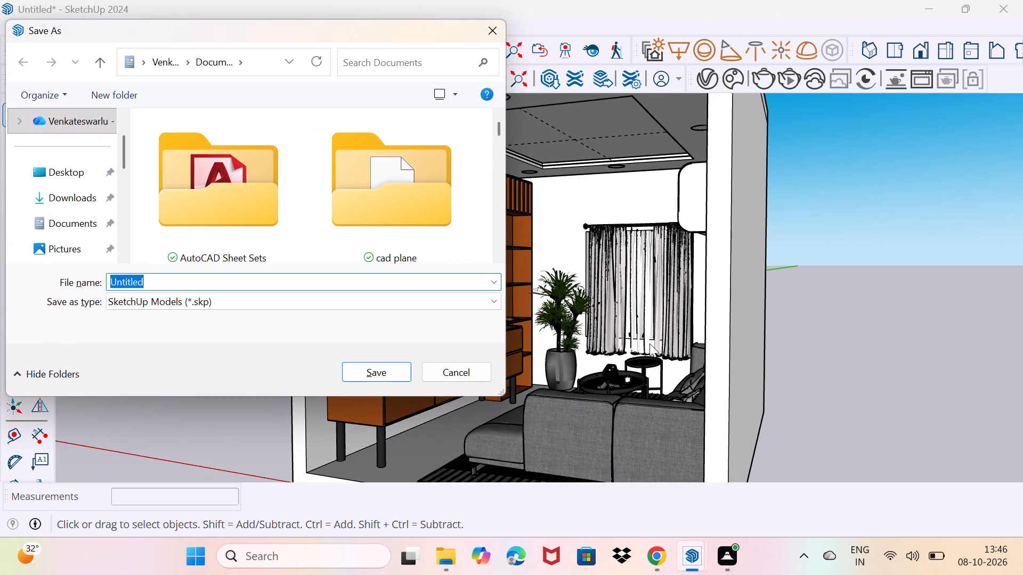
click(444, 276)
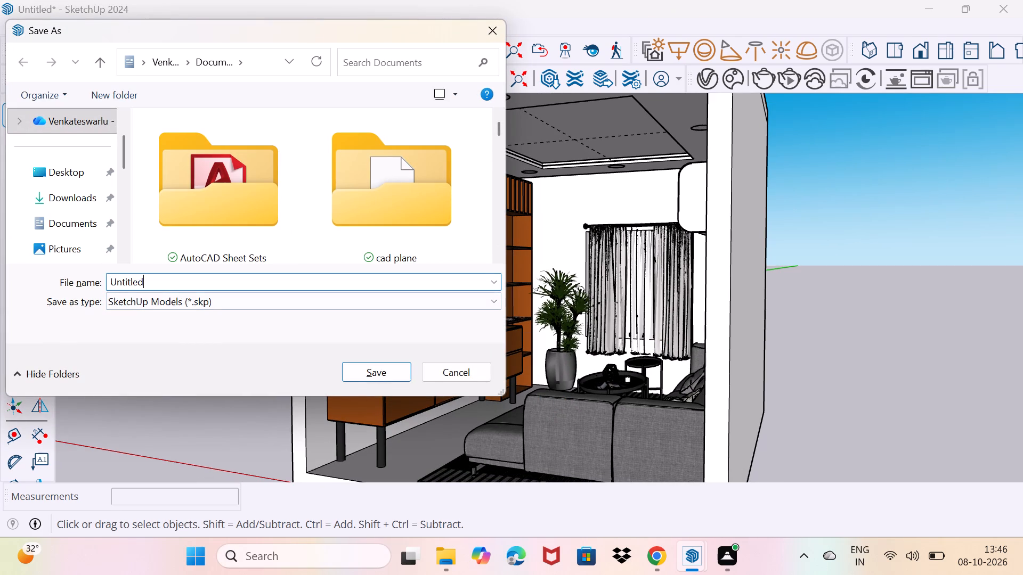
key(BackSpace)
key(BackSpace)
key(BackSpace)
key(BackSpace)
key(BackSpace)
key(BackSpace)
key(BackSpace)
key(BackSpace)
key(BackSpace)
key(BackSpace)
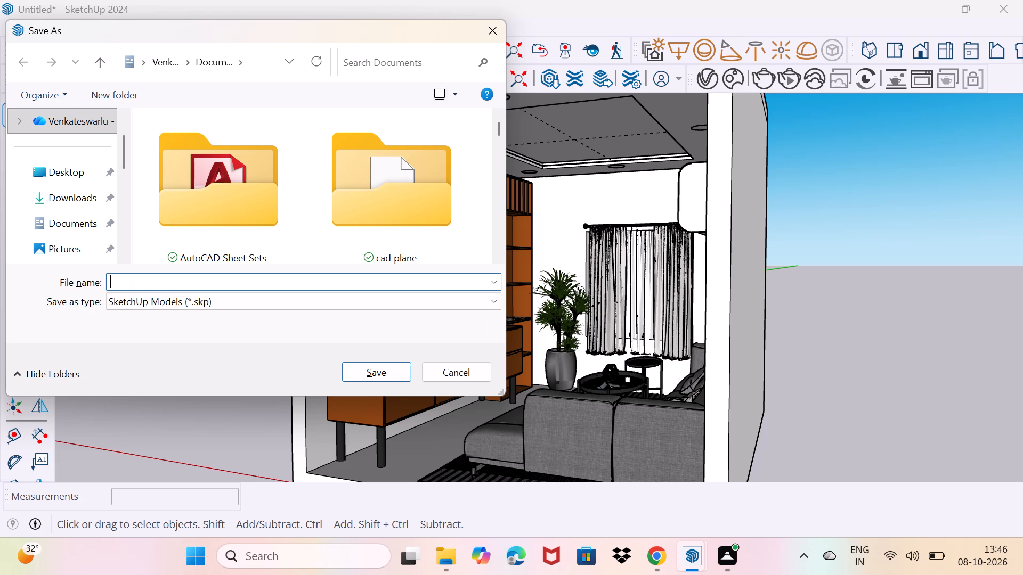
text(livi)
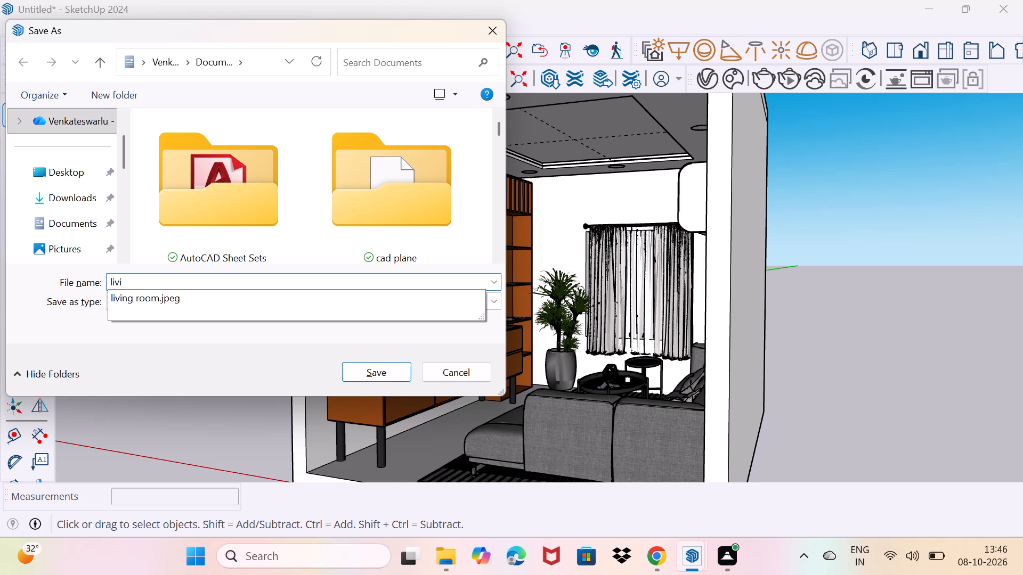
key(n)
text(groom)
key(Return)
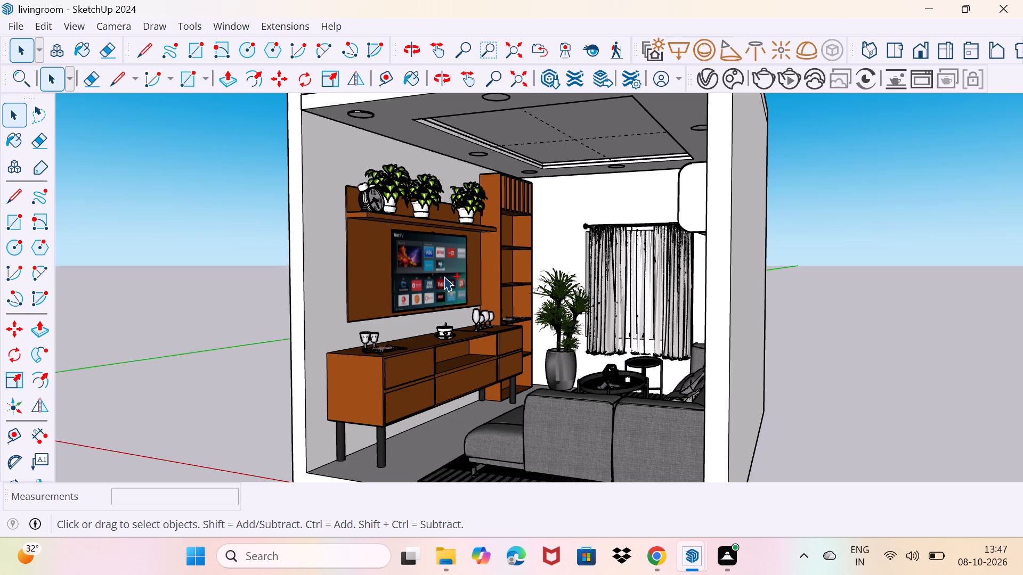
Push/Pull the room's front frame face outward about 20' 6 3/8" to lengthen the walls, floor and roof.
scroll(614, 373, down, 5)
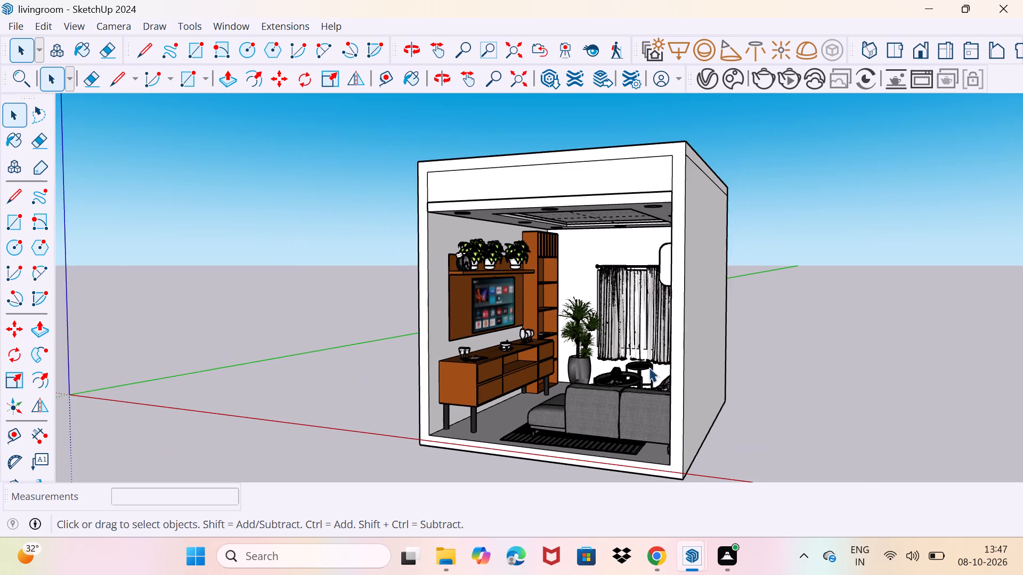
click(672, 381)
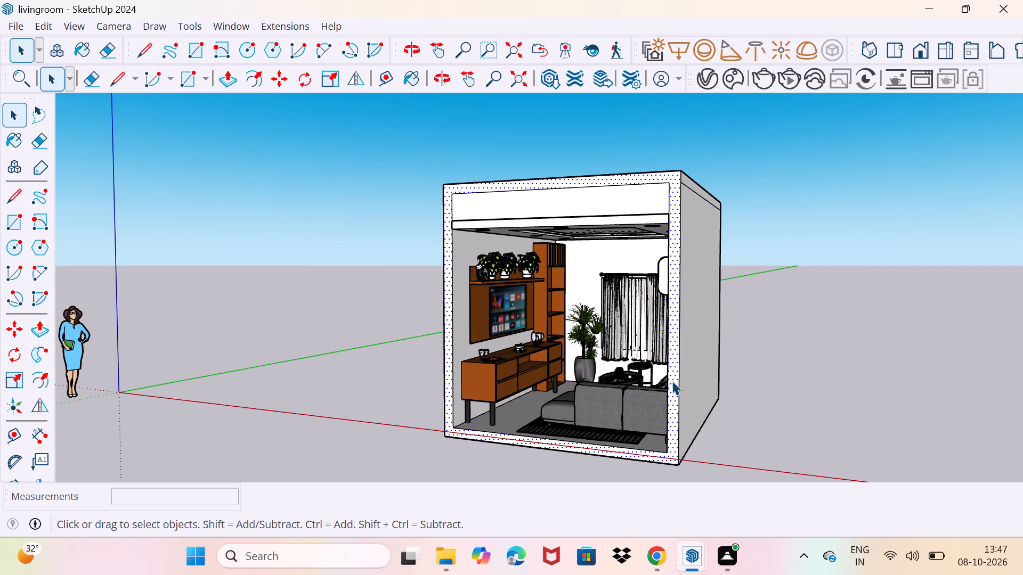
key(p)
click(672, 381)
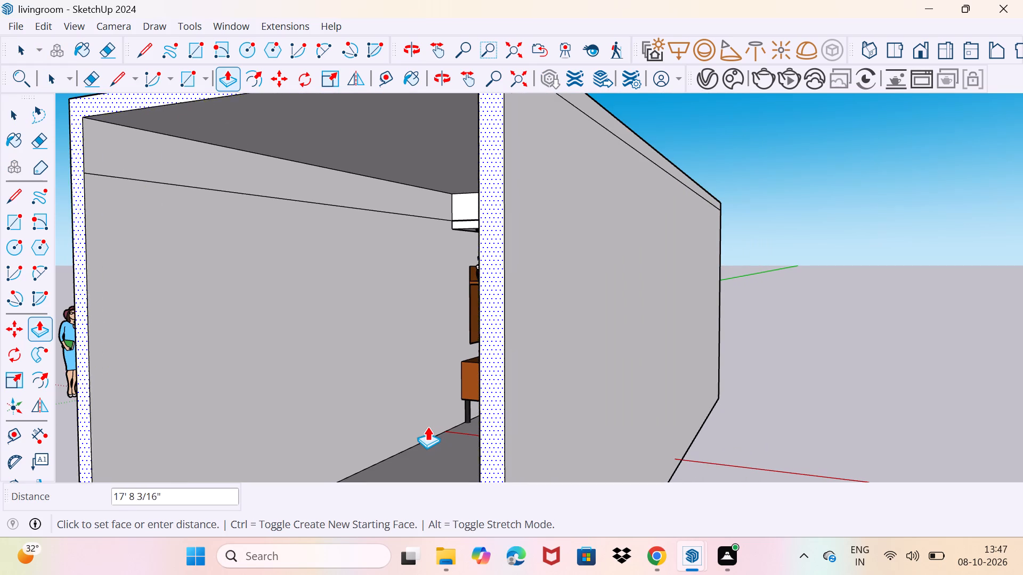
scroll(427, 426, down, 2)
middle_drag(432, 429, 519, 441)
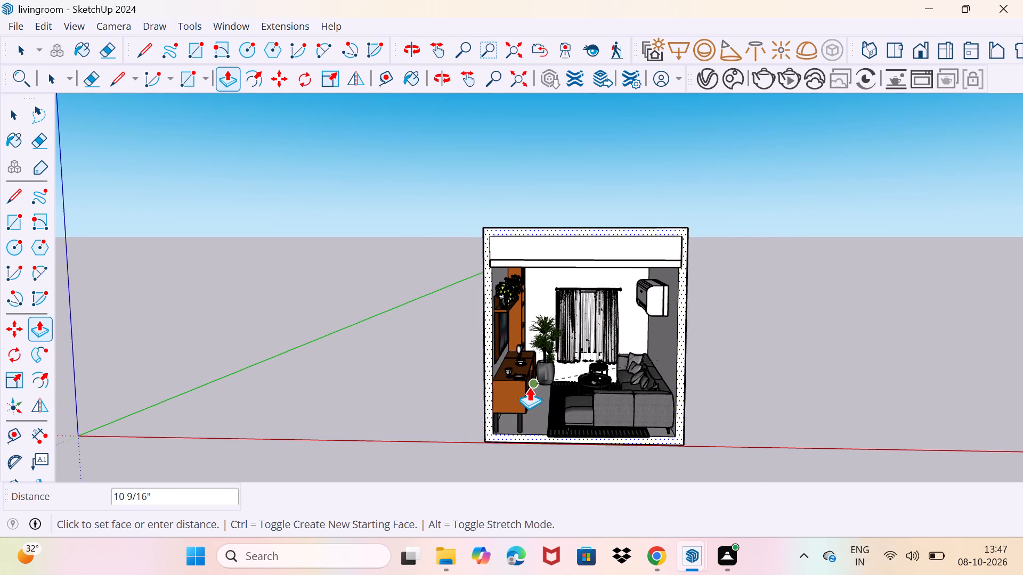
click(482, 419)
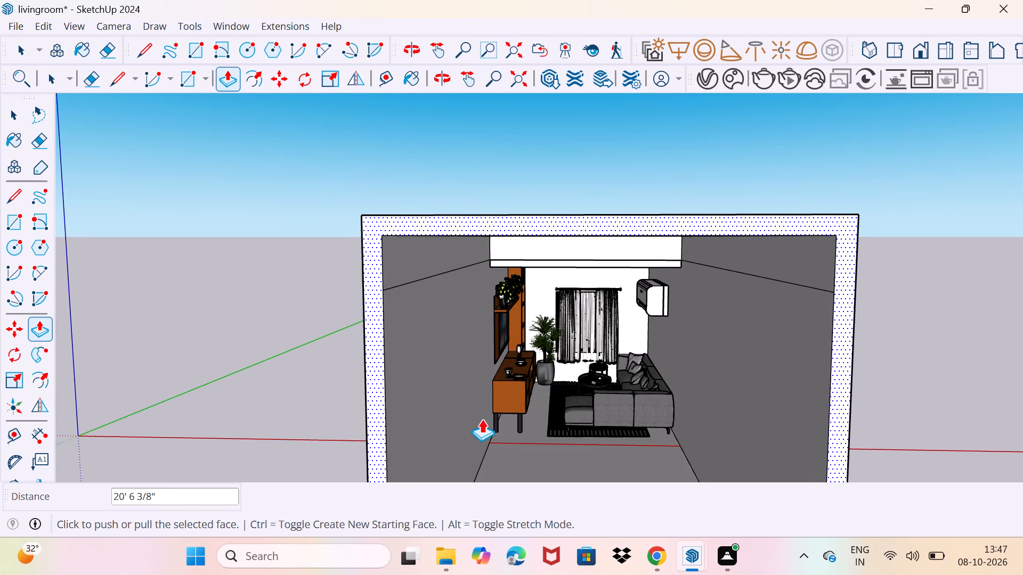
key(space)
drag(530, 428, 535, 426)
Erase the horizontal seam lines running along both extended side walls.
scroll(536, 423, down, 1)
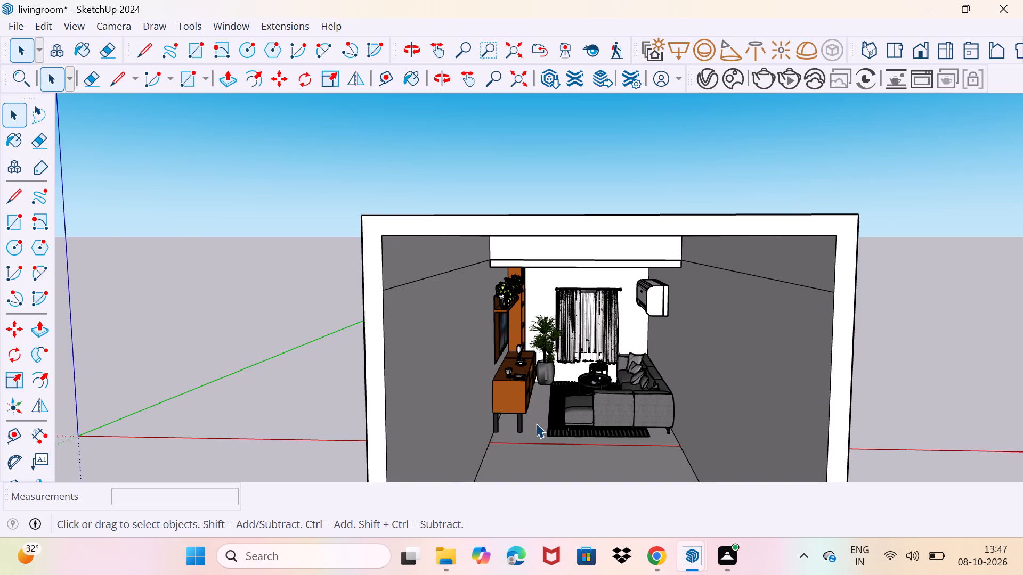
scroll(536, 423, down, 2)
middle_drag(536, 423, 514, 369)
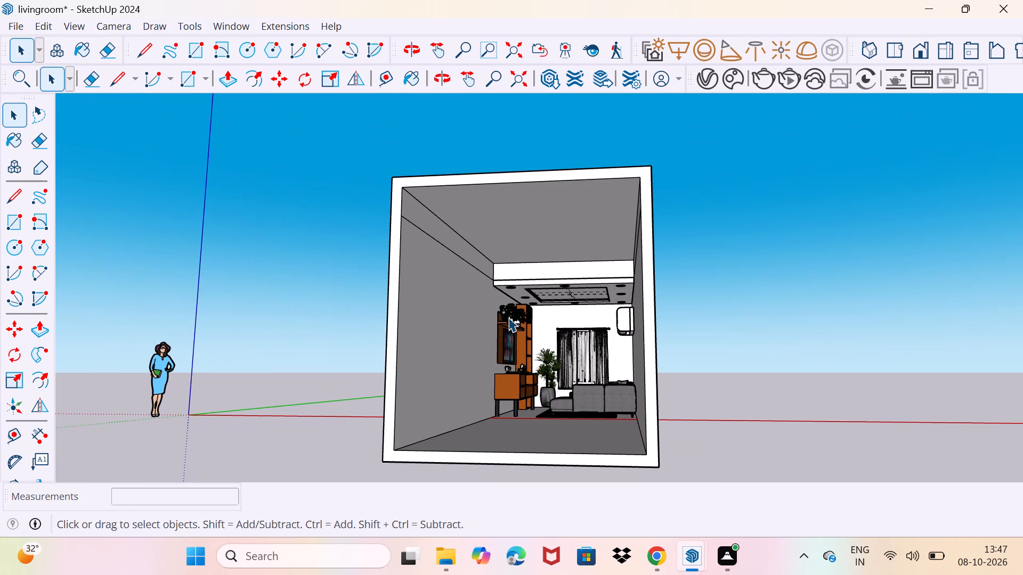
scroll(466, 268, up, 3)
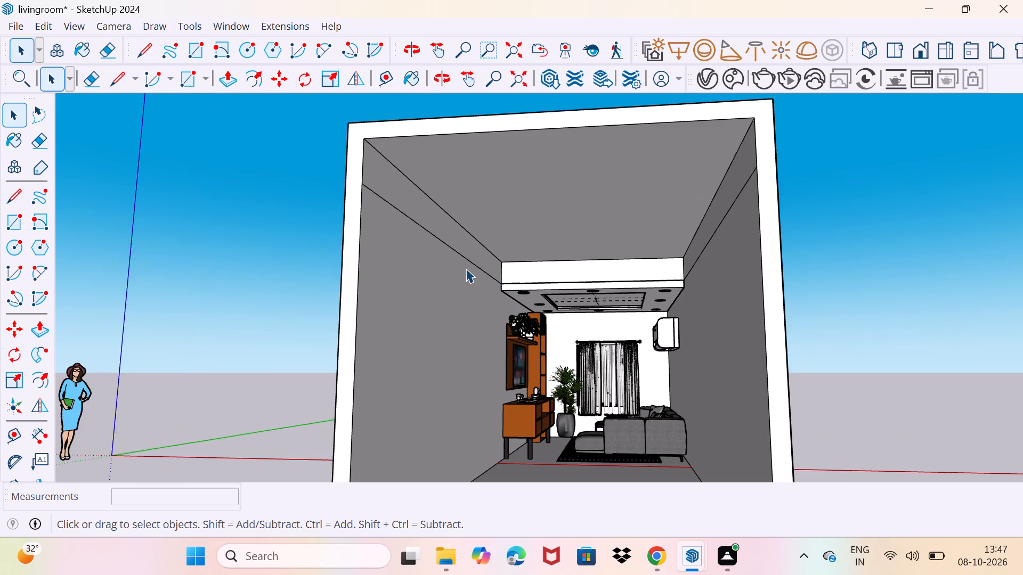
scroll(466, 268, down, 2)
key(e)
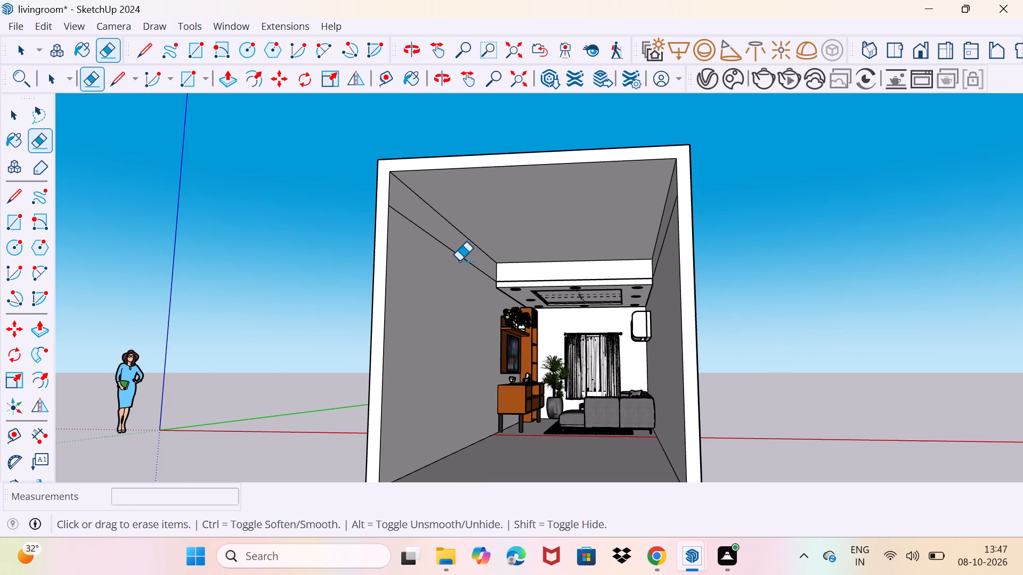
click(457, 258)
middle_drag(569, 270, 621, 319)
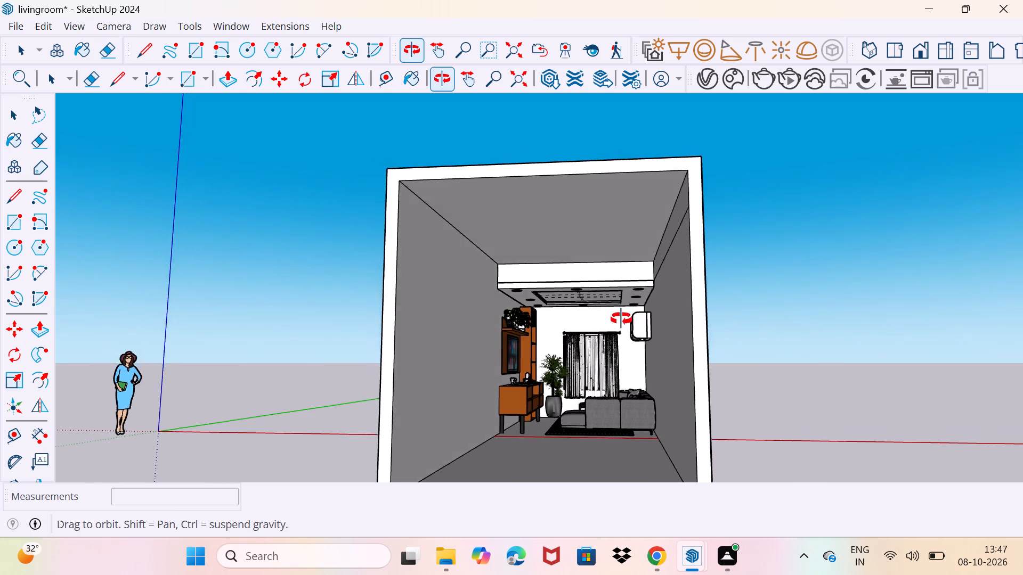
middle_drag(621, 319, 623, 319)
drag(798, 330, 781, 347)
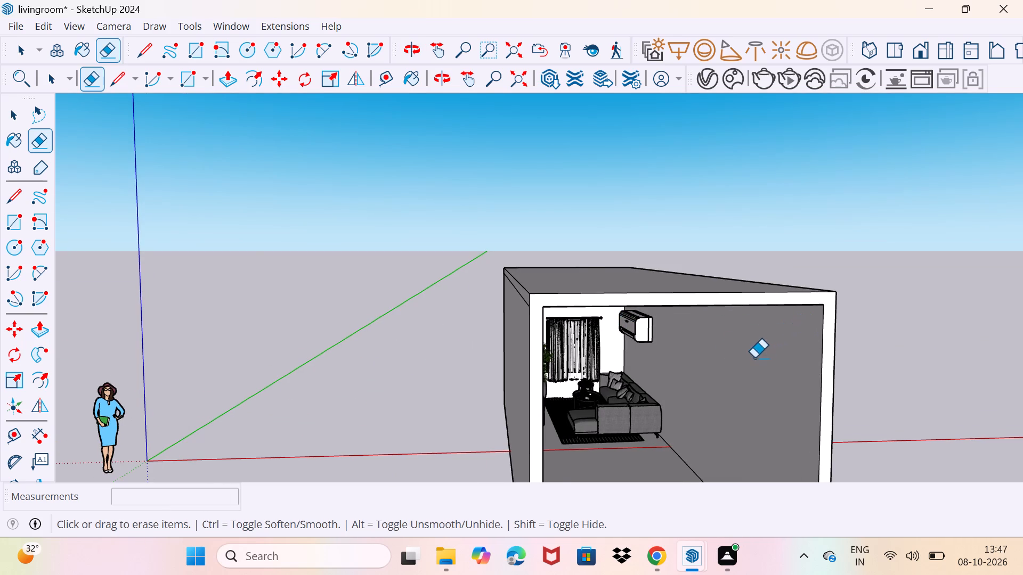
Draw a 12' by 11' rectangle across the extended room's front opening to close it.
scroll(754, 358, down, 3)
middle_drag(737, 379, 685, 347)
scroll(685, 347, down, 3)
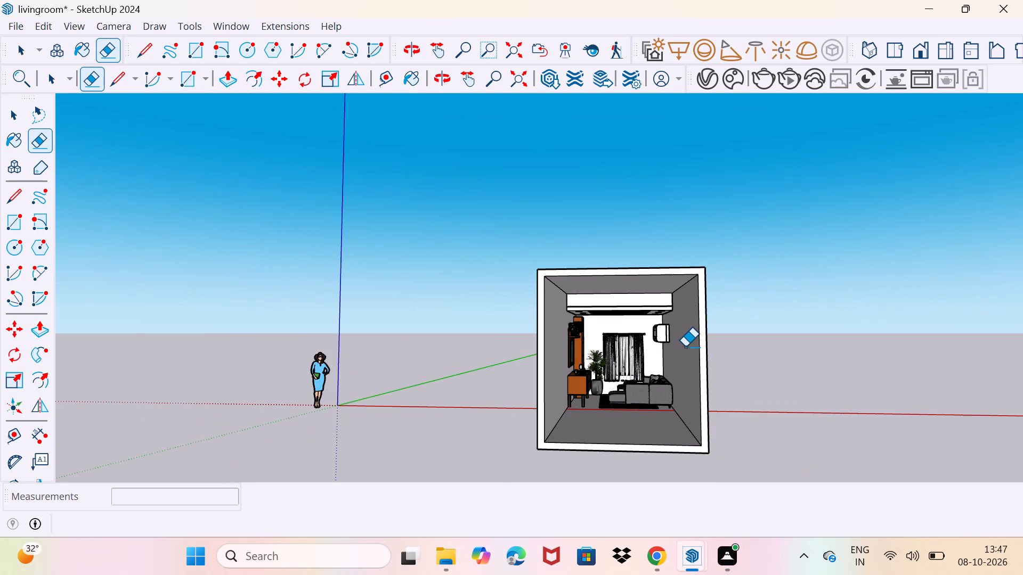
key(r)
click(547, 276)
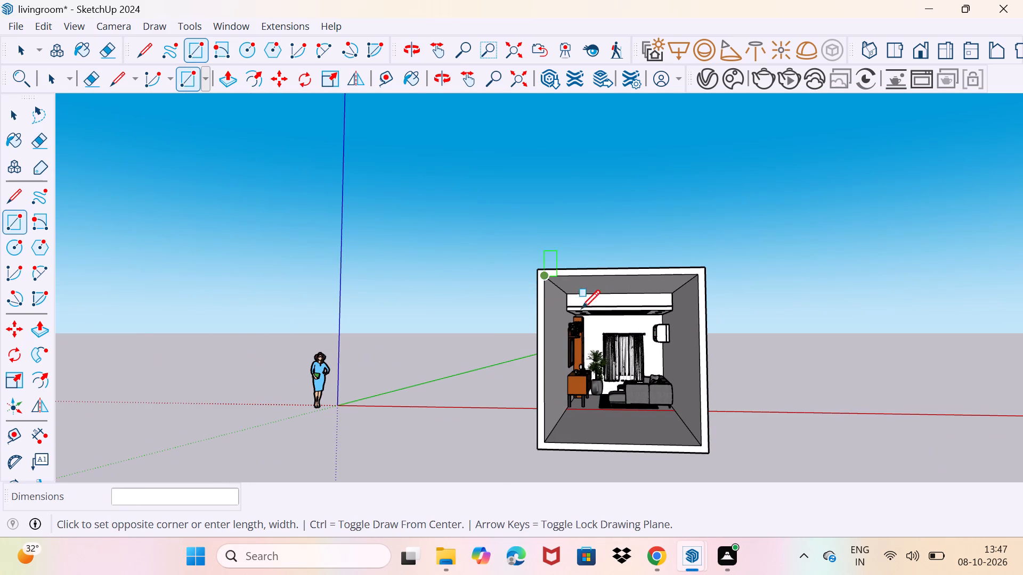
click(700, 446)
key(space)
Examine the furnished interior of the enclosed room, including the TV unit, sofa, curtains and false ceiling.
scroll(647, 407, up, 8)
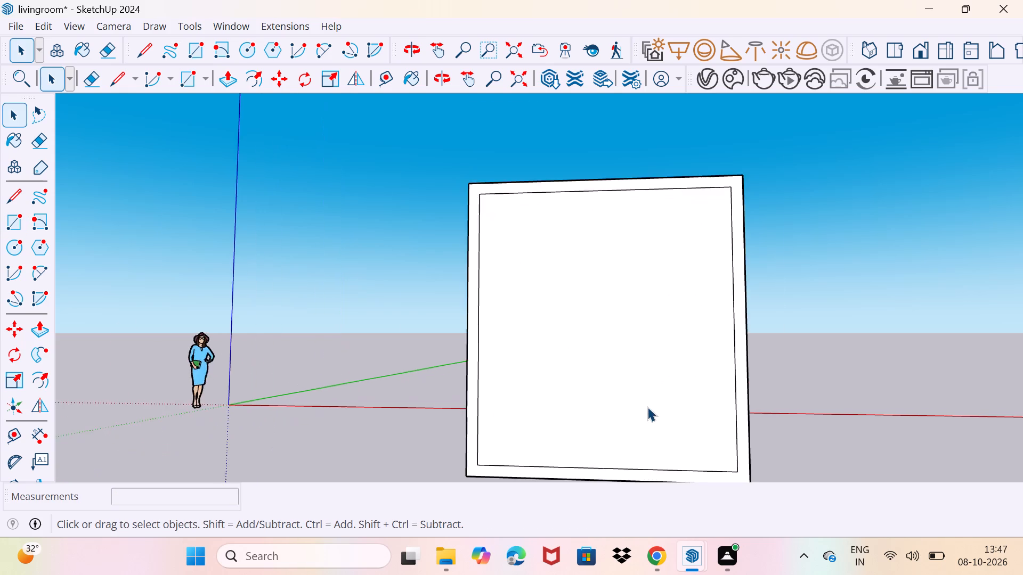
scroll(647, 407, up, 20)
scroll(647, 407, up, 4)
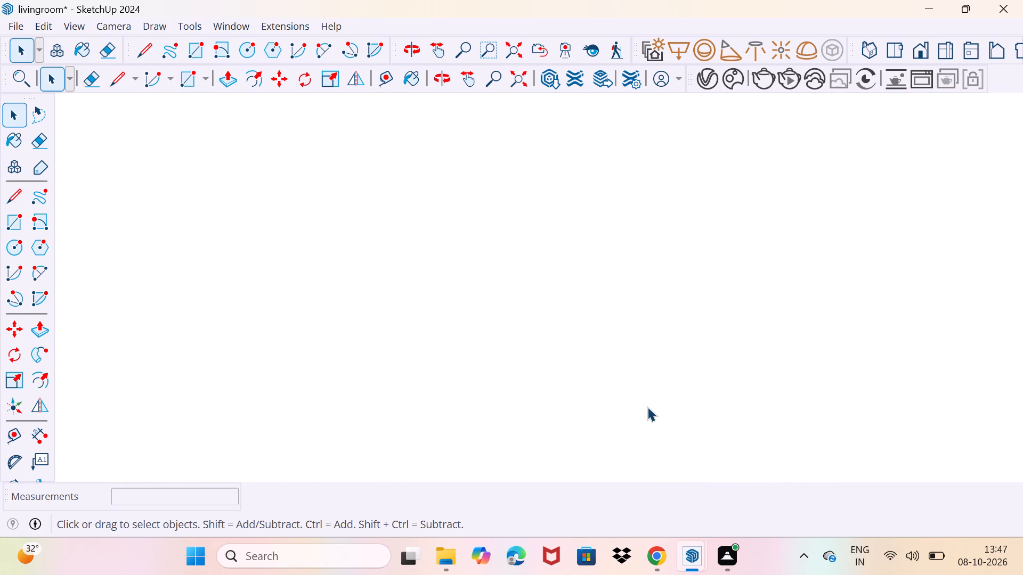
scroll(647, 407, up, 20)
scroll(647, 407, up, 4)
scroll(647, 407, up, 20)
scroll(647, 407, up, 9)
scroll(647, 407, down, 2)
middle_drag(640, 412, 628, 429)
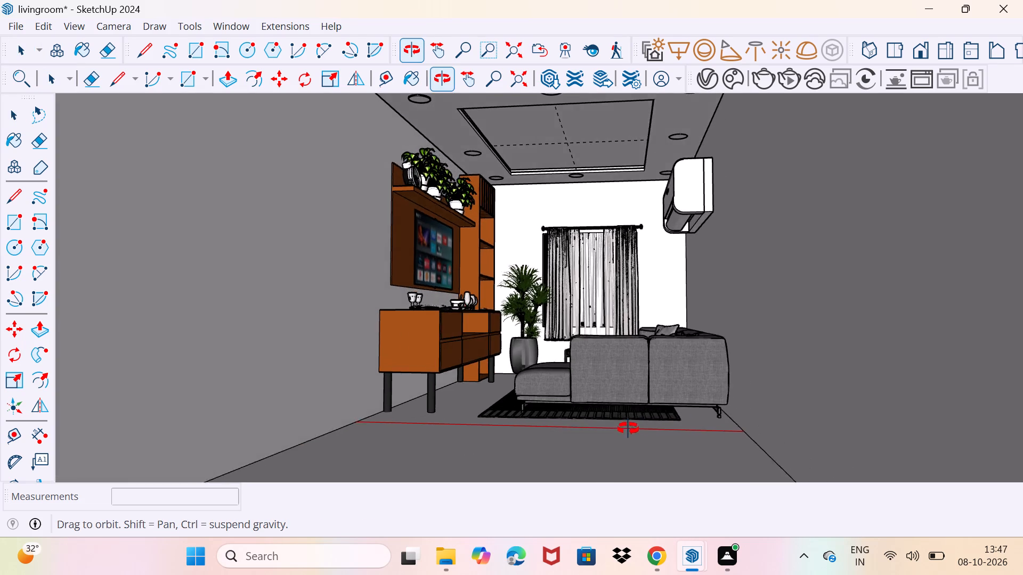
middle_drag(628, 429, 613, 438)
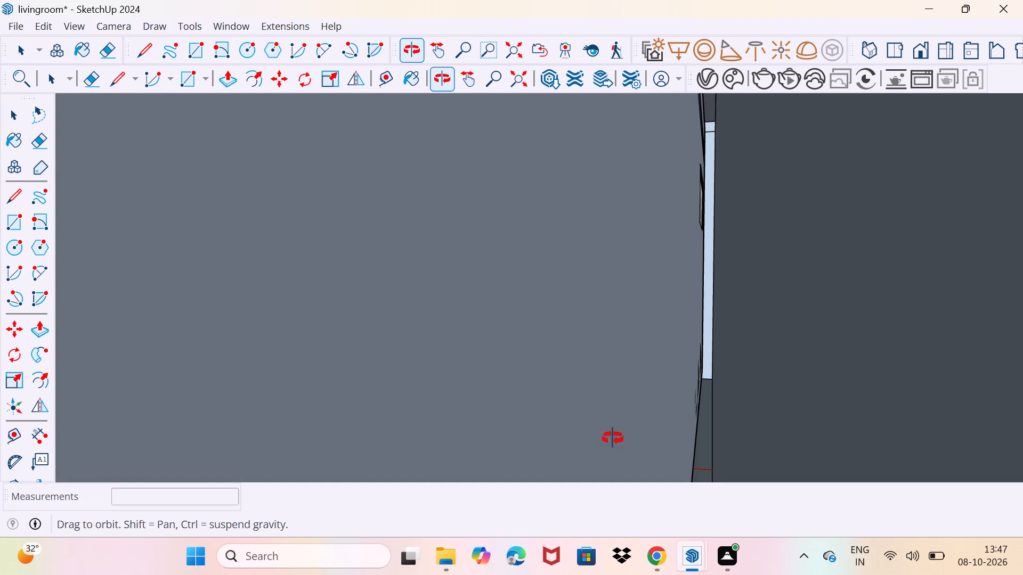
middle_drag(613, 438, 622, 437)
scroll(607, 400, up, 1)
middle_drag(603, 412, 600, 419)
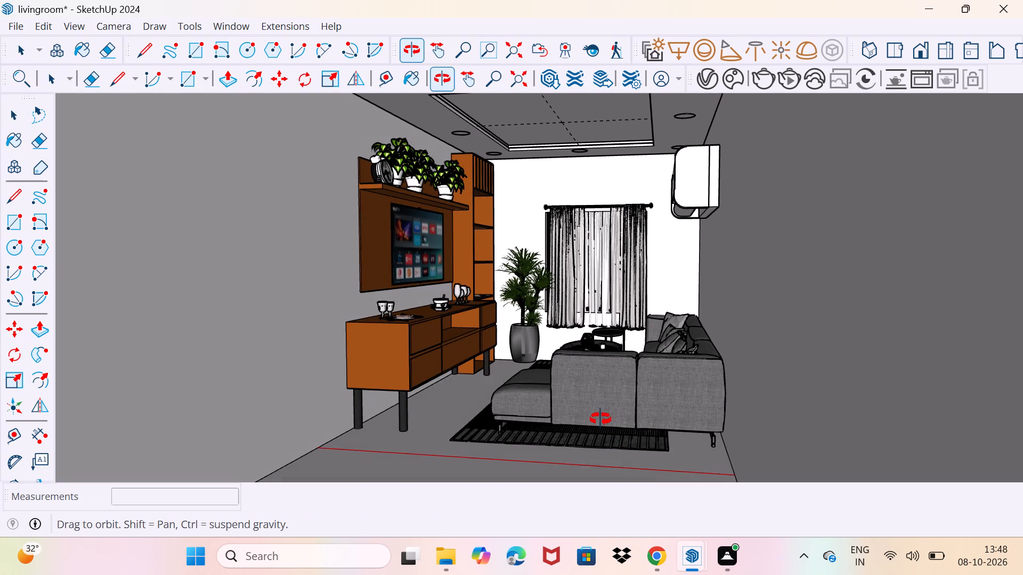
middle_drag(600, 419, 624, 423)
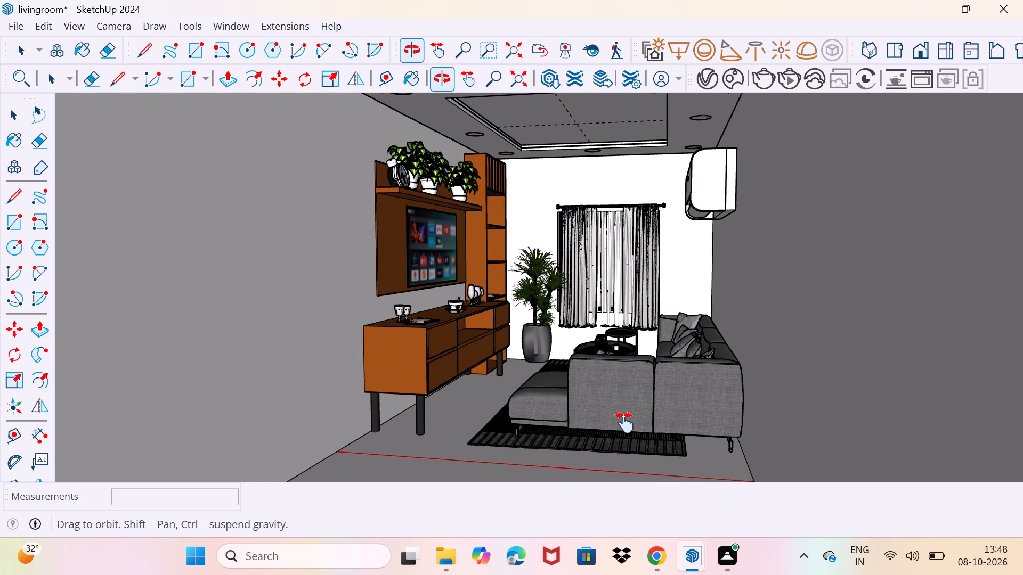
middle_drag(624, 423, 637, 427)
middle_drag(628, 426, 623, 436)
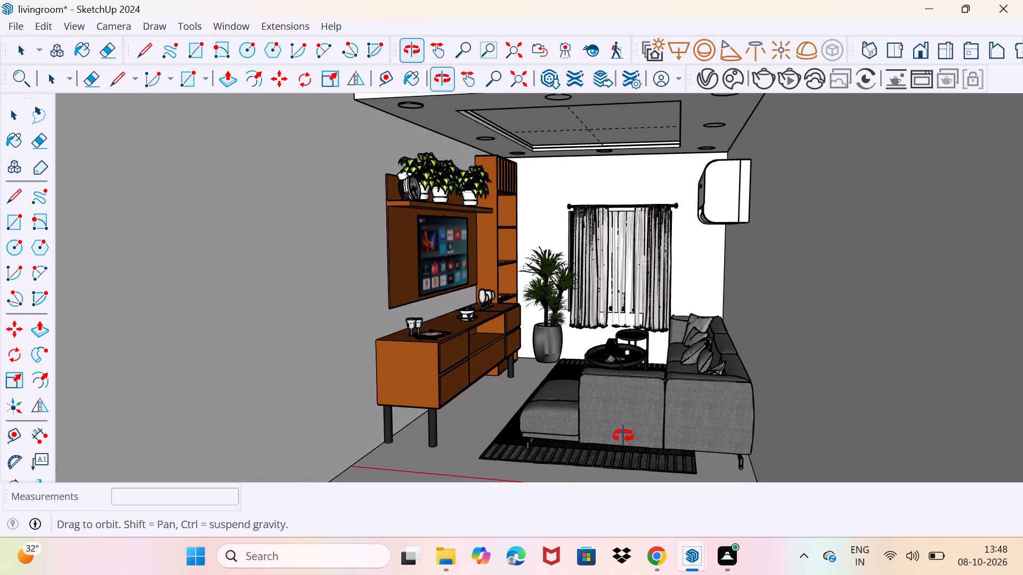
middle_drag(623, 436, 621, 434)
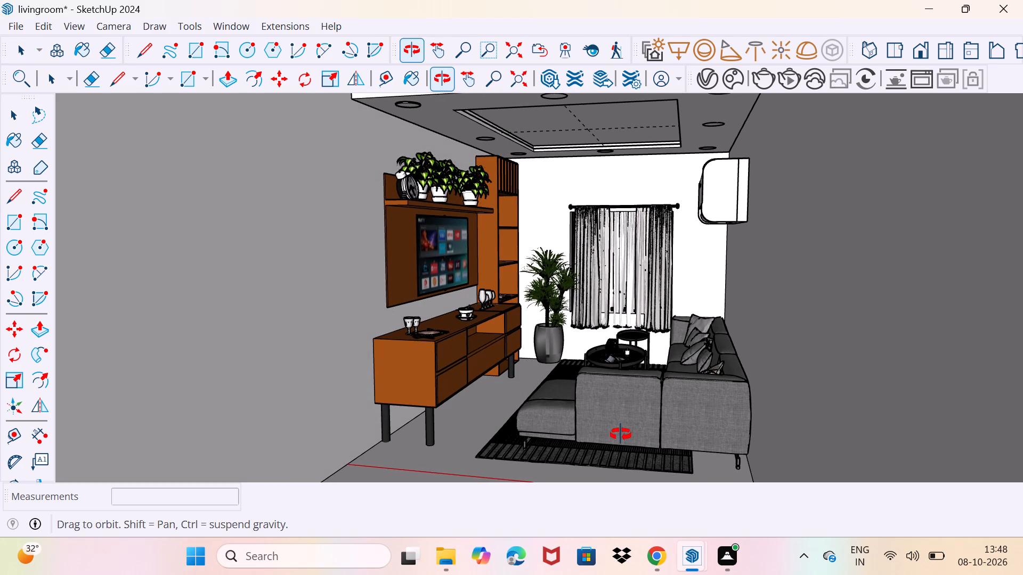
middle_drag(621, 434, 623, 422)
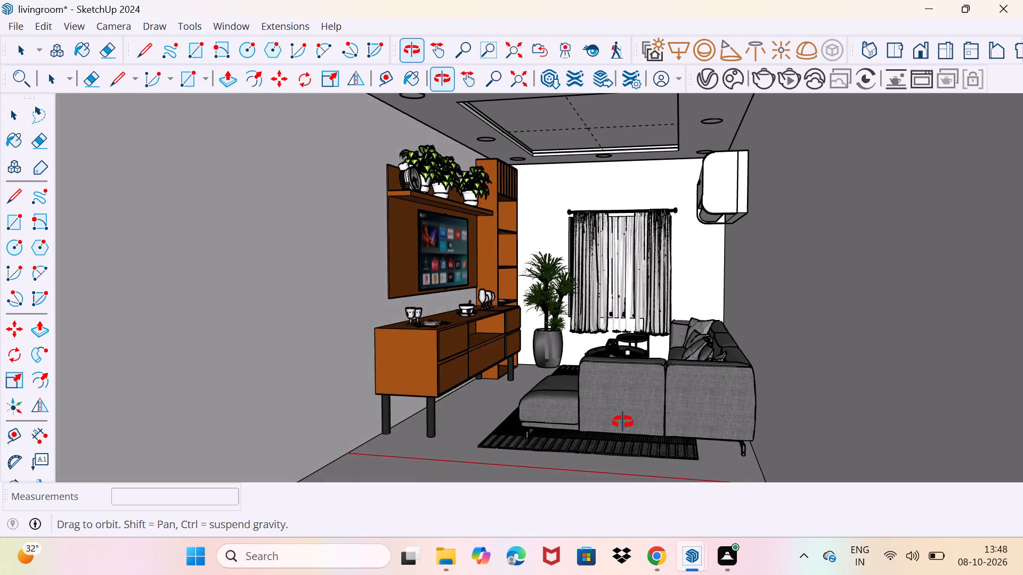
middle_drag(623, 422, 623, 422)
scroll(623, 422, down, 1)
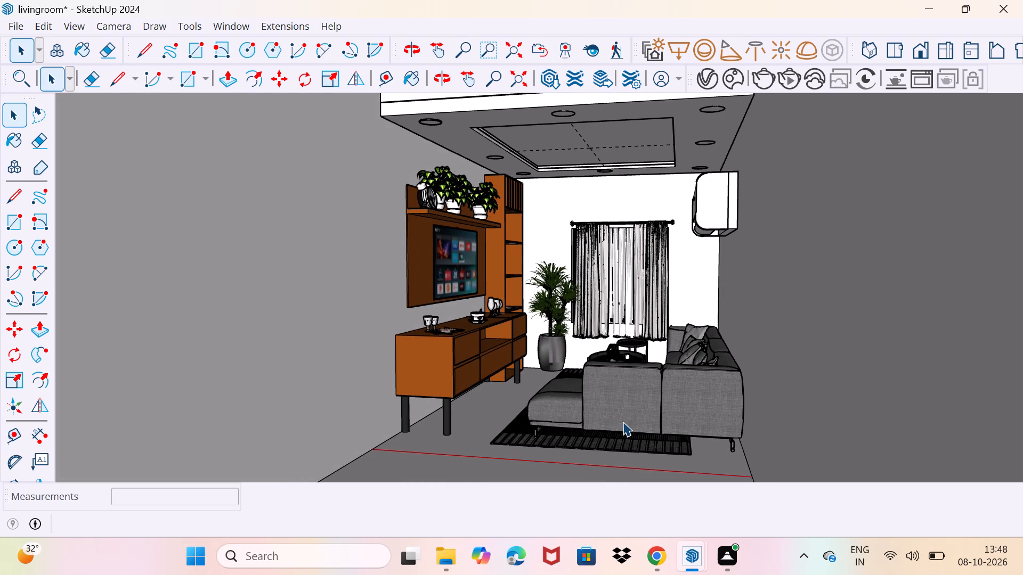
middle_click(623, 422)
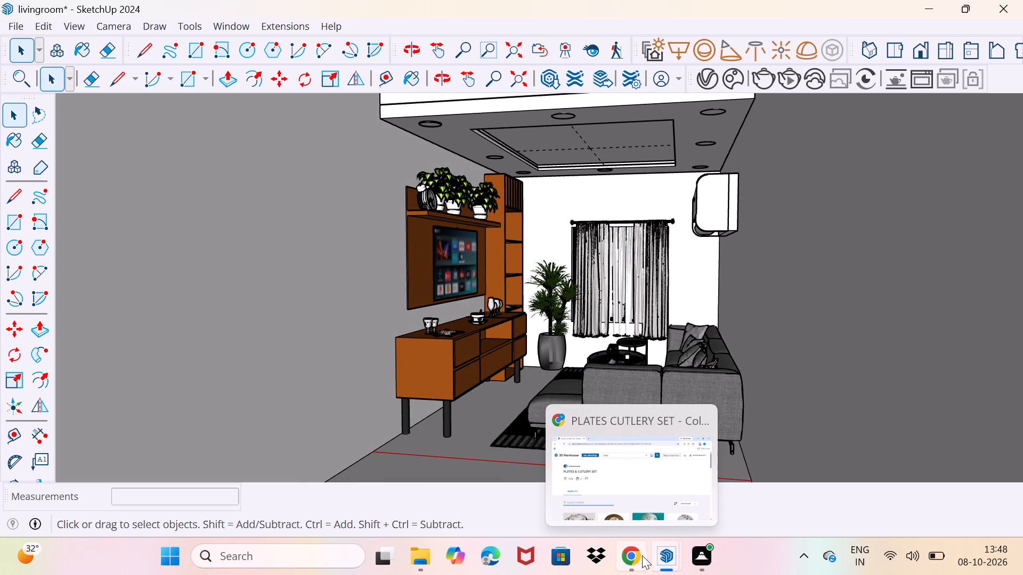
Switch to 3D Warehouse in Chrome and search for fan in place of plate.
click(684, 553)
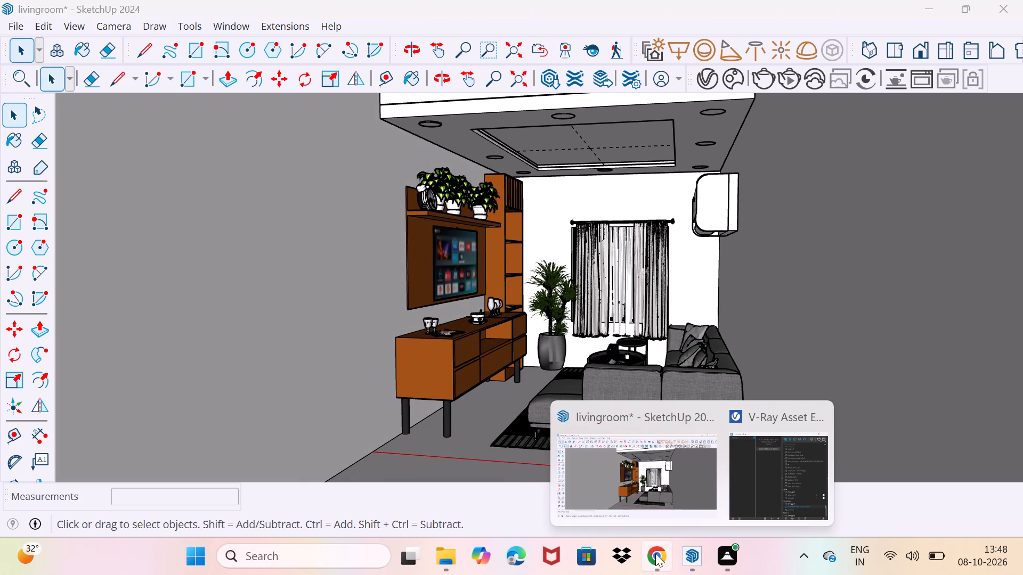
click(655, 553)
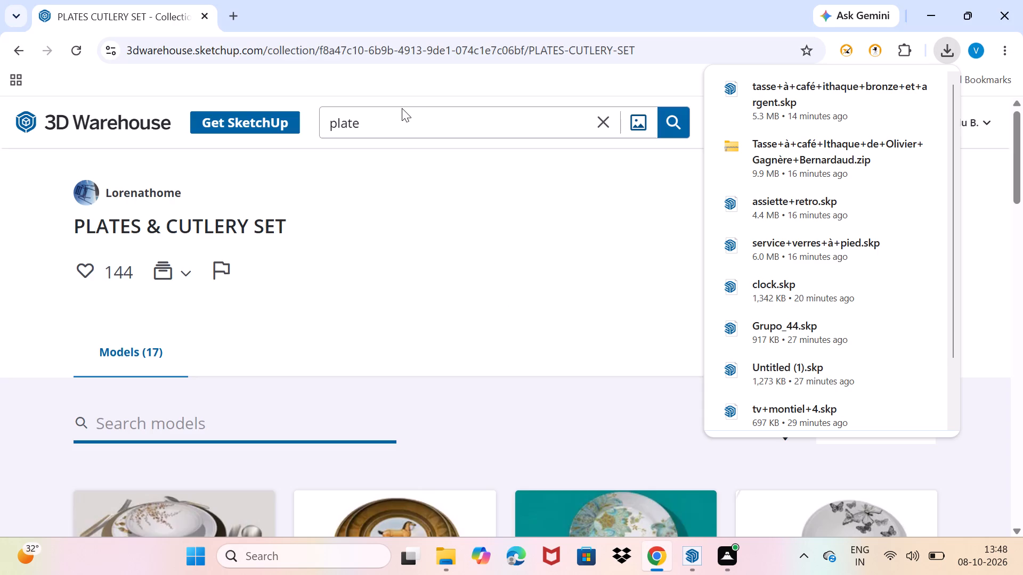
click(359, 130)
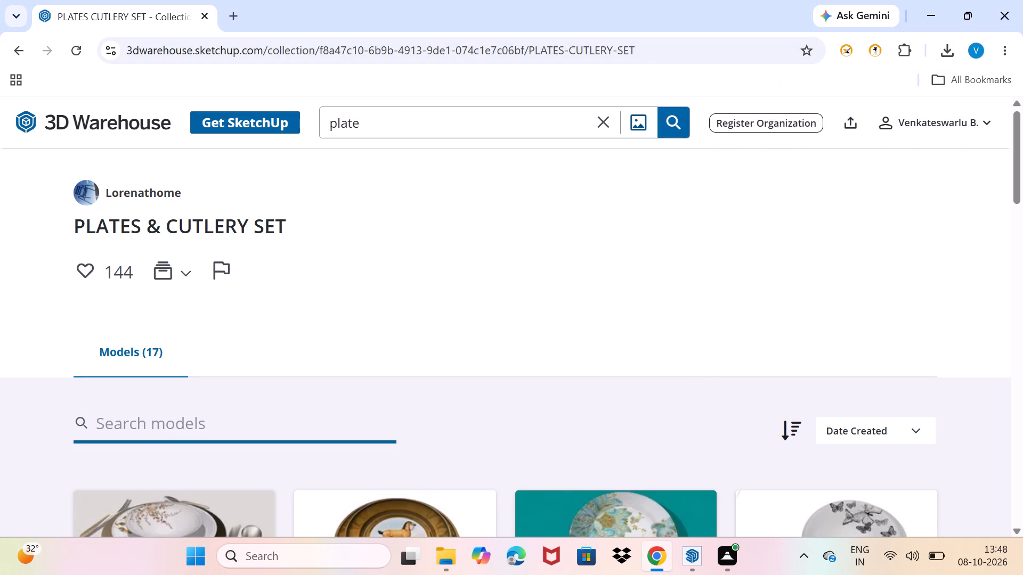
click(370, 125)
key(BackSpace)
key(BackSpace)
key(BackSpace)
key(BackSpace)
key(BackSpace)
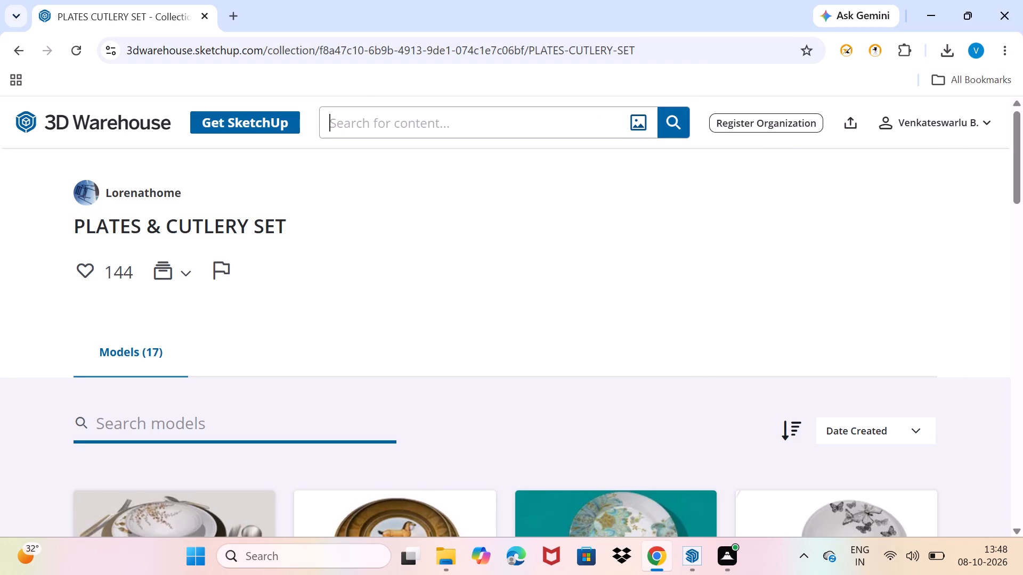
text(fan)
key(Return)
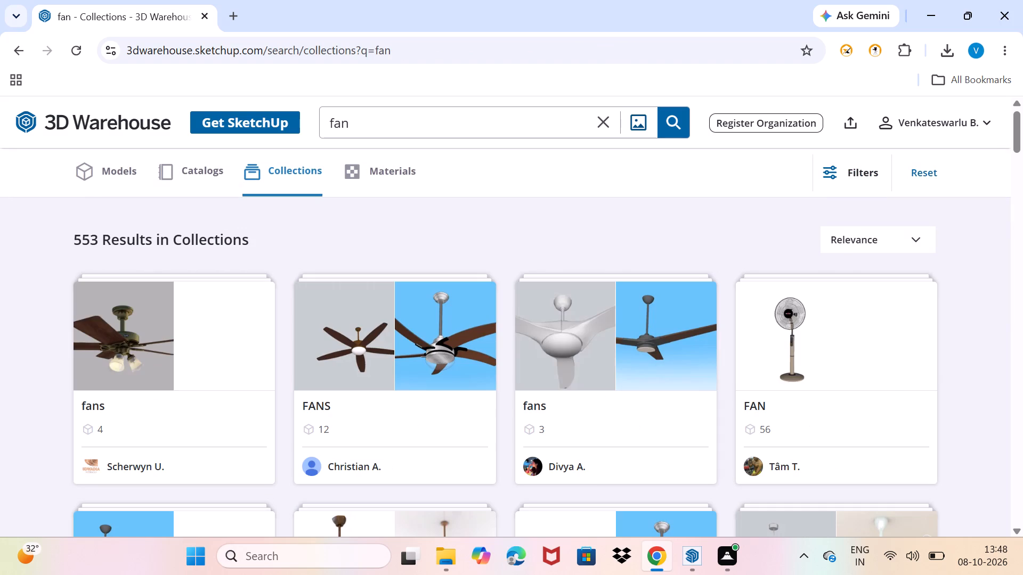
Browse the fan collections and open the fans collection with the white and dark grey three-blade ceiling fans.
scroll(381, 314, down, 2)
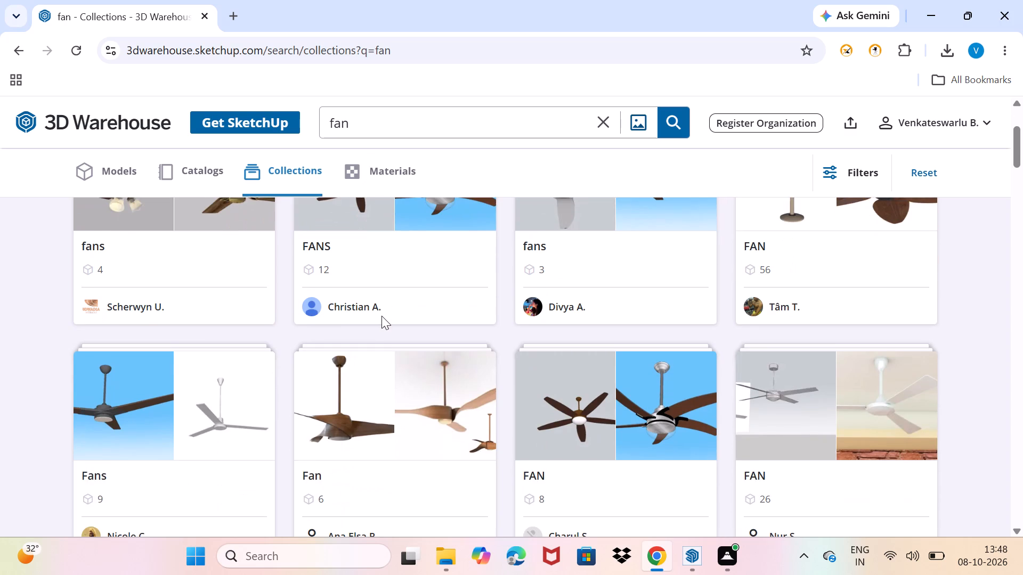
scroll(381, 316, up, 2)
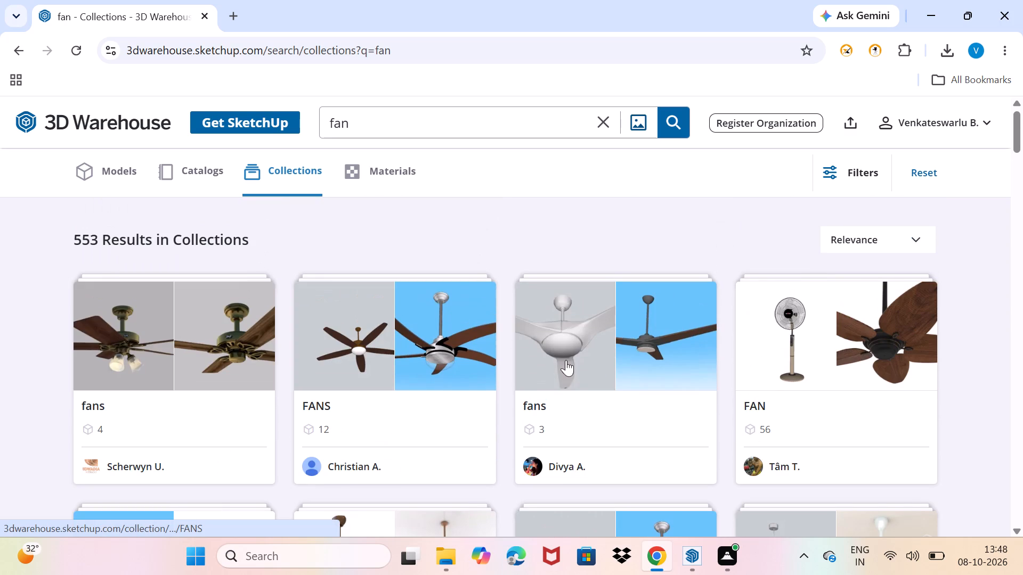
click(660, 348)
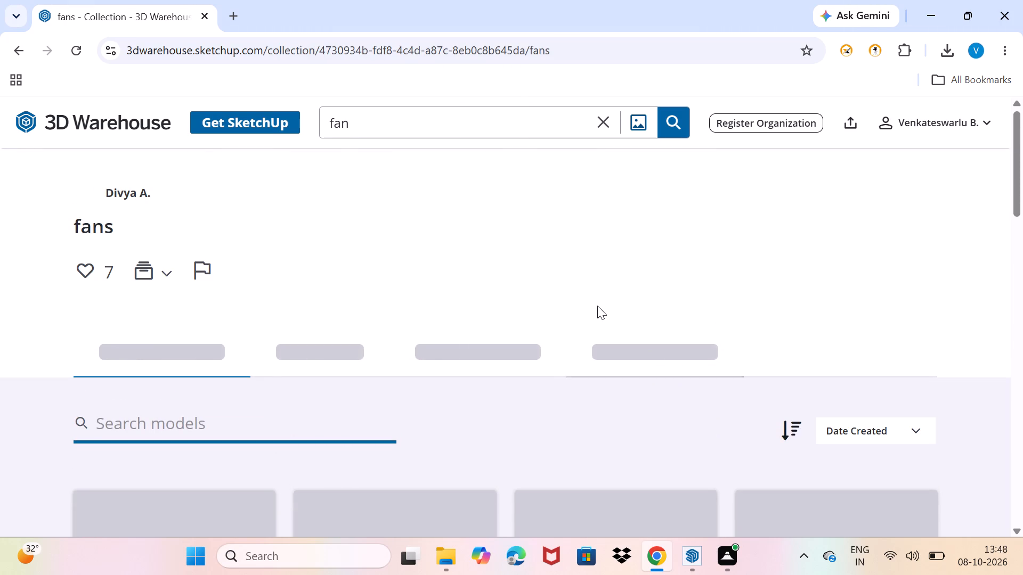
Download the white three-blade fan model from the fans collection as a SketchUp file.
scroll(597, 306, down, 3)
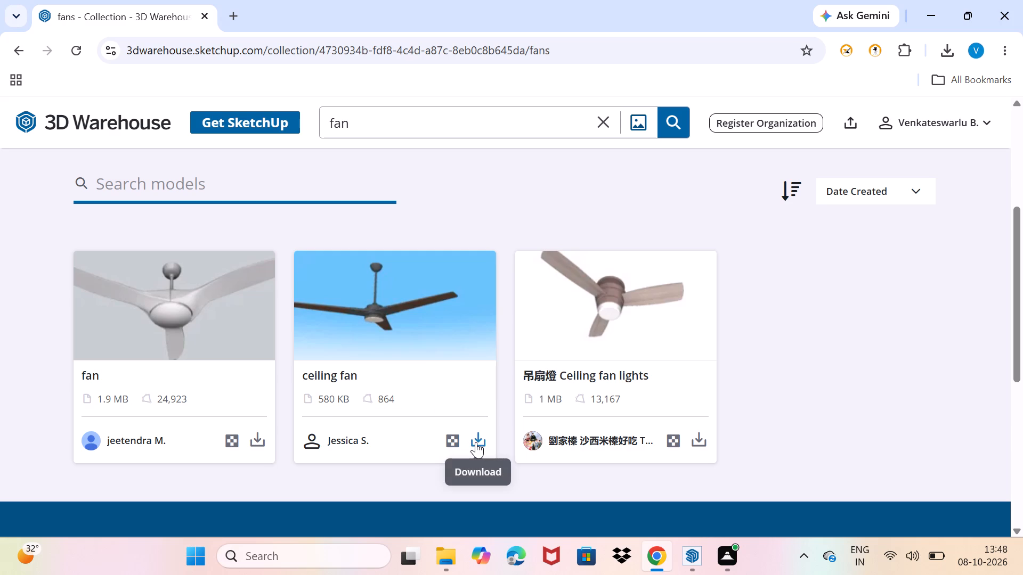
click(261, 440)
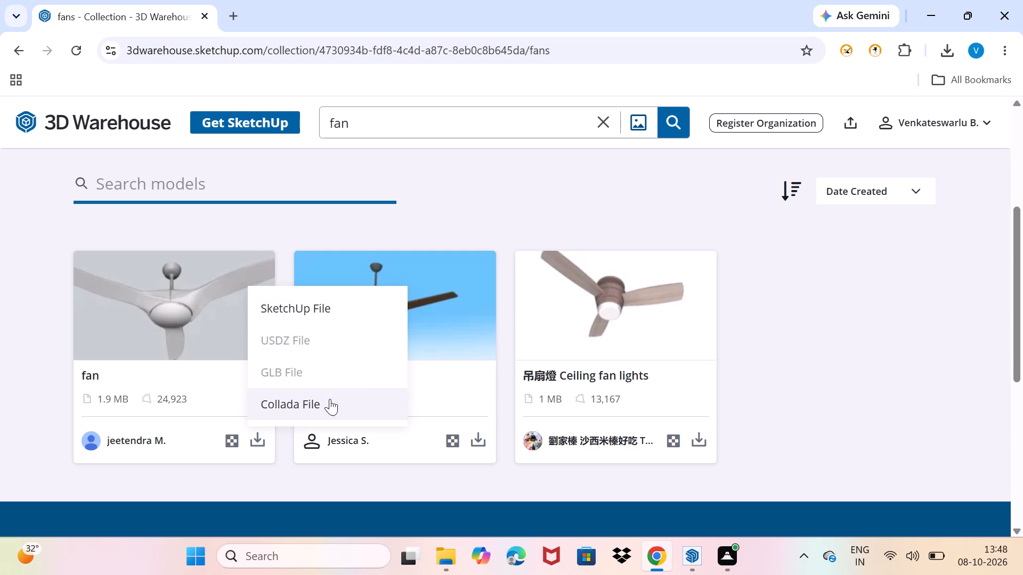
click(307, 313)
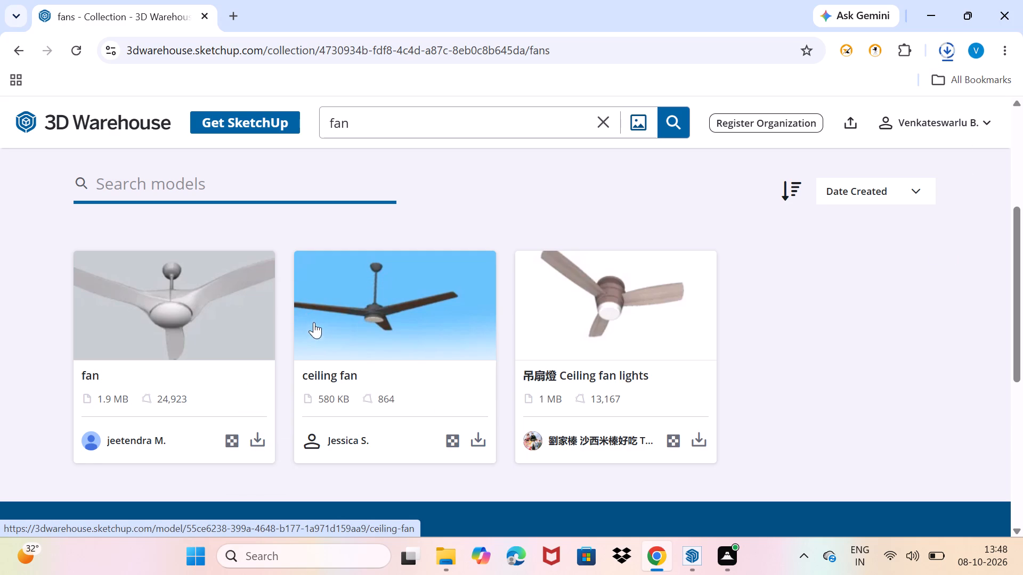
Switch to the livingroom model in SketchUp, import the downloaded fan from Downloads and place it in front of the curtains.
click(698, 564)
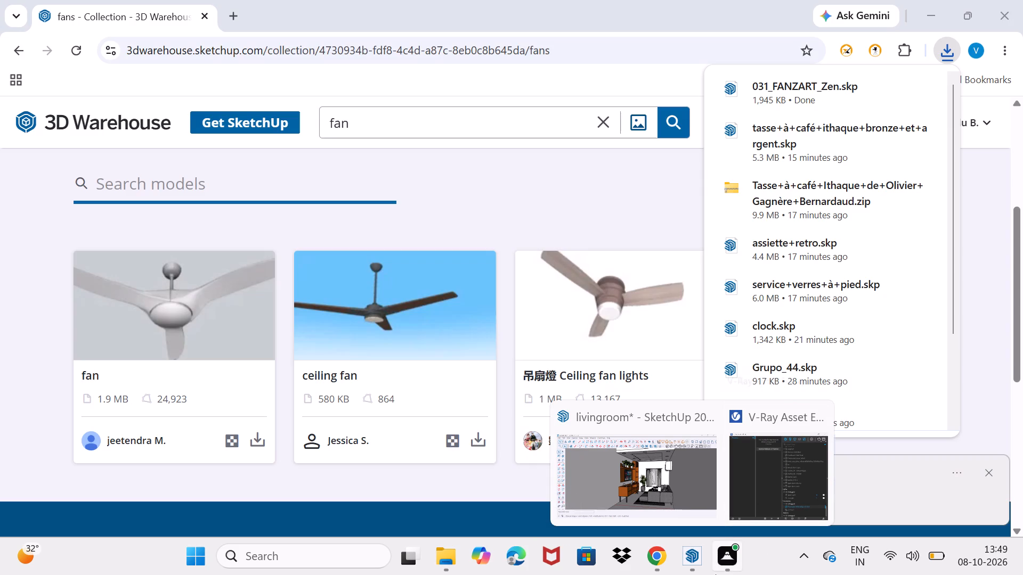
click(634, 495)
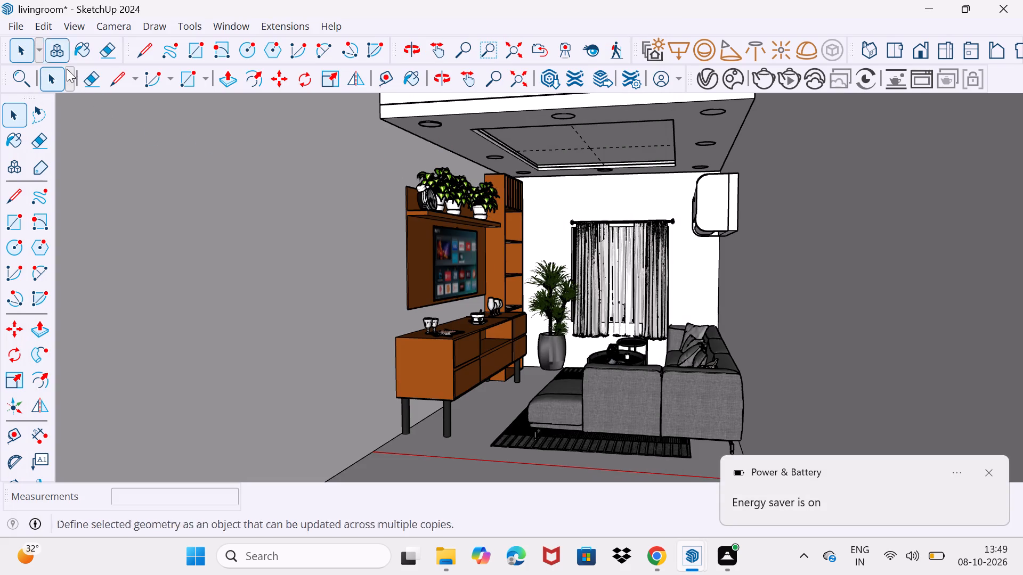
click(17, 31)
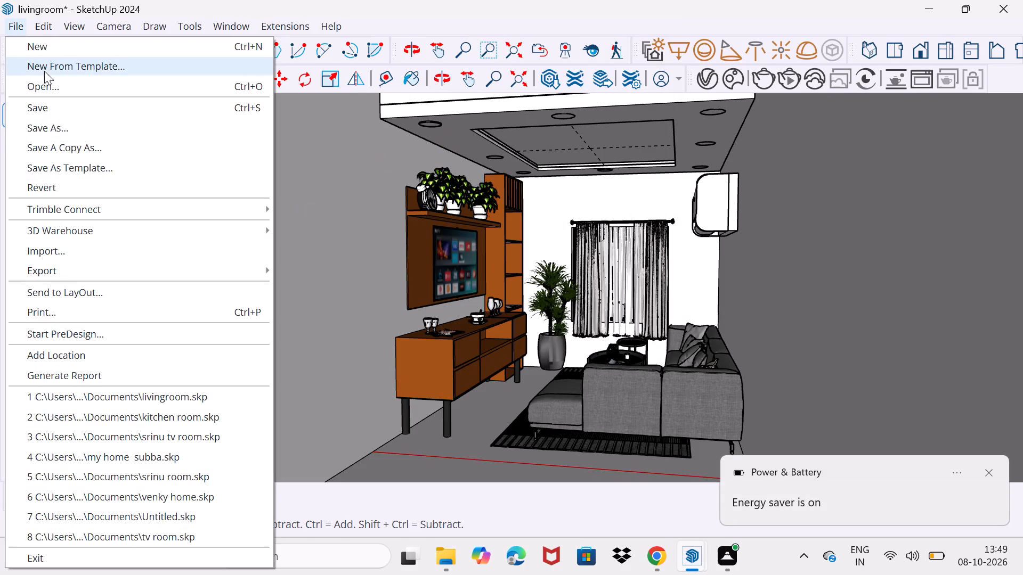
click(57, 248)
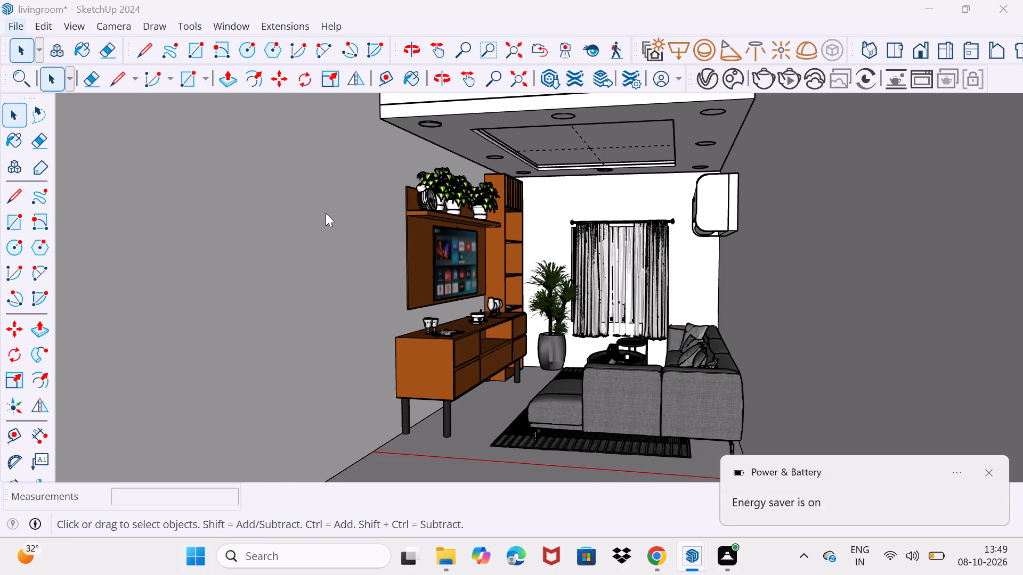
click(79, 196)
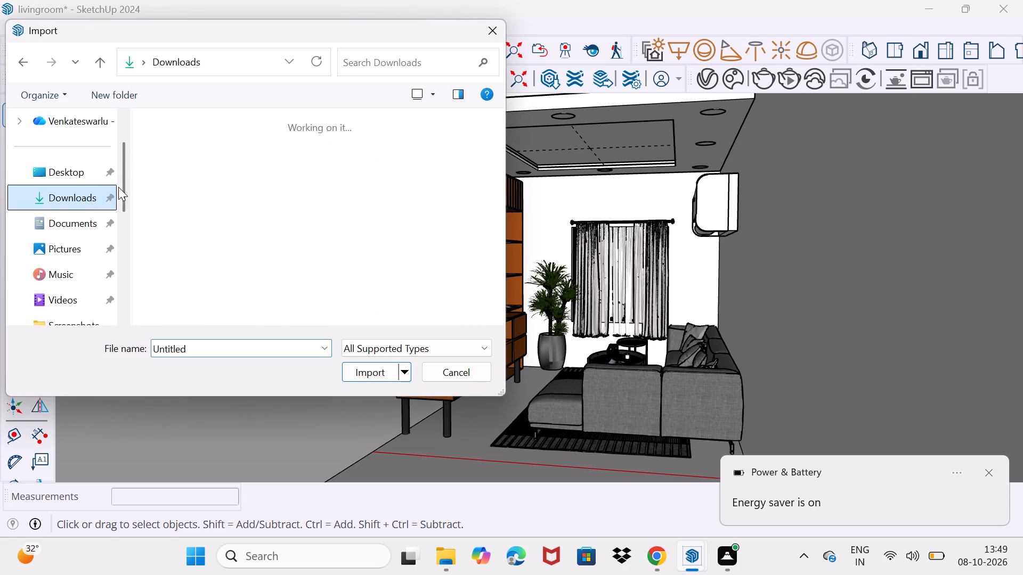
click(224, 184)
click(364, 374)
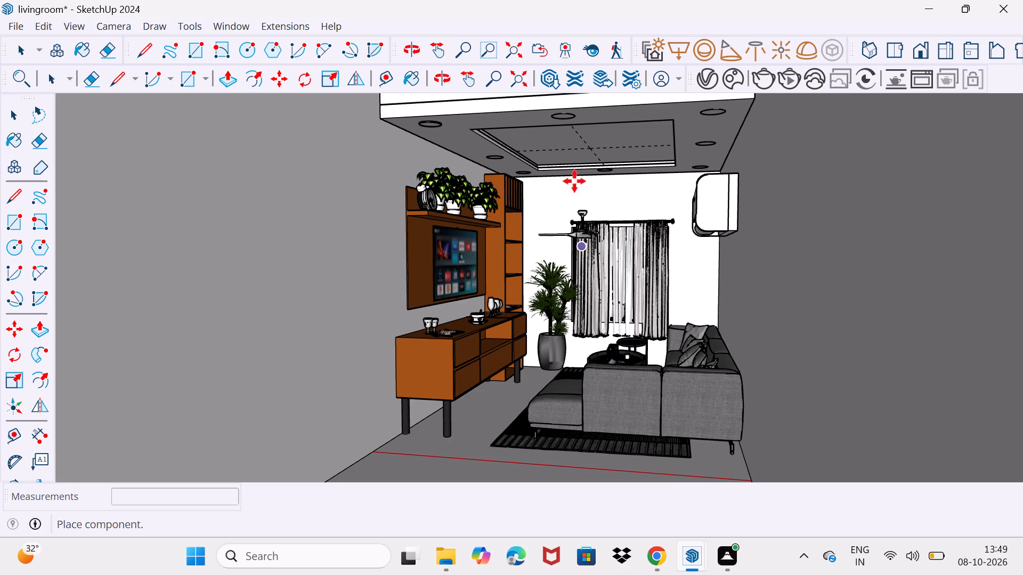
middle_drag(582, 161, 529, 191)
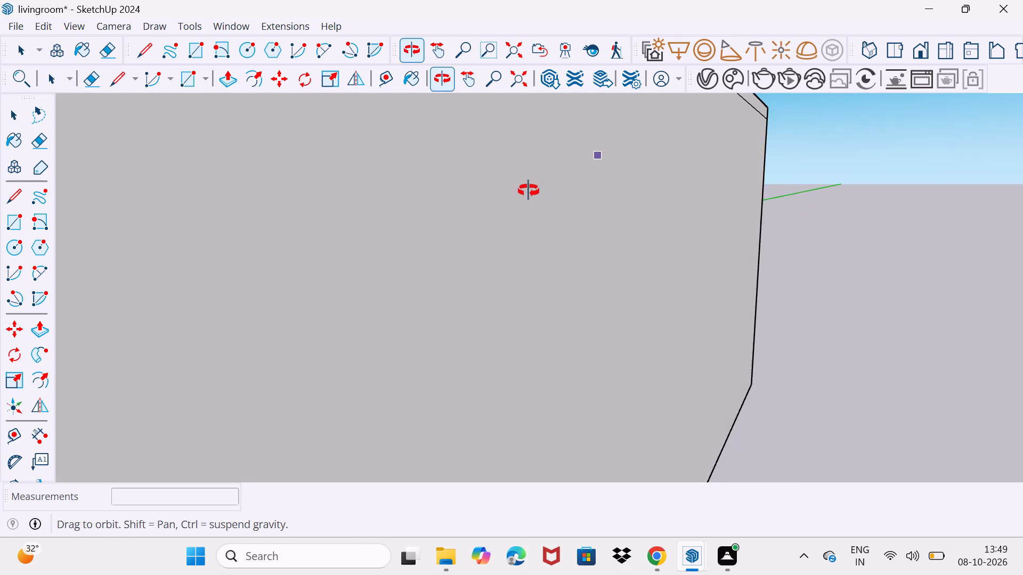
middle_drag(529, 191, 615, 177)
scroll(606, 154, up, 2)
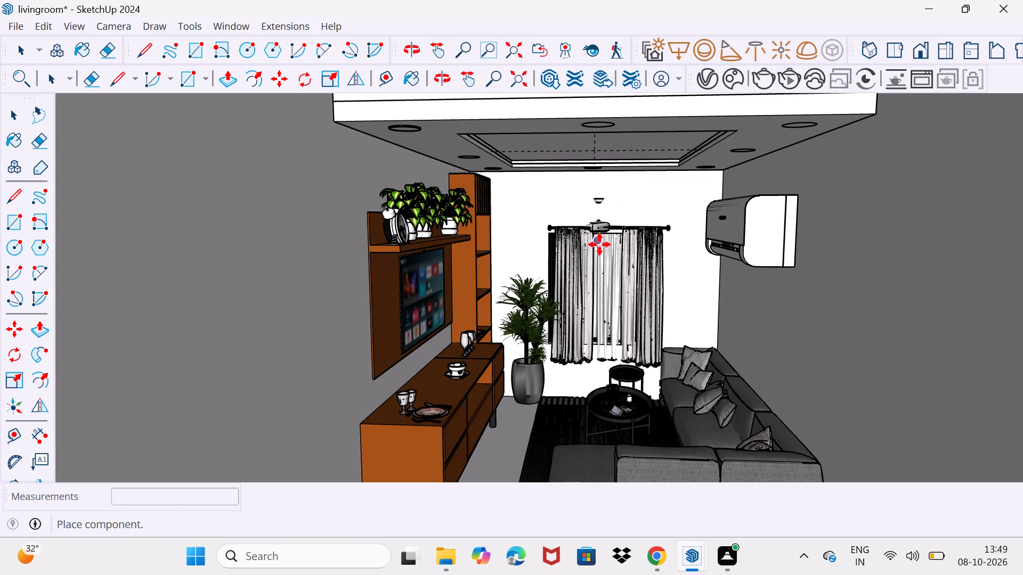
click(599, 244)
Move the ceiling fan up to the recessed centre of the false ceiling, with its mount against the ceiling face, and deselect it.
scroll(602, 220, up, 5)
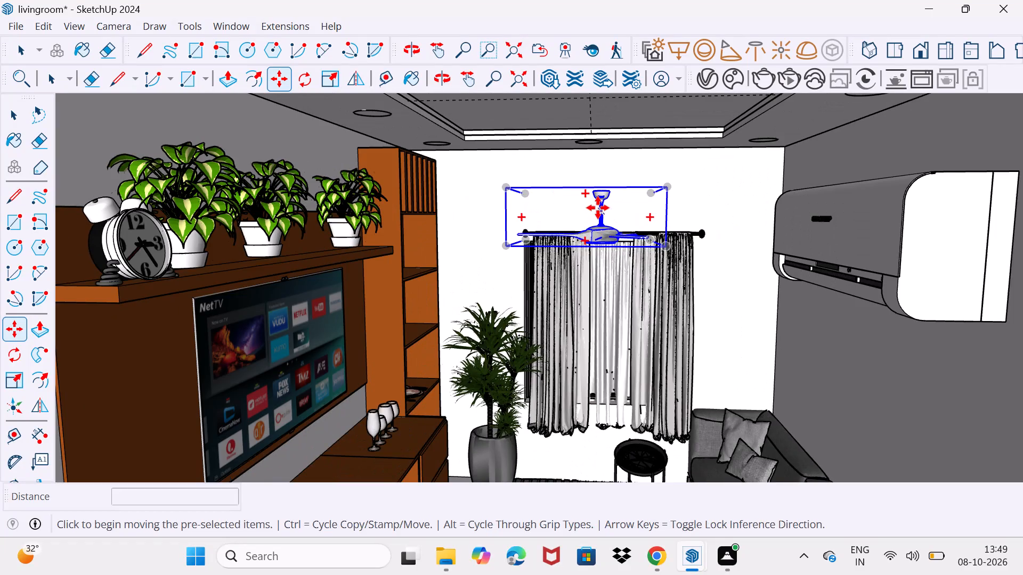
middle_drag(597, 209, 603, 205)
scroll(598, 212, down, 2)
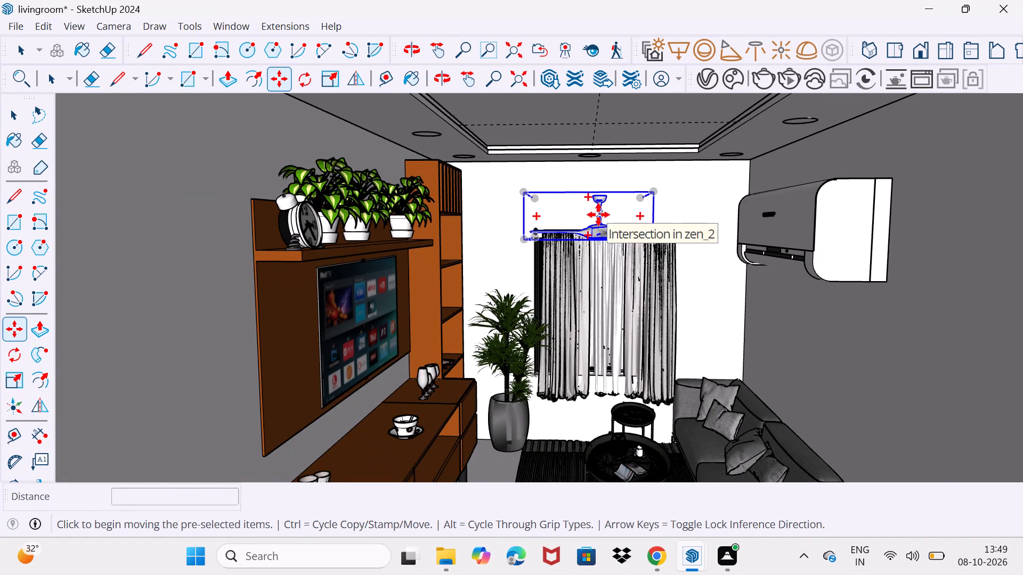
key(m)
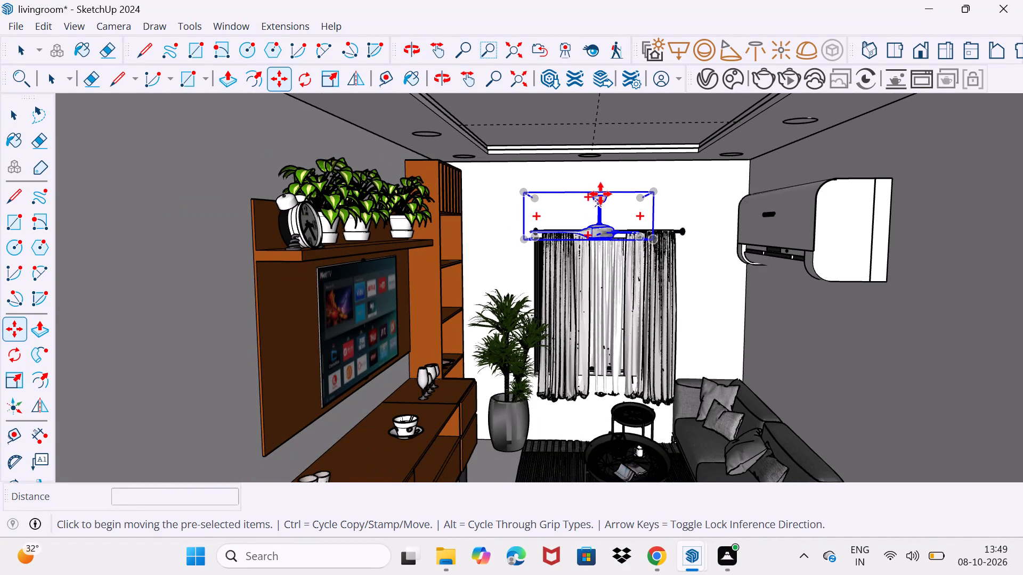
click(522, 195)
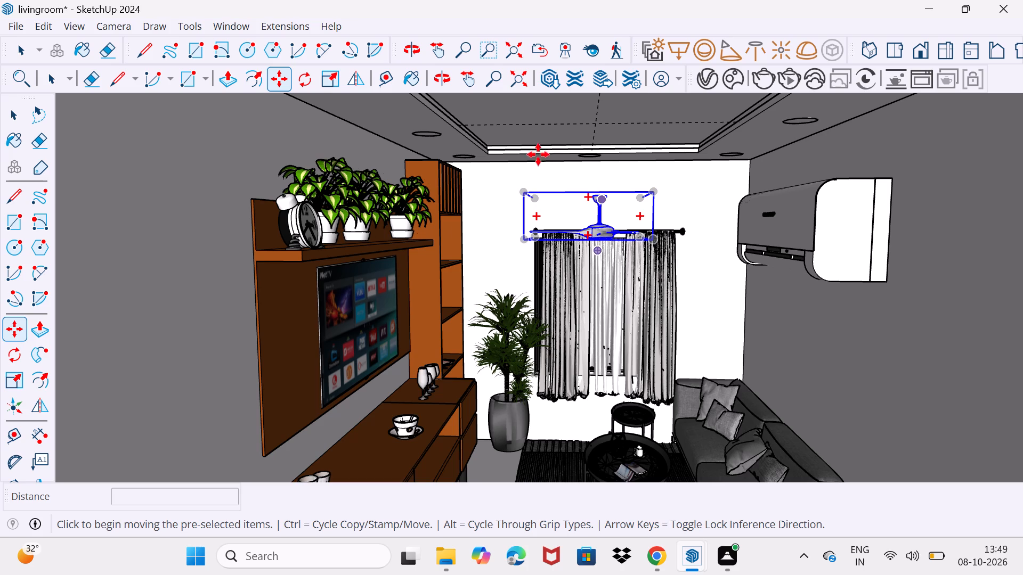
drag(598, 251, 605, 212)
scroll(606, 244, down, 2)
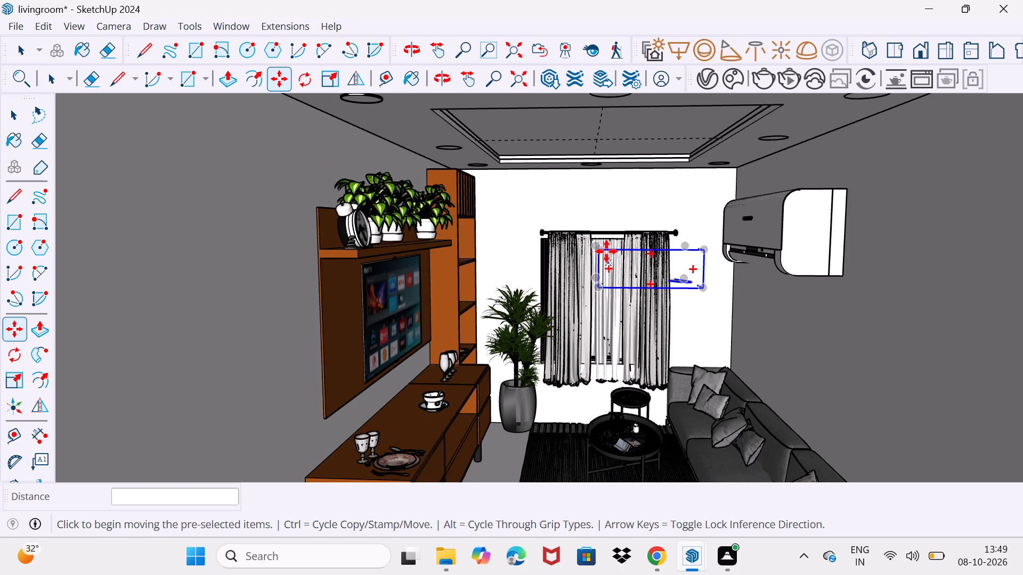
drag(600, 253, 584, 182)
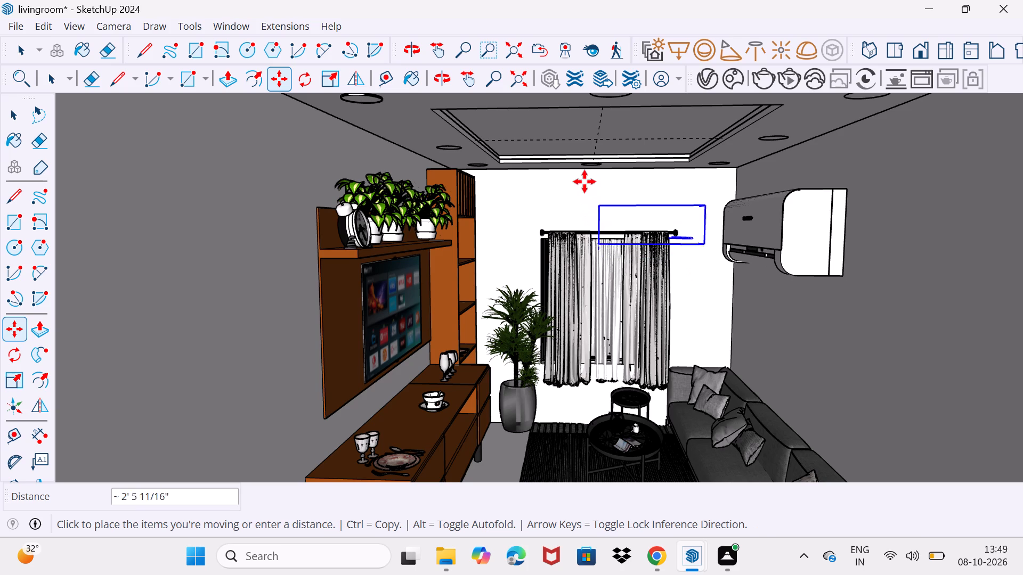
drag(584, 182, 530, 135)
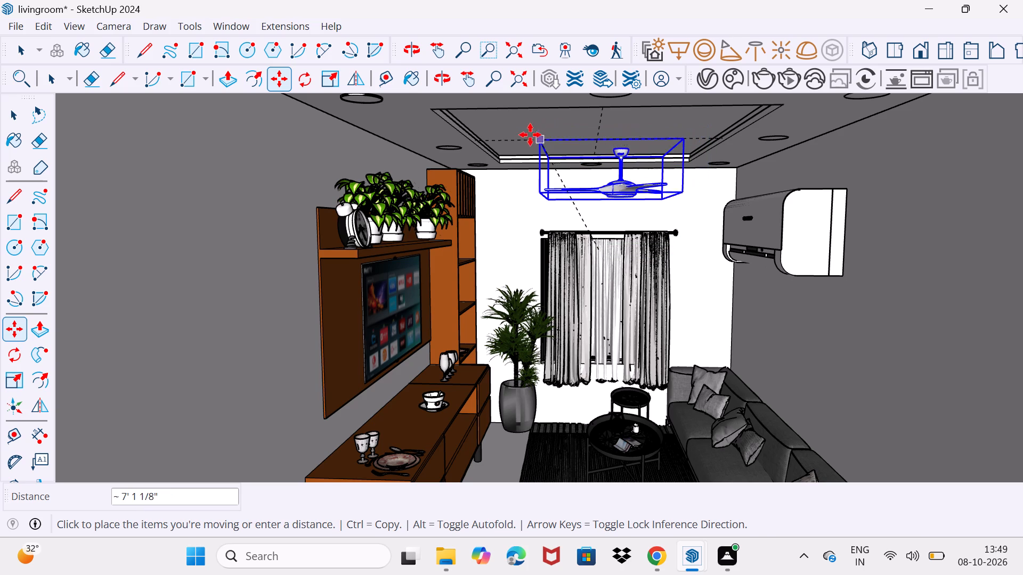
drag(530, 135, 510, 127)
click(510, 127)
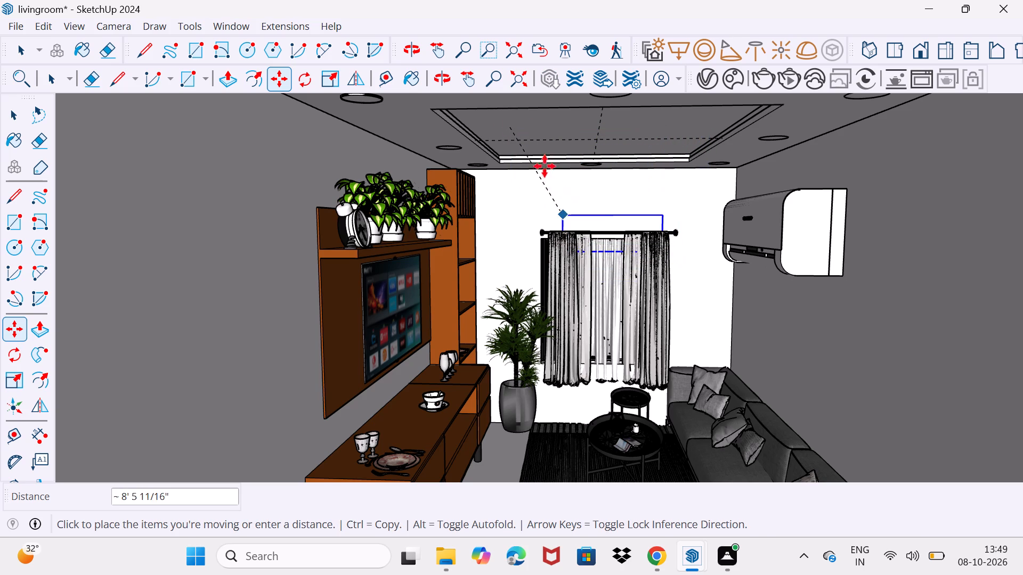
click(514, 130)
key(space)
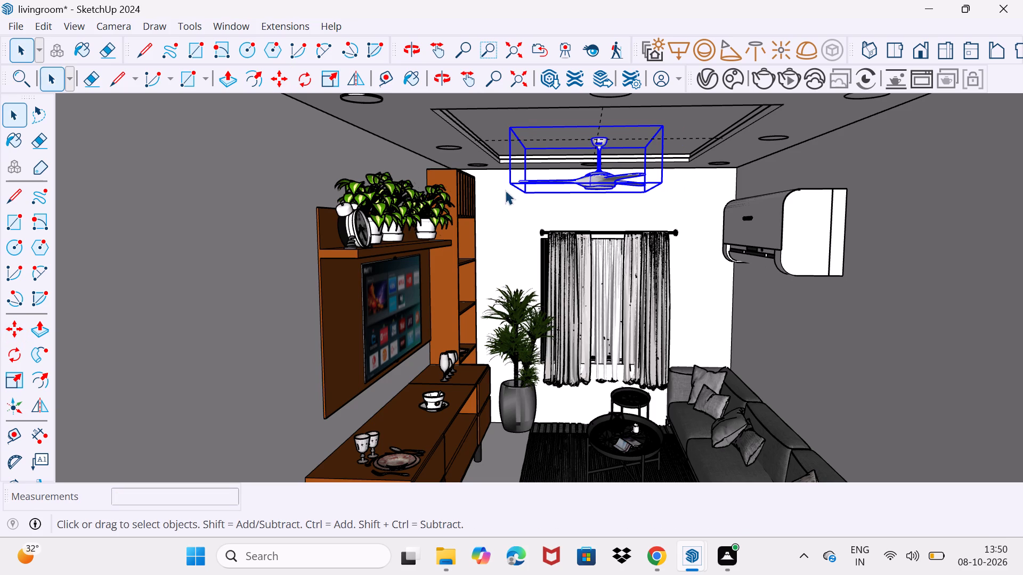
drag(507, 200, 513, 193)
Frame an interior view from the room's front, taking in the TV unit, ceiling fan, curtains, air conditioner and sofa.
scroll(570, 169, down, 3)
middle_drag(628, 239, 577, 231)
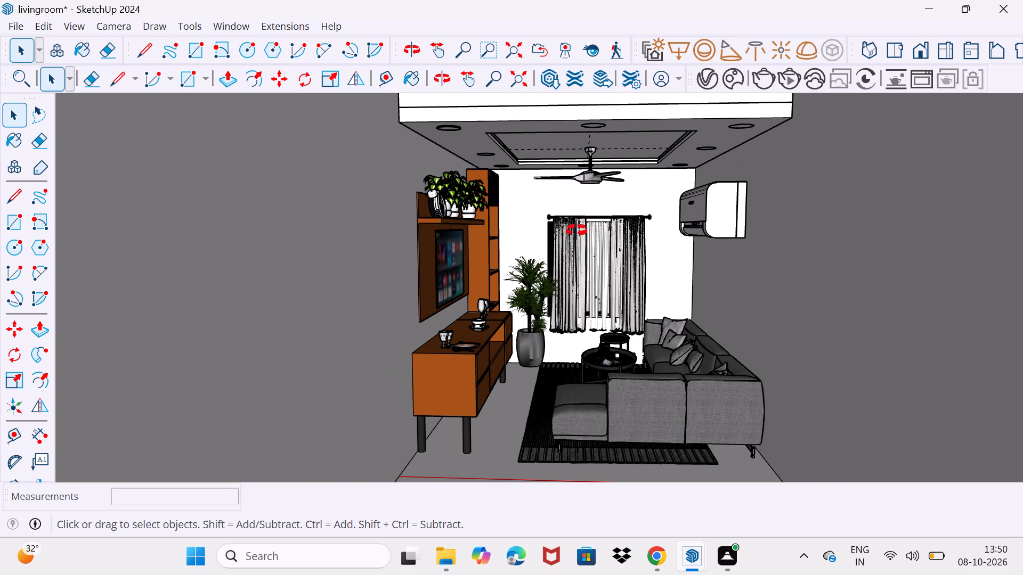
middle_drag(577, 231, 623, 215)
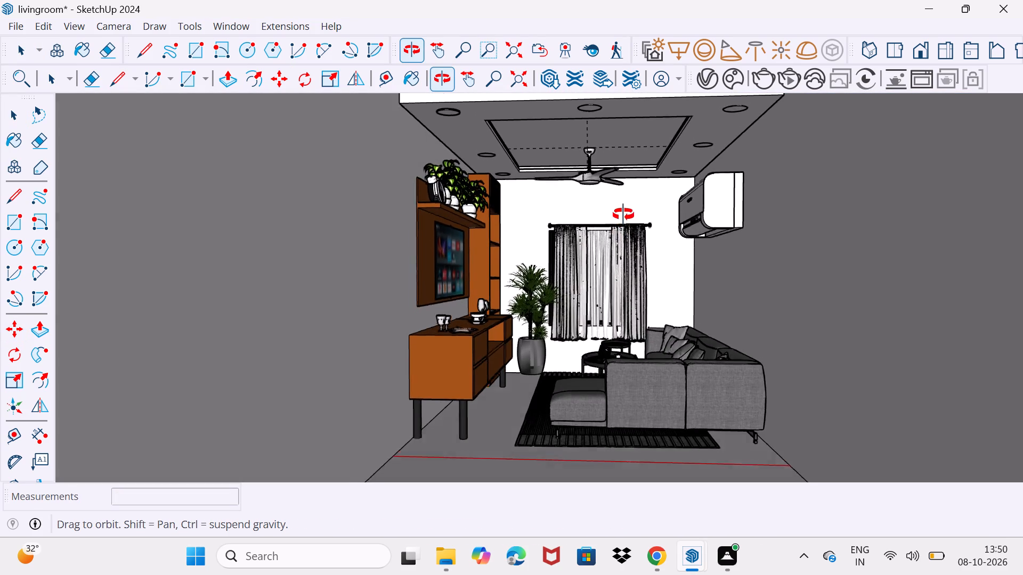
middle_drag(623, 215, 604, 220)
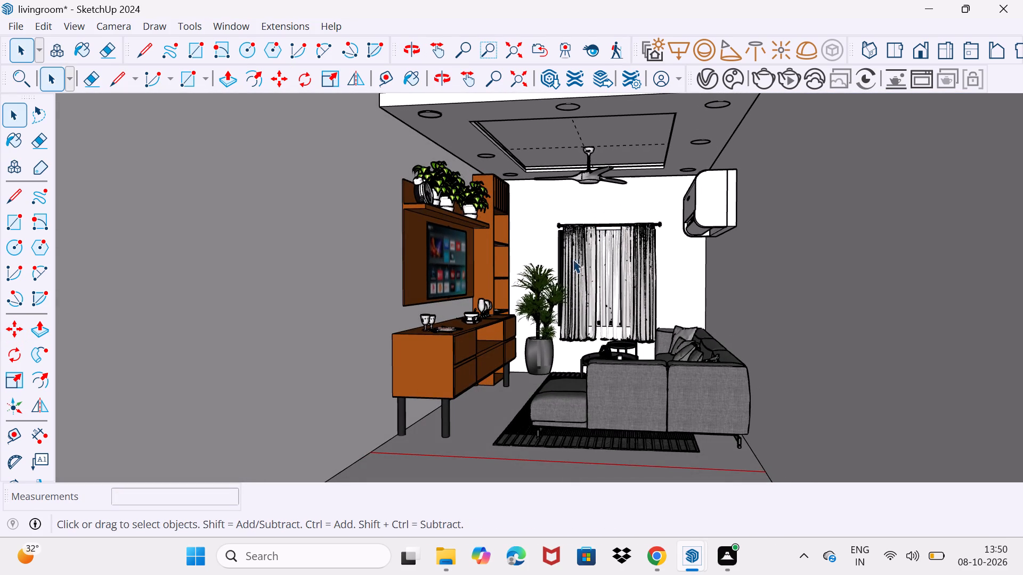
scroll(556, 284, up, 1)
scroll(557, 278, down, 1)
middle_drag(558, 292, 557, 300)
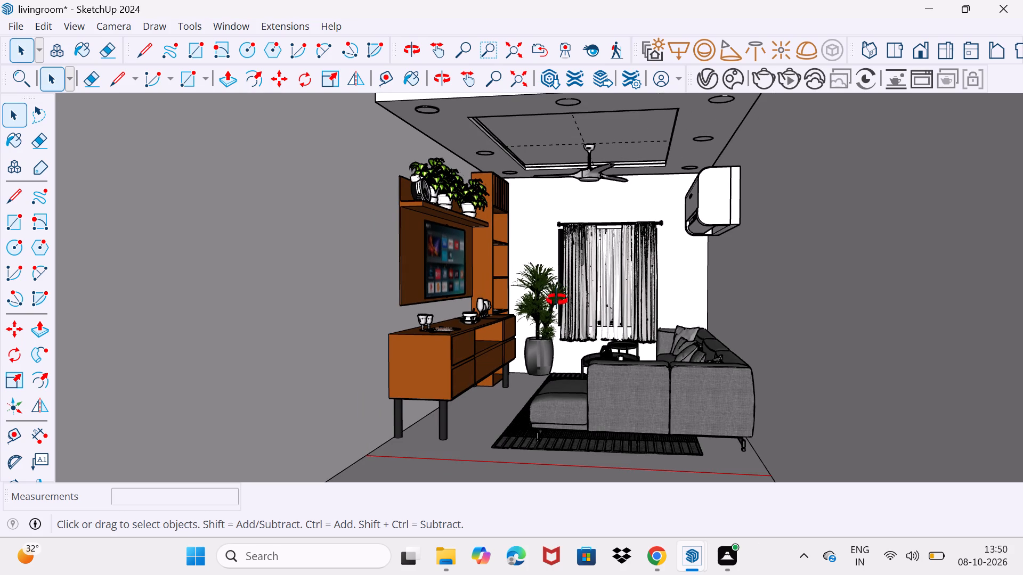
middle_drag(557, 300, 549, 299)
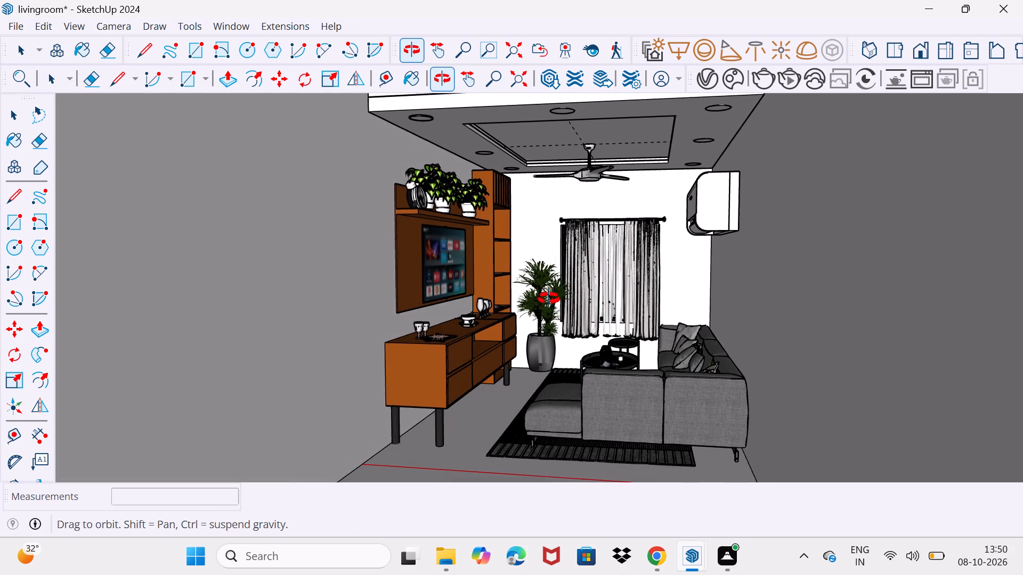
middle_drag(549, 299, 549, 292)
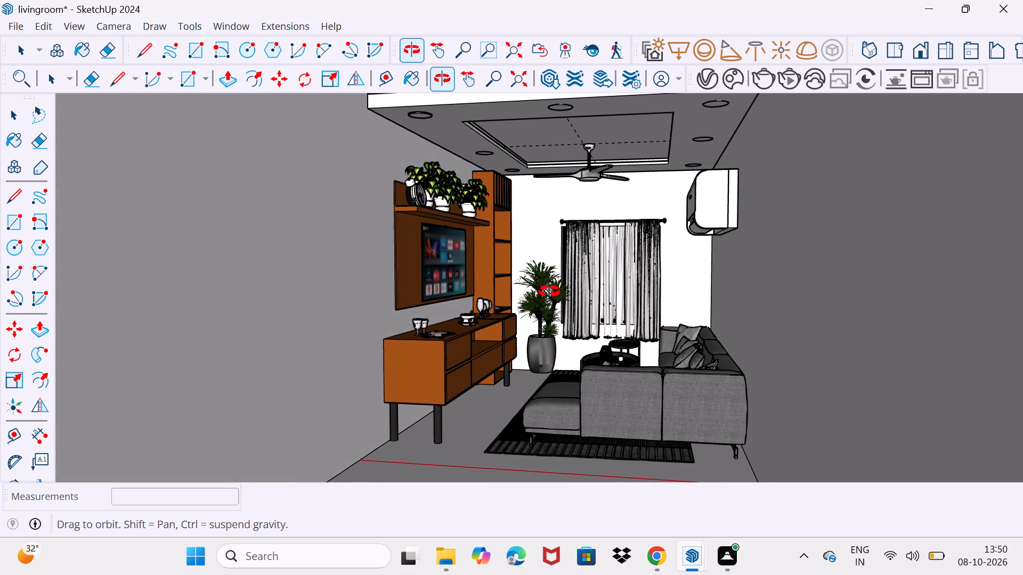
middle_drag(549, 292, 543, 291)
middle_drag(544, 293, 544, 285)
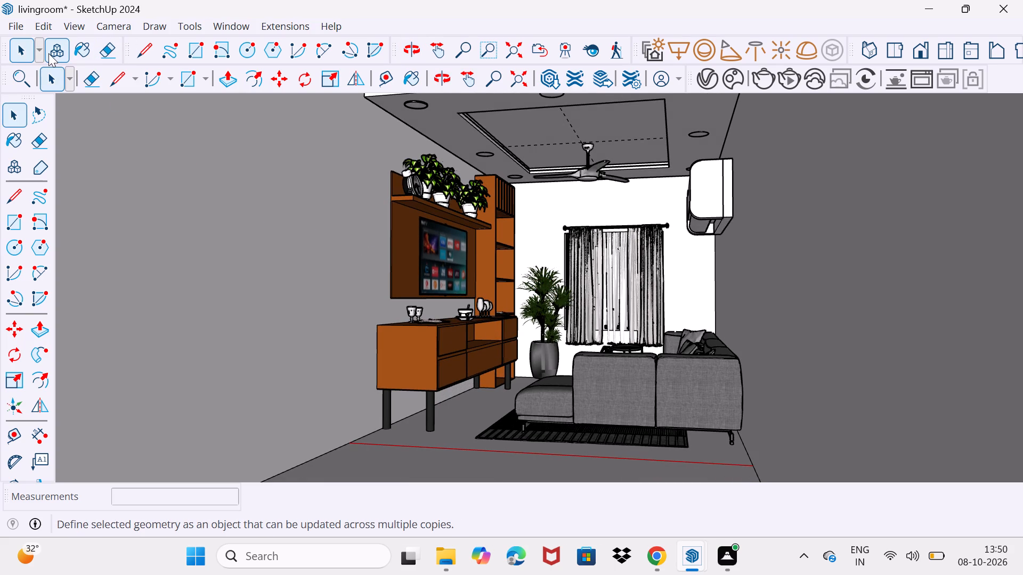
Show the Default Tray and add a scene that saves the framed interior view.
click(232, 28)
click(249, 48)
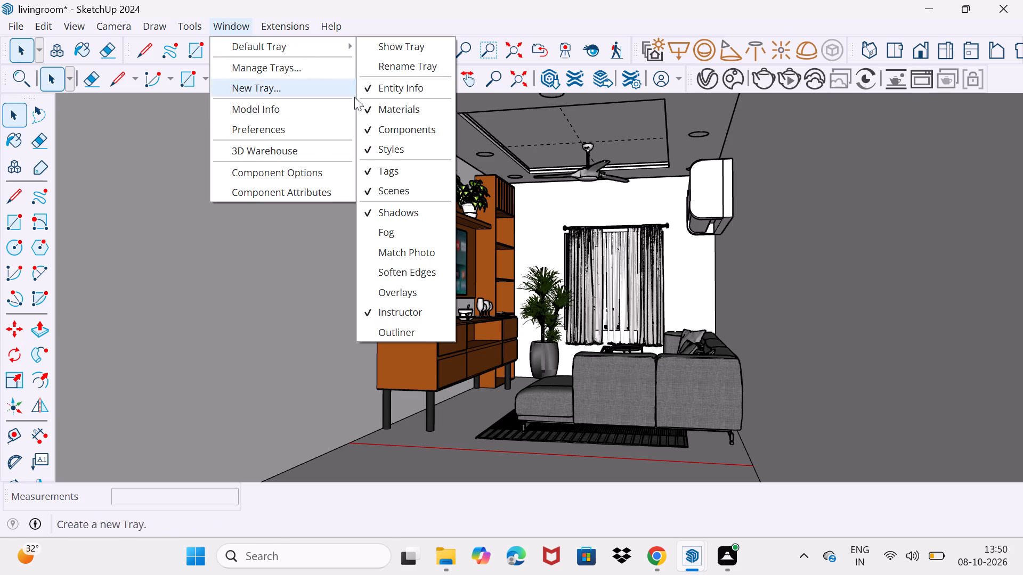
click(367, 113)
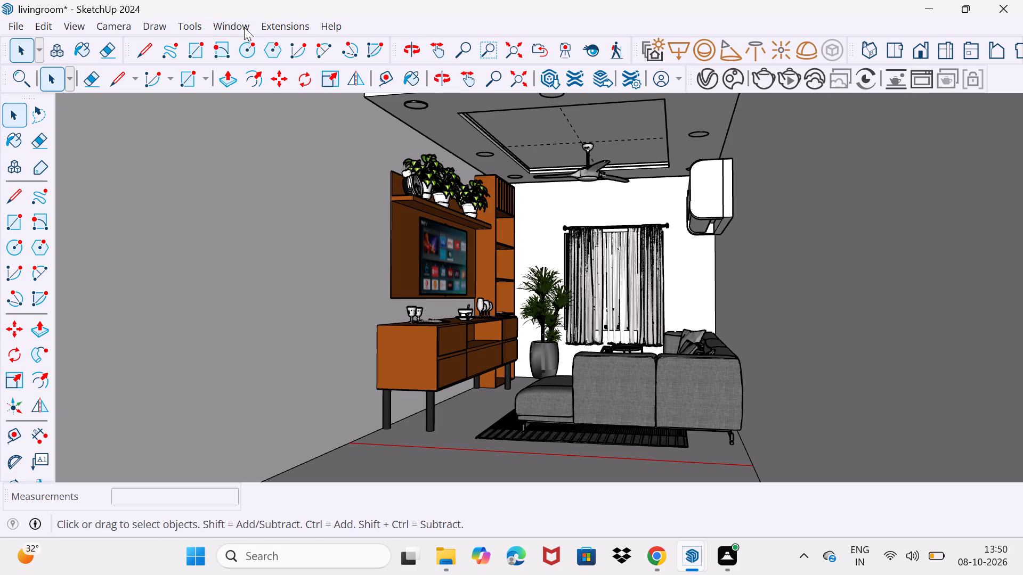
click(244, 27)
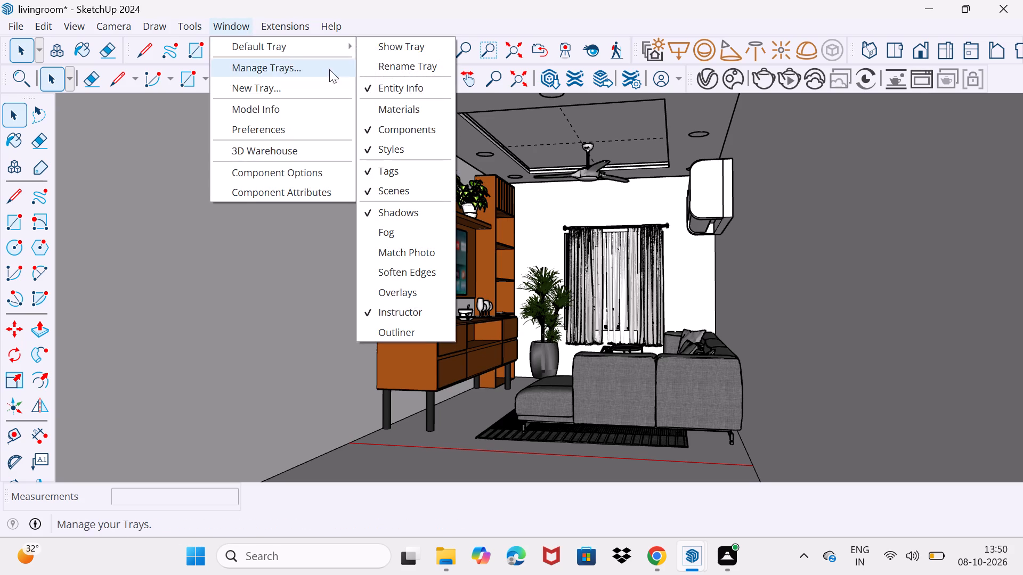
click(375, 118)
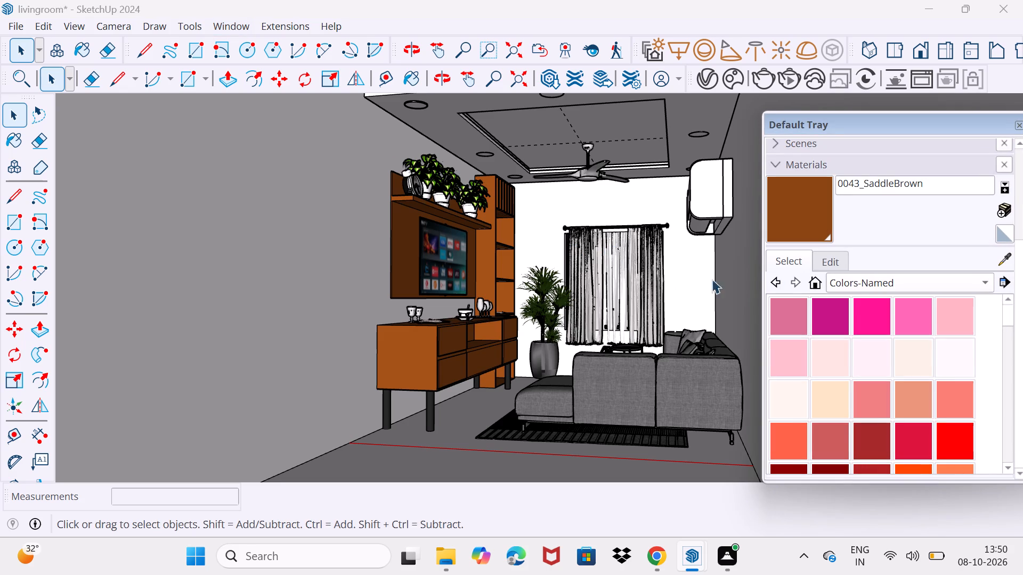
scroll(850, 280, down, 4)
scroll(838, 322, down, 5)
scroll(912, 299, down, 1)
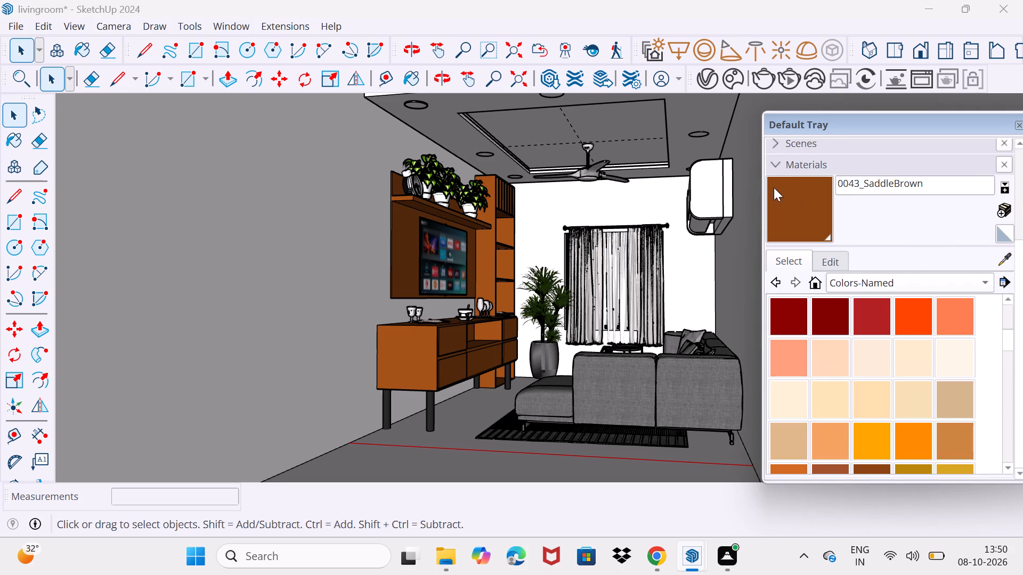
click(778, 164)
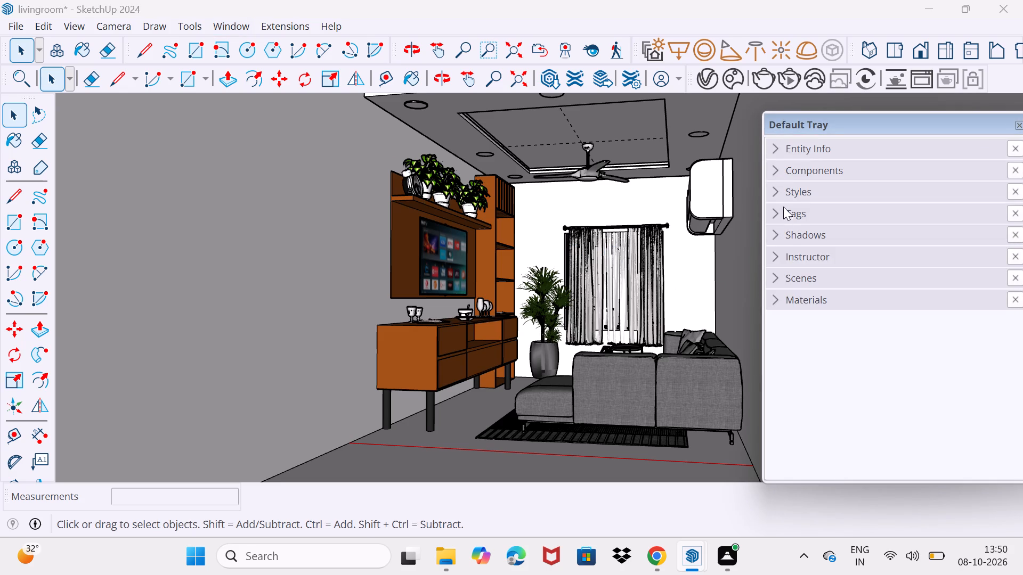
click(781, 277)
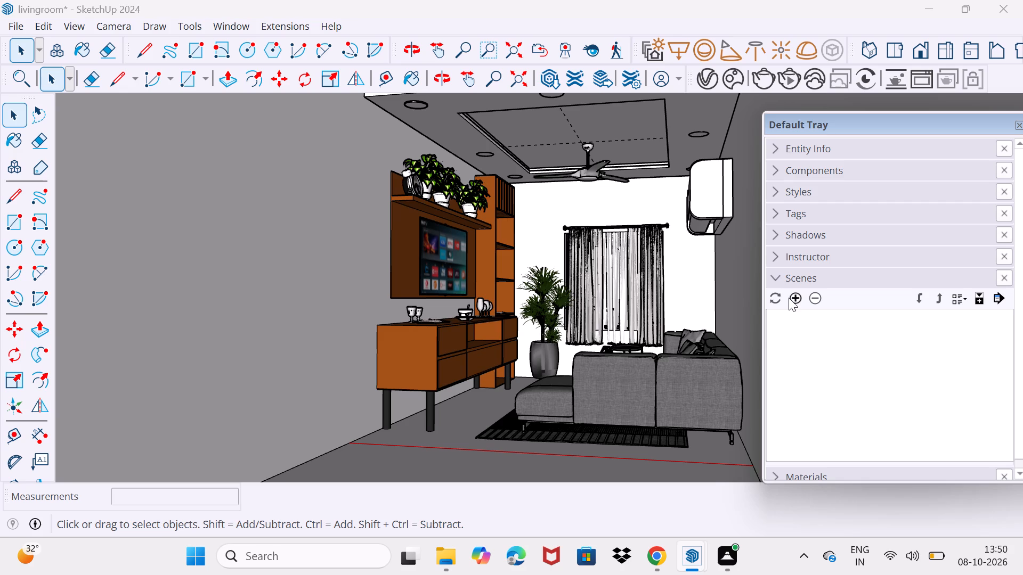
click(797, 300)
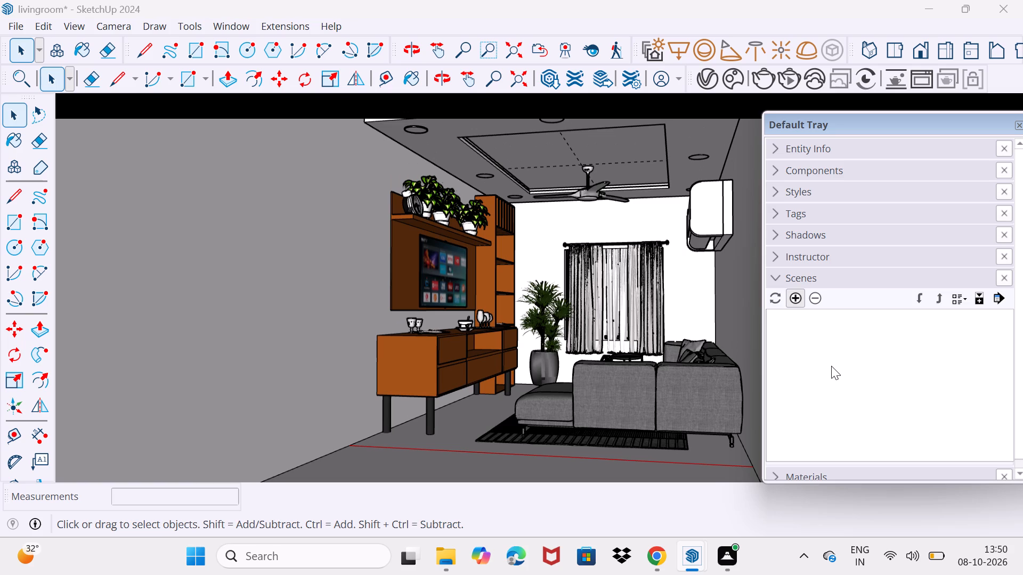
Add a second scene of the same interior view and close the Default Tray.
click(796, 299)
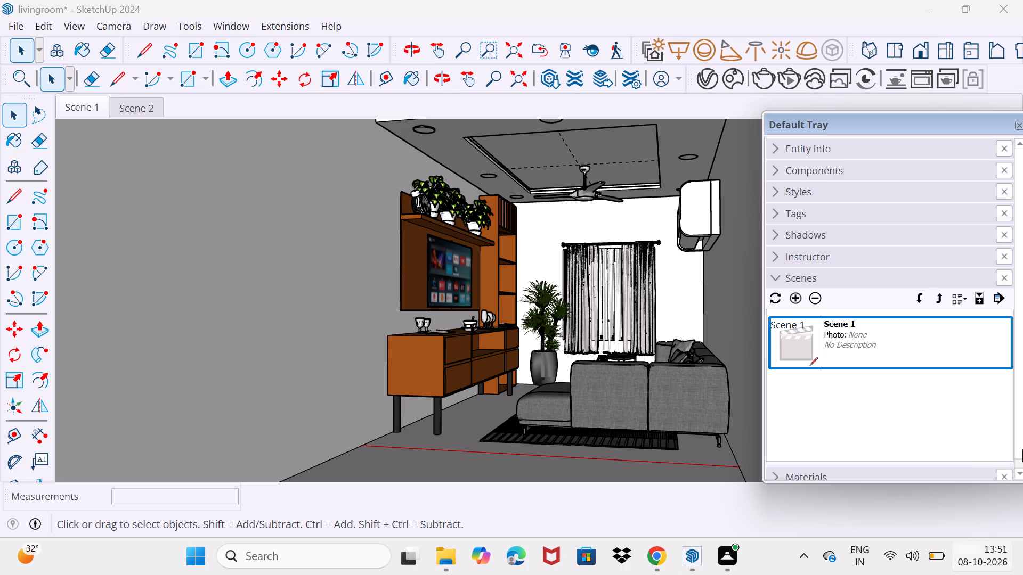
click(1018, 124)
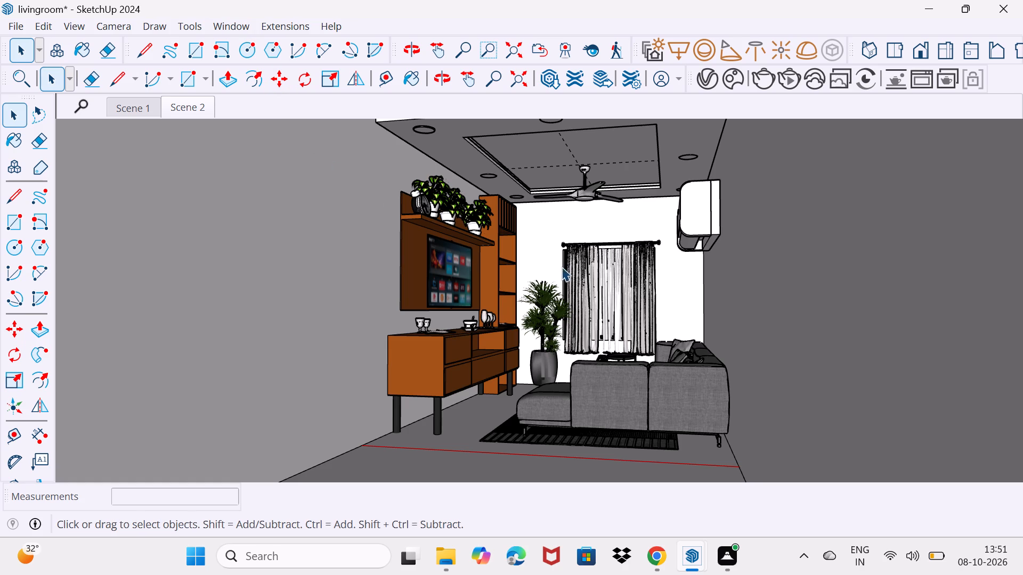
Reframe the interior from slightly higher and closer, keeping the TV unit, ceiling fan, curtains, air conditioner and sofa in view.
middle_drag(639, 201, 635, 210)
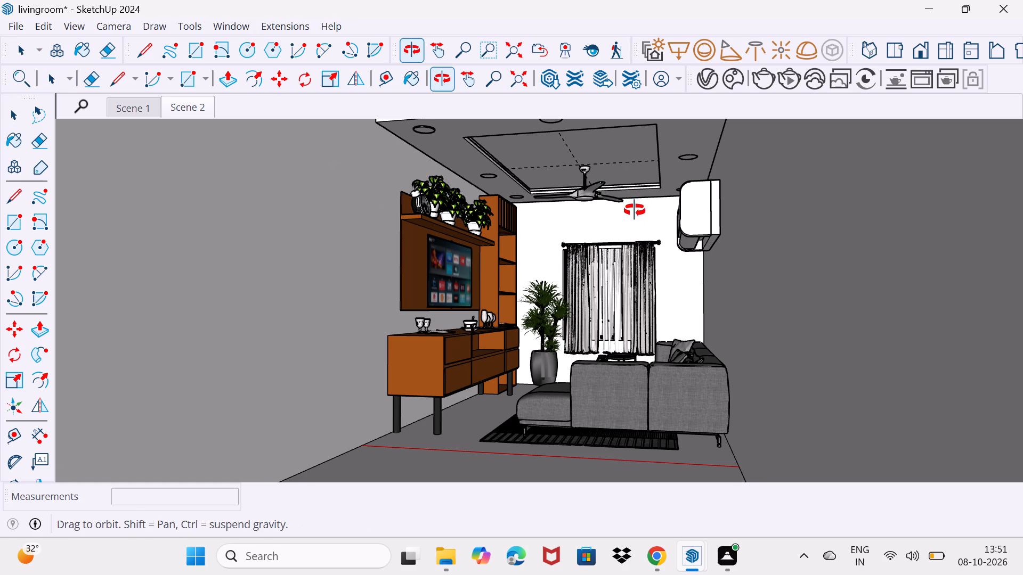
middle_drag(635, 210, 626, 219)
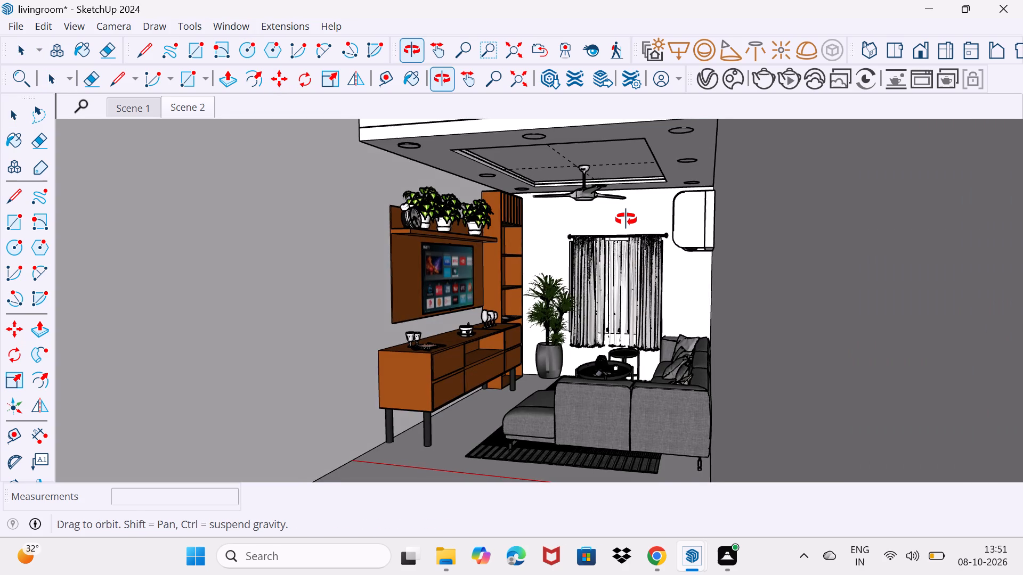
middle_drag(626, 219, 629, 213)
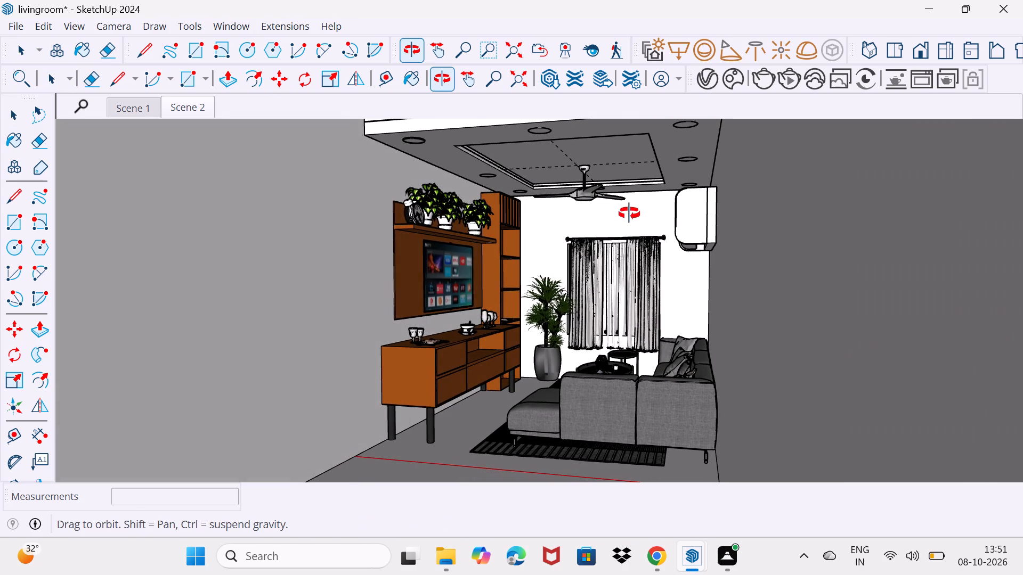
middle_drag(629, 213, 636, 214)
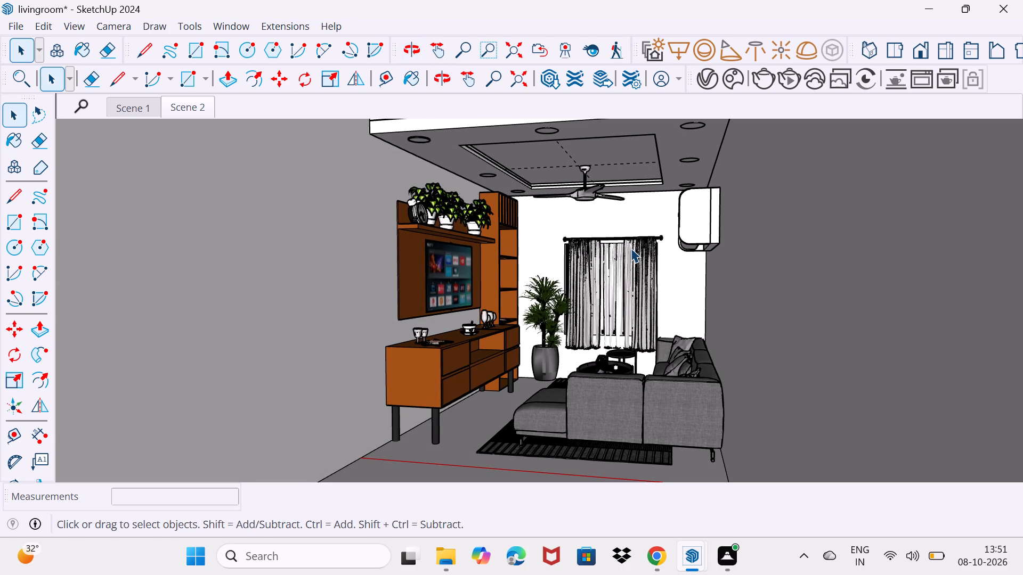
scroll(631, 248, up, 1)
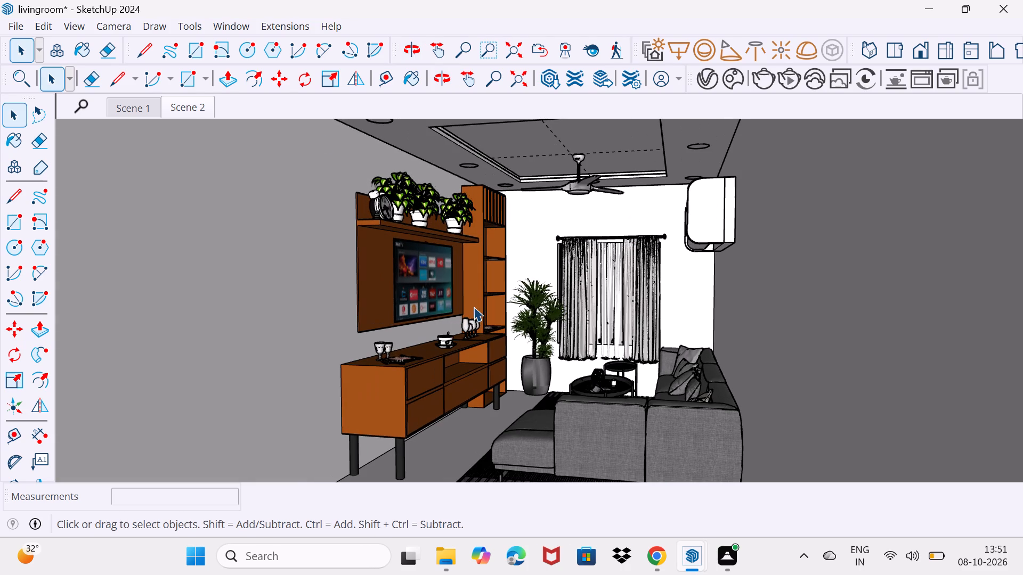
Open the render settings in the V-Ray Asset Editor and set the quality noise limit to 0.06.
click(698, 83)
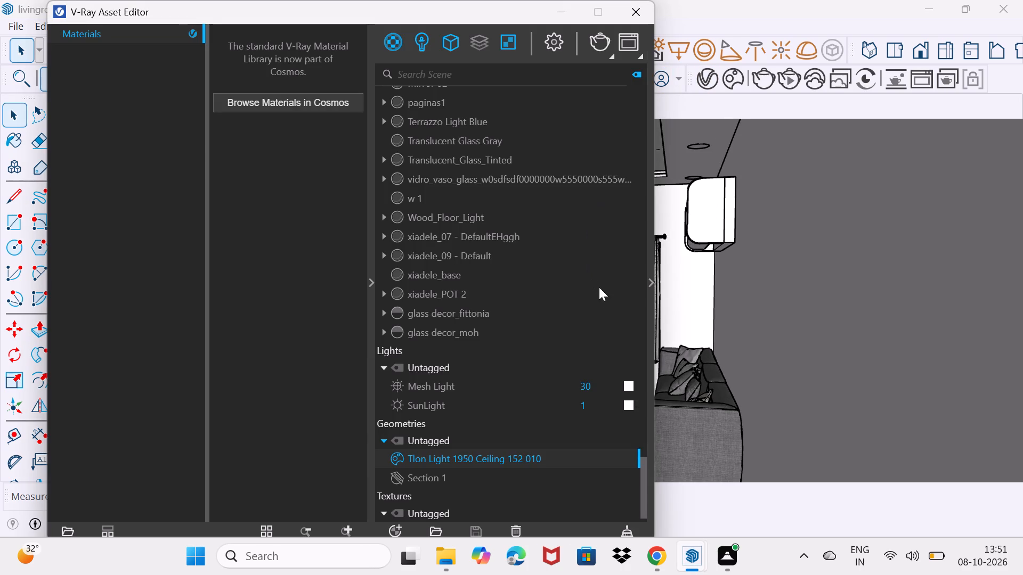
click(646, 284)
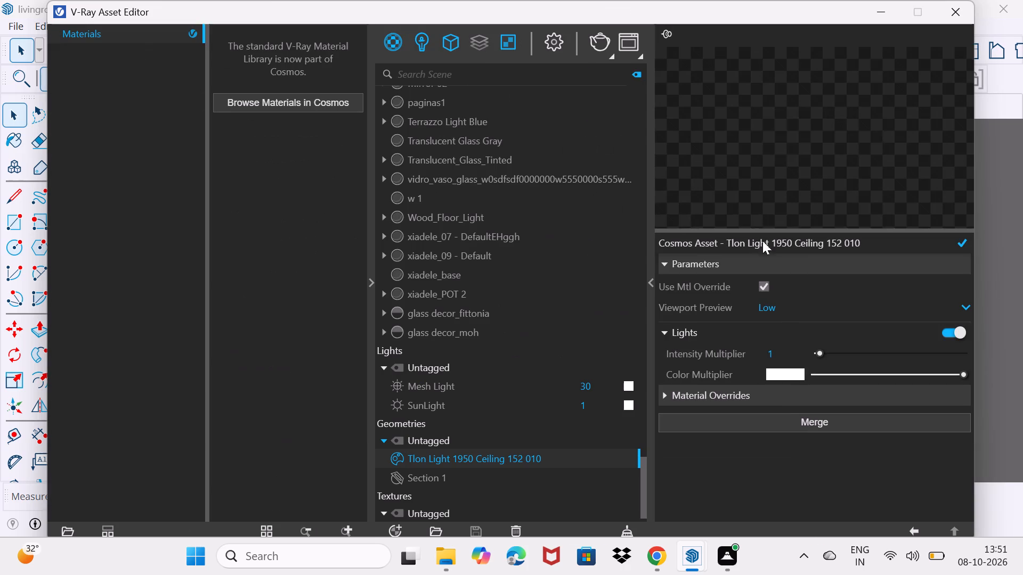
click(553, 47)
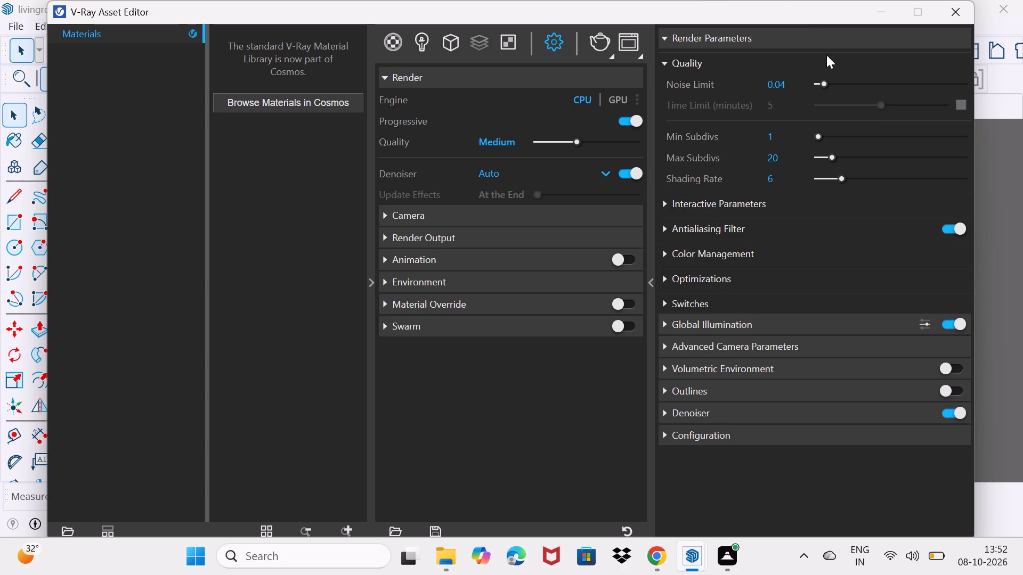
click(794, 84)
key(BackSpace)
key(6)
Turn on the safe frame in the render output and set the aspect ratio to 4:3 - Picture.
click(509, 216)
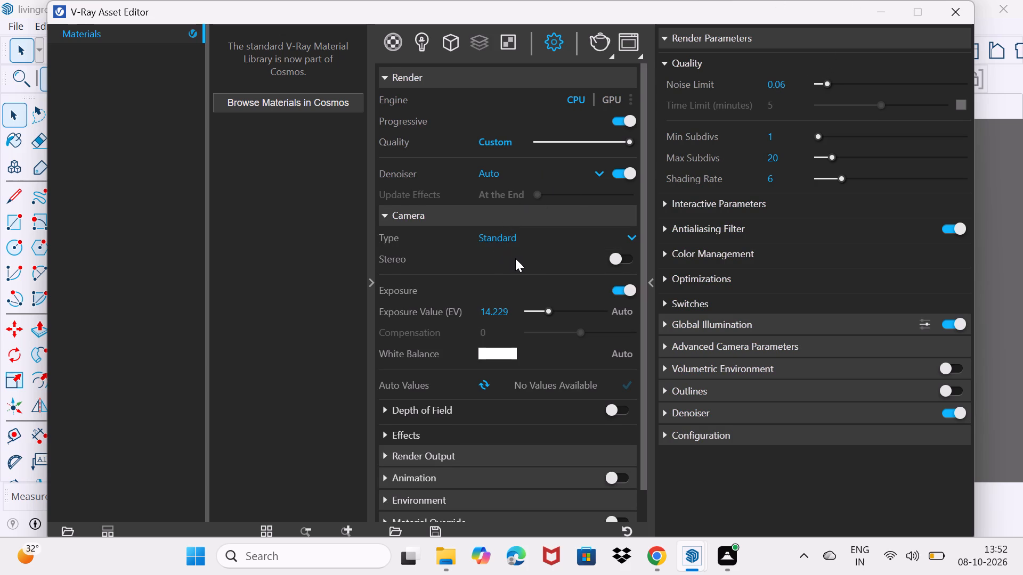
scroll(522, 264, down, 1)
scroll(526, 307, down, 2)
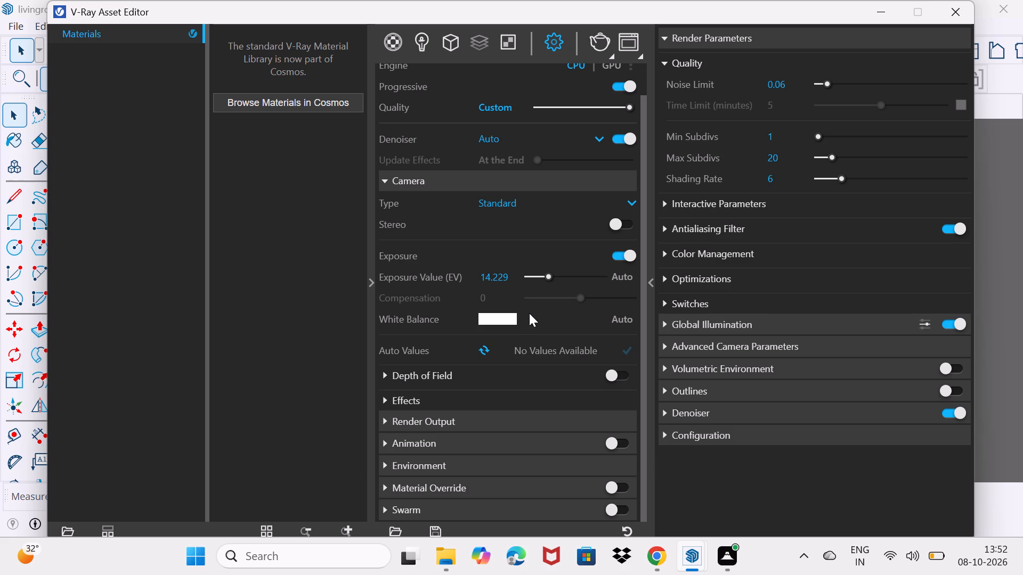
scroll(529, 313, down, 1)
click(424, 426)
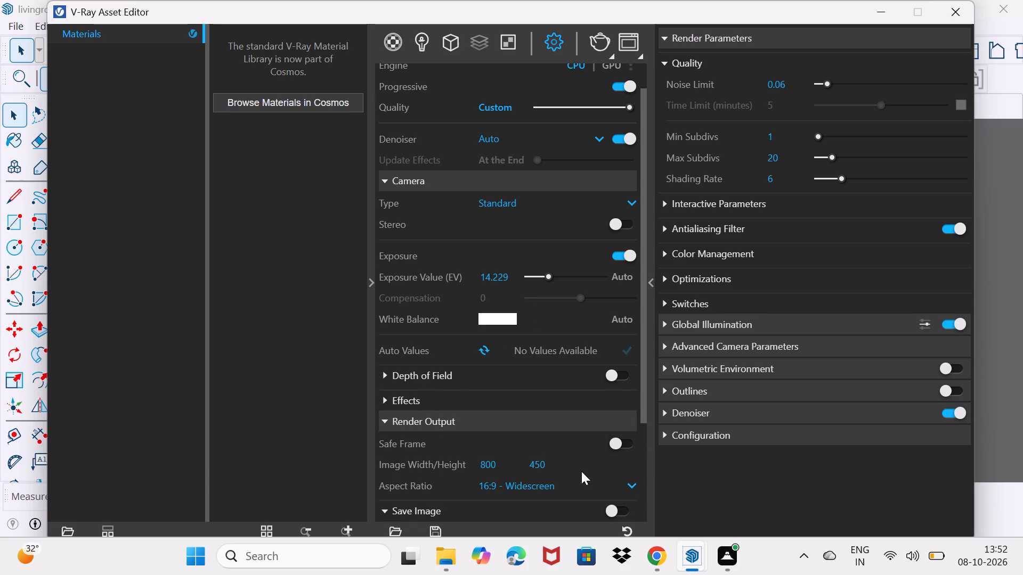
click(624, 442)
click(583, 492)
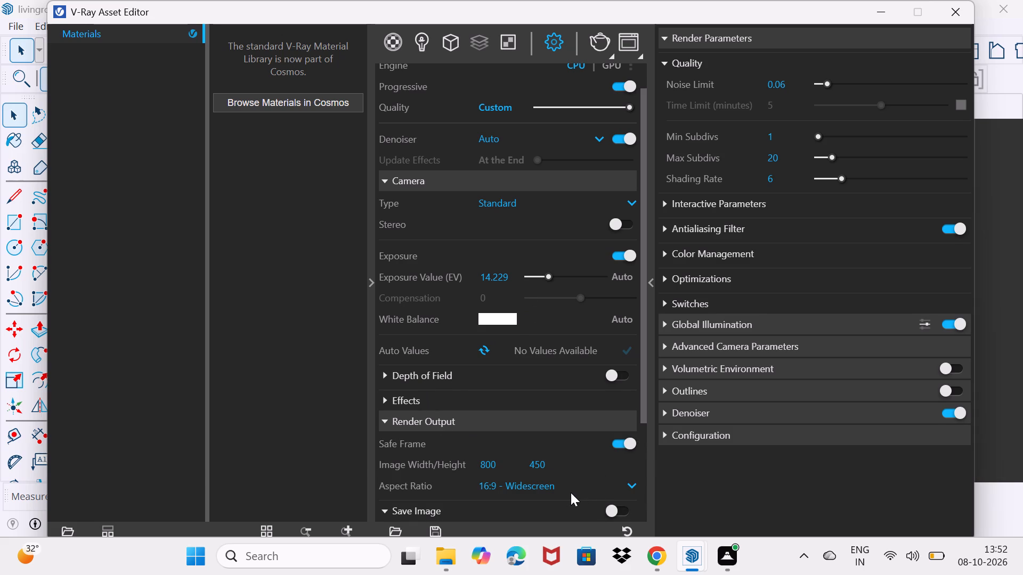
click(571, 492)
click(594, 487)
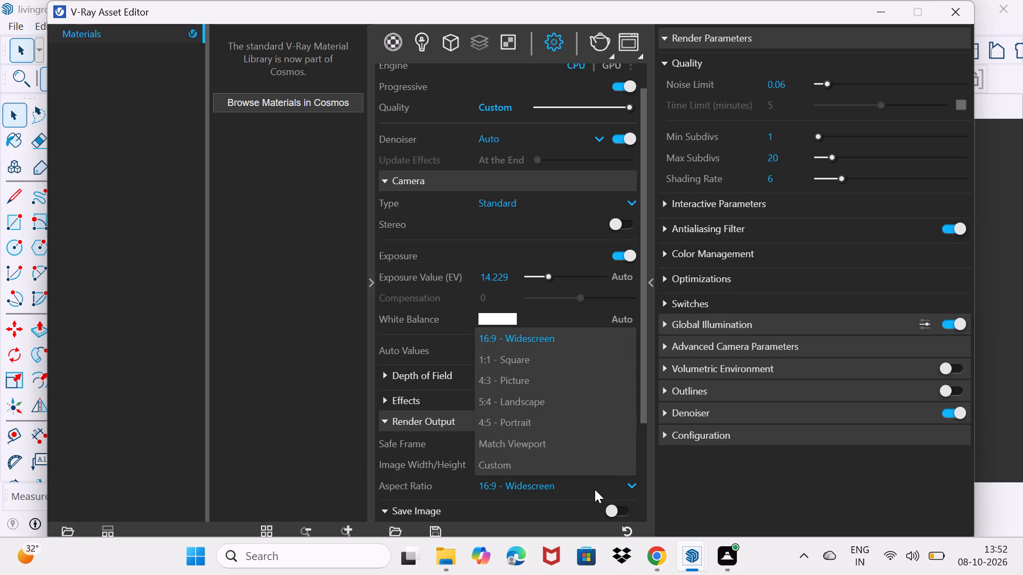
click(538, 387)
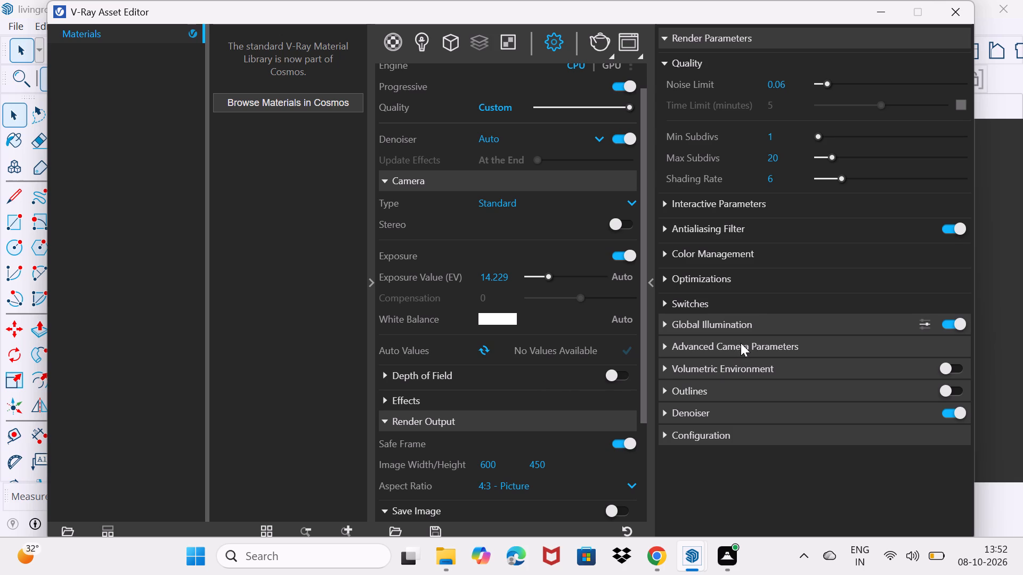
Set the light cache subdivs to 1200 in the global illumination settings.
click(704, 323)
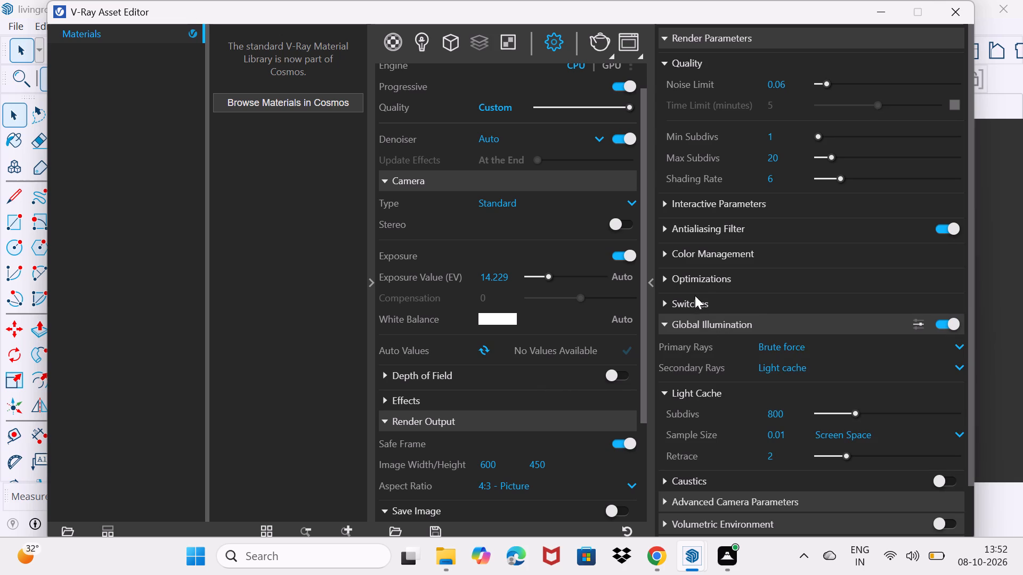
click(787, 412)
key(BackSpace)
key(BackSpace)
key(BackSpace)
text(1200)
key(Return)
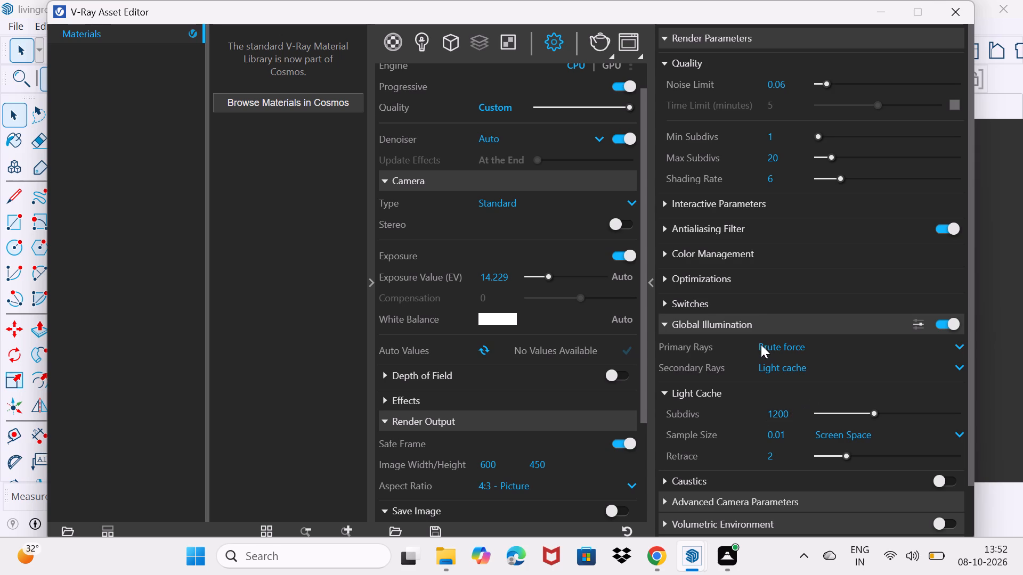
Set the opacity depth to 70 in the render optimizations.
click(712, 277)
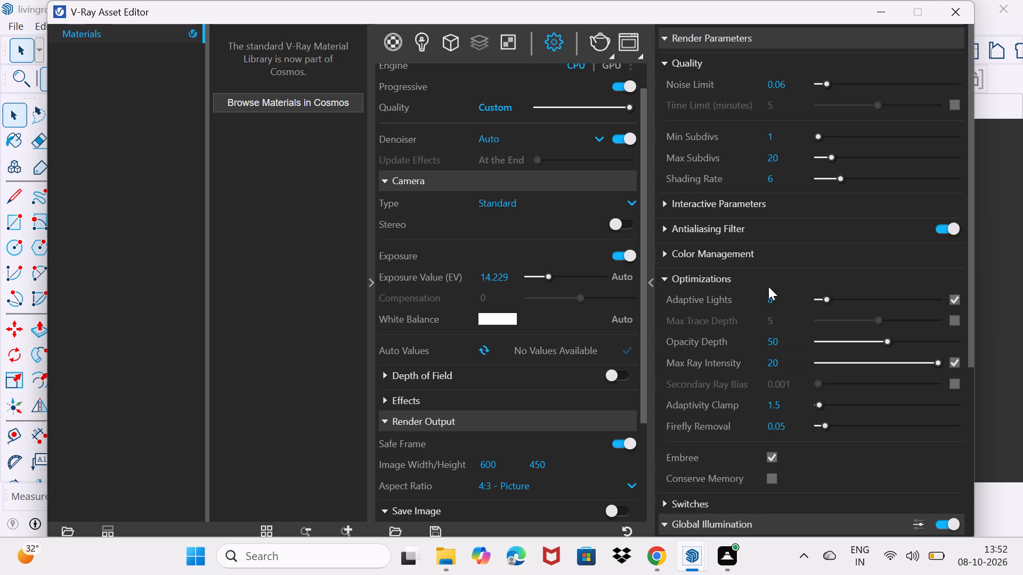
click(778, 345)
key(BackSpace)
key(BackSpace)
text(70)
key(Return)
Set the render quality's max subdivs to 70.
click(776, 153)
key(BackSpace)
key(BackSpace)
text(70)
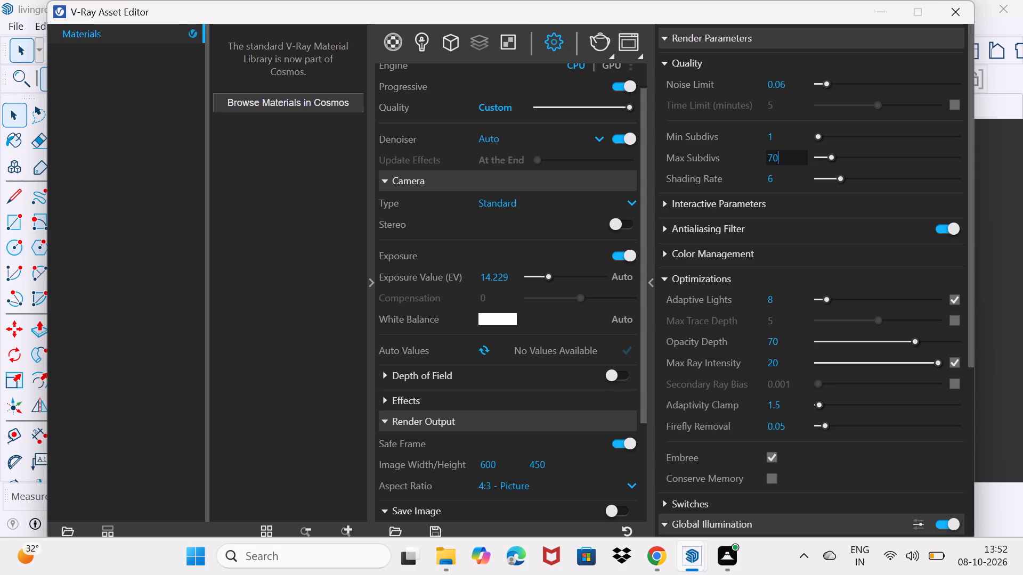
key(Return)
Look over the remaining render output settings and start the V-Ray render of the interior view.
scroll(557, 366, down, 2)
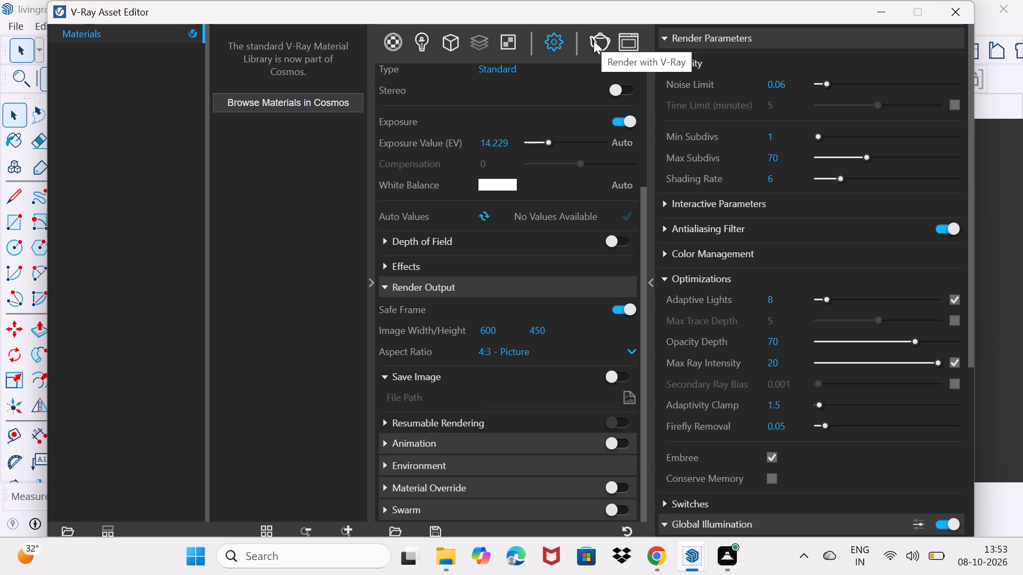
scroll(600, 290, down, 6)
scroll(602, 353, down, 5)
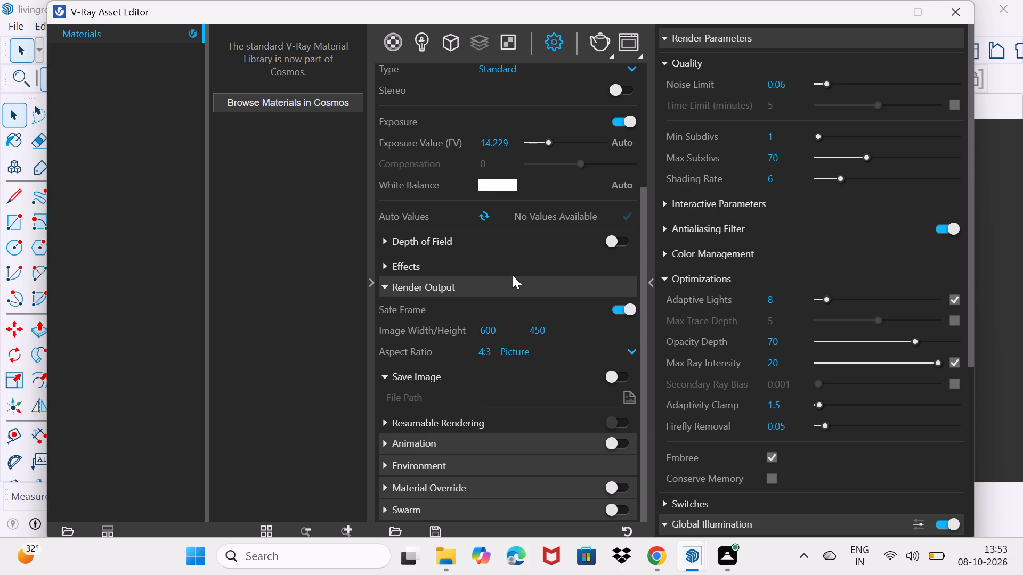
click(603, 48)
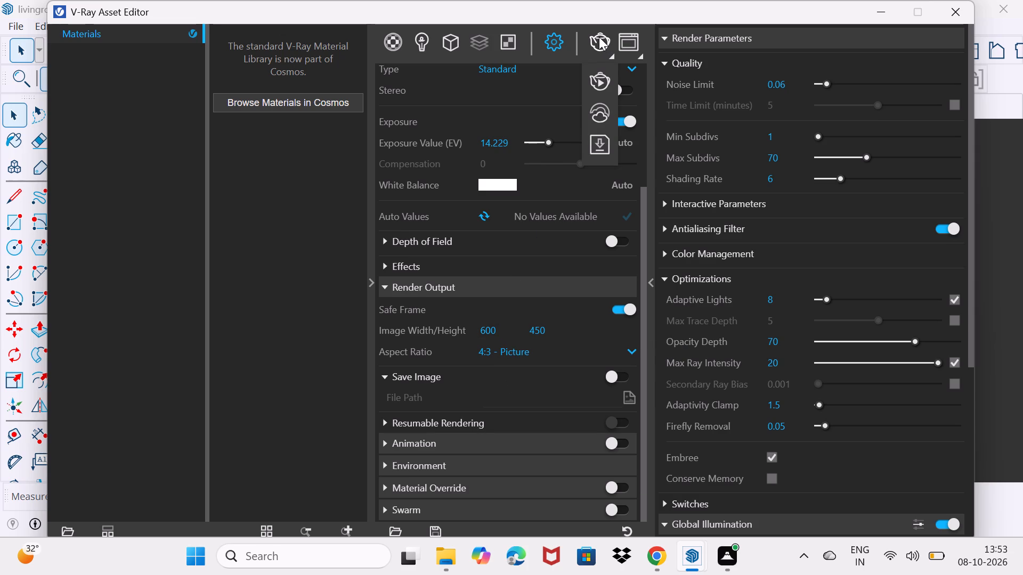
click(599, 37)
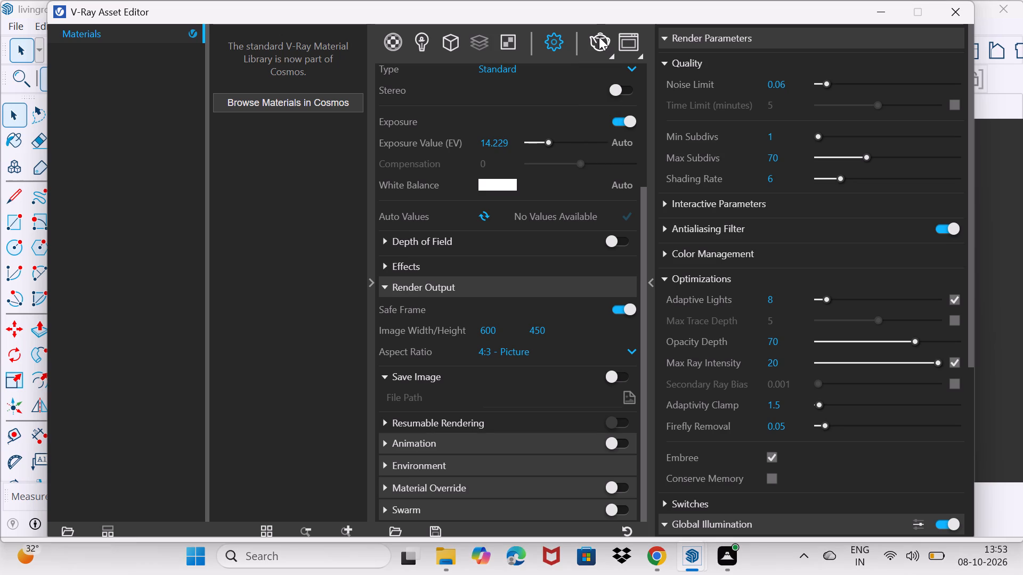
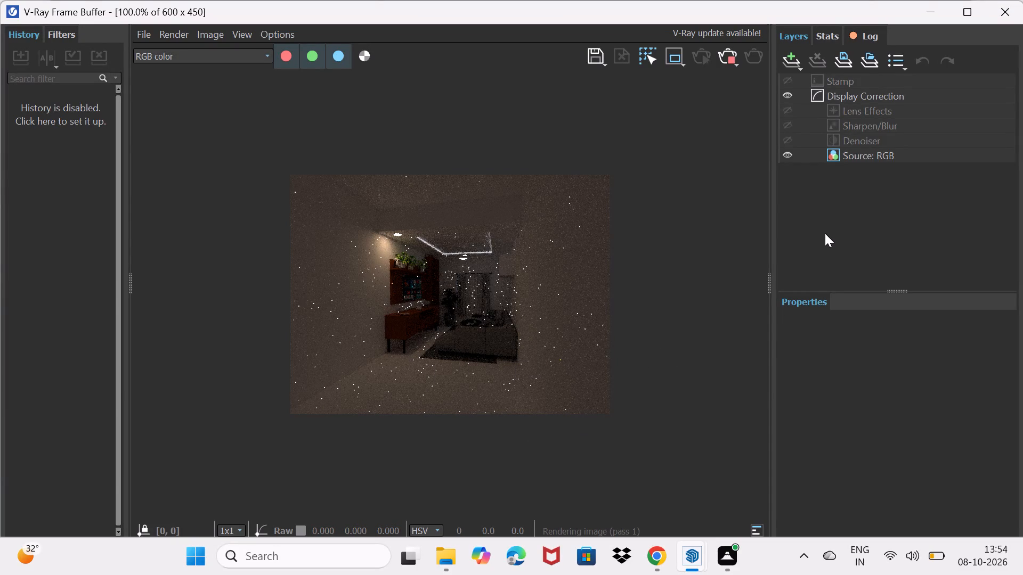
Add a Filmic tonemap layer to the render corrections and set its shoulder strength to about 0.595.
click(795, 64)
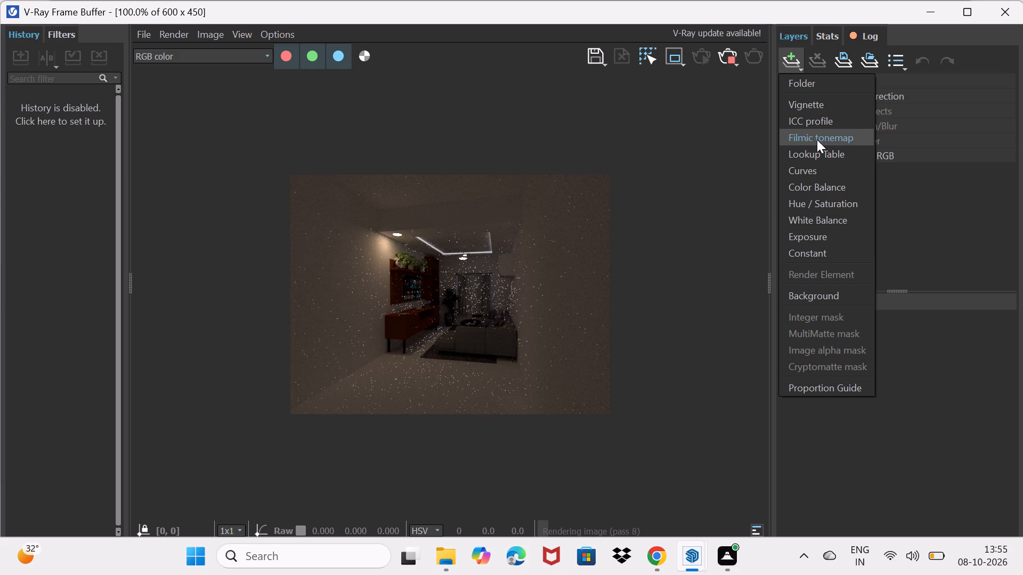
click(817, 139)
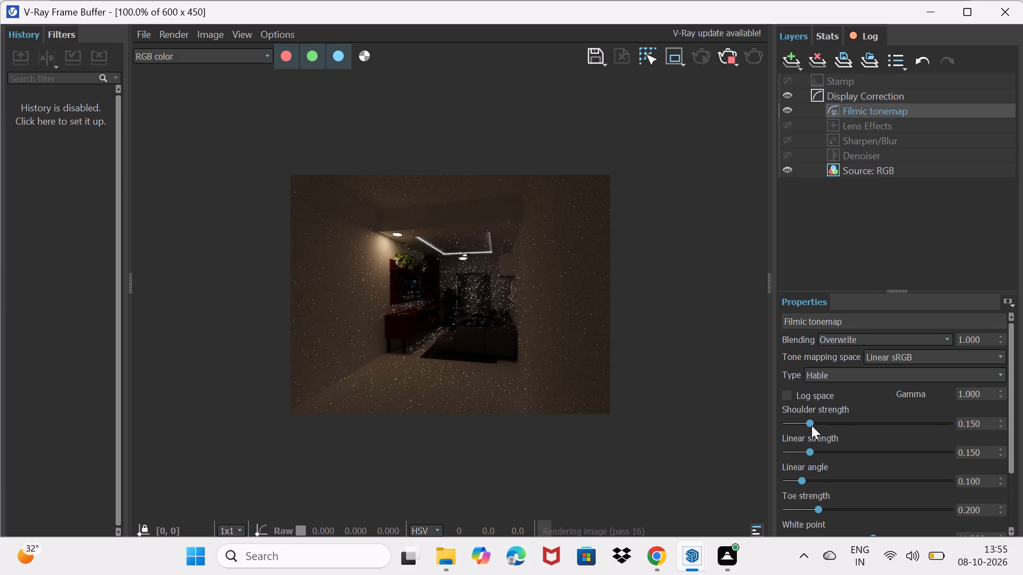
drag(811, 425, 861, 424)
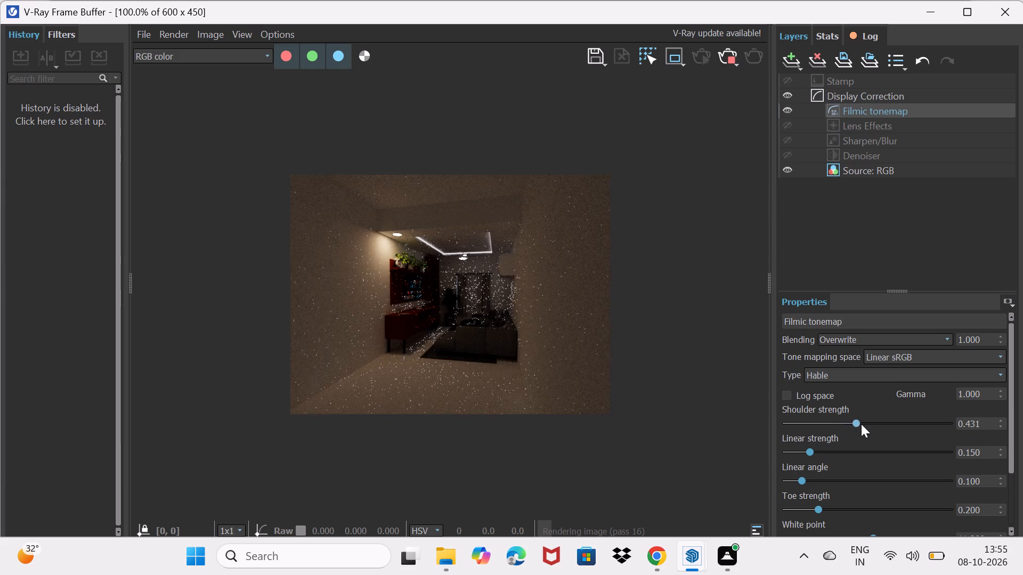
drag(861, 424, 921, 416)
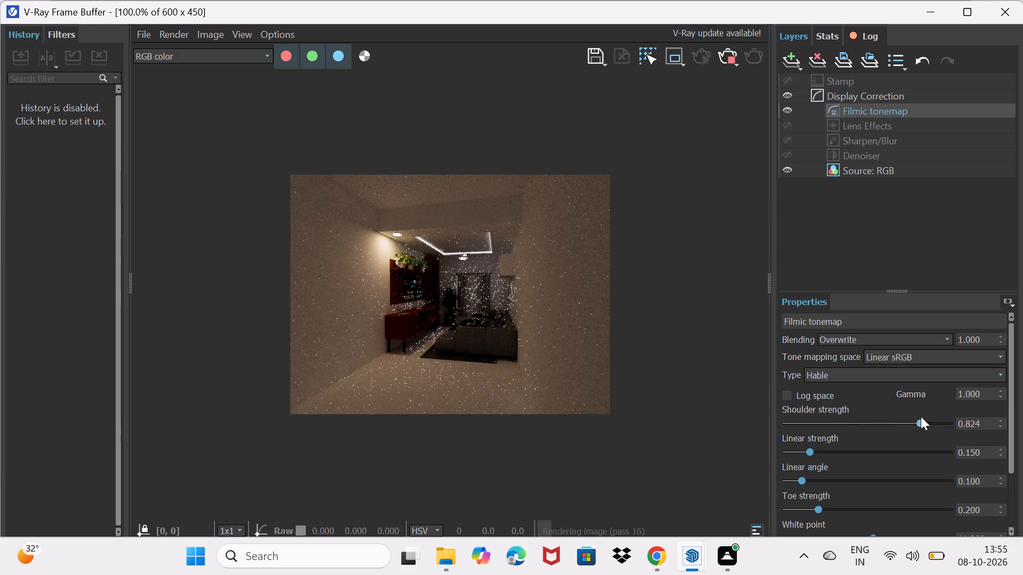
drag(921, 416, 907, 436)
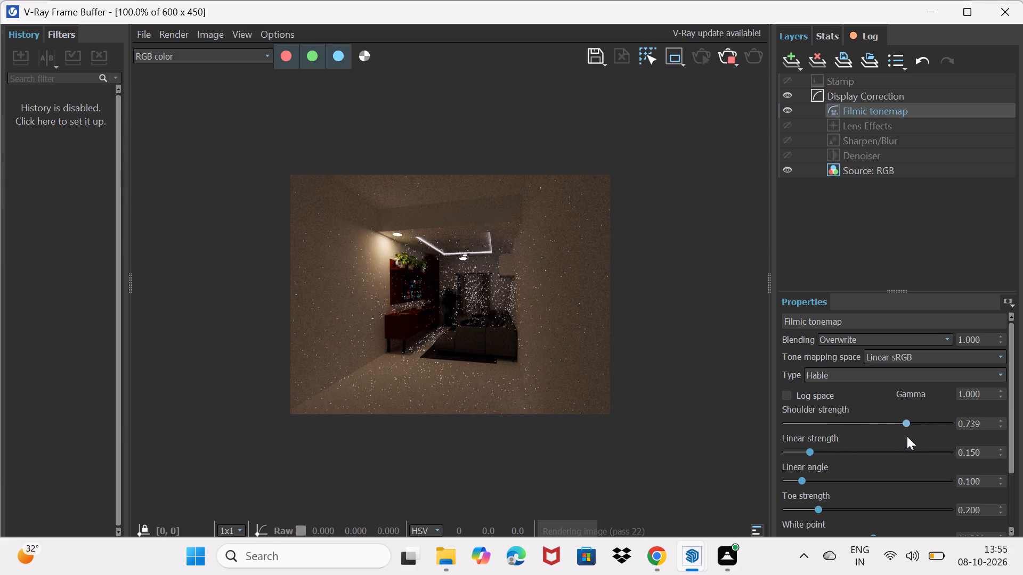
drag(907, 436, 881, 441)
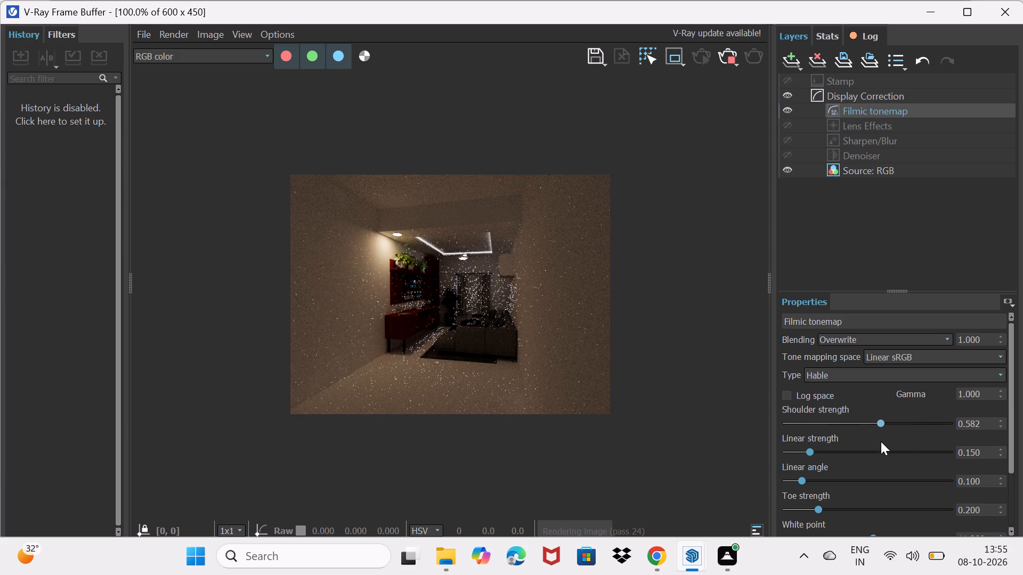
drag(881, 441, 883, 440)
Set the Filmic tonemap's linear strength to about 0.199 and its linear angle to about 0.359.
drag(809, 450, 821, 464)
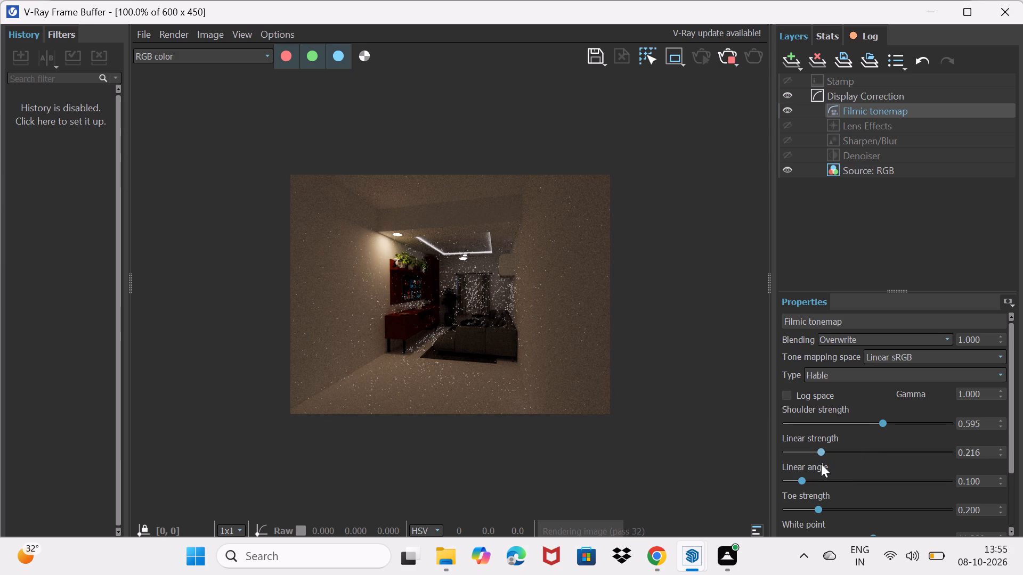
drag(821, 464, 818, 470)
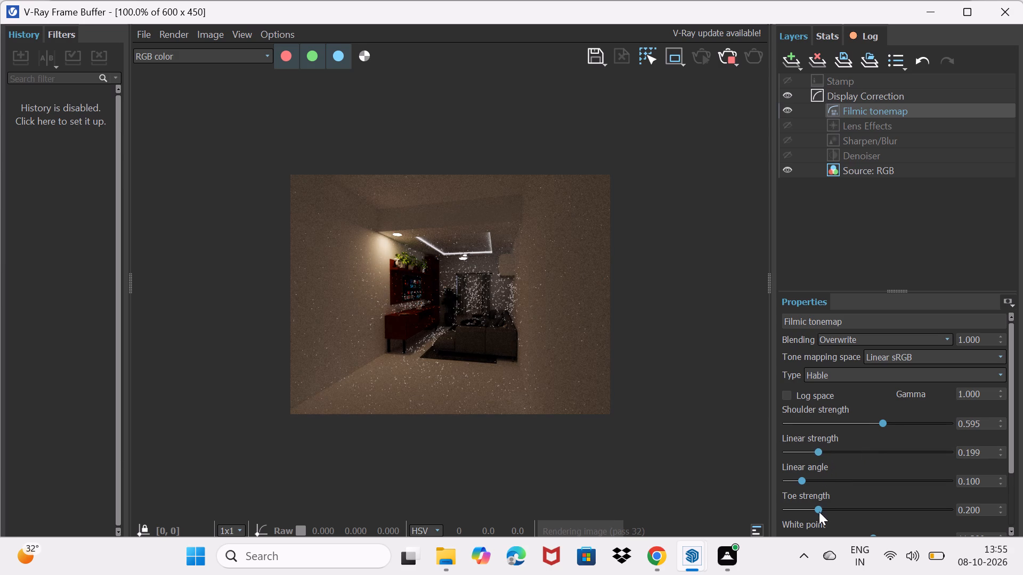
drag(801, 480, 841, 477)
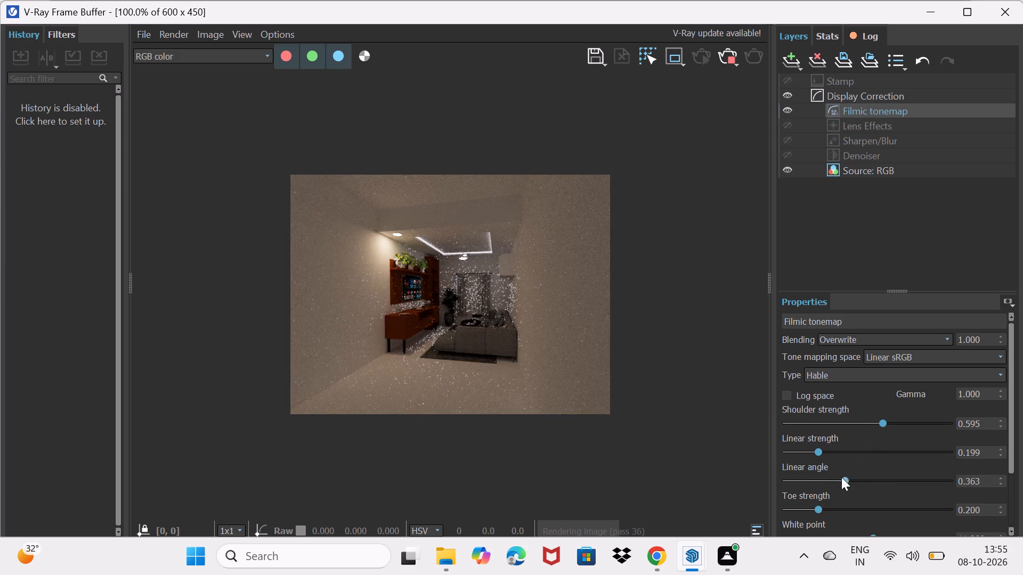
drag(841, 477, 840, 477)
drag(840, 477, 845, 477)
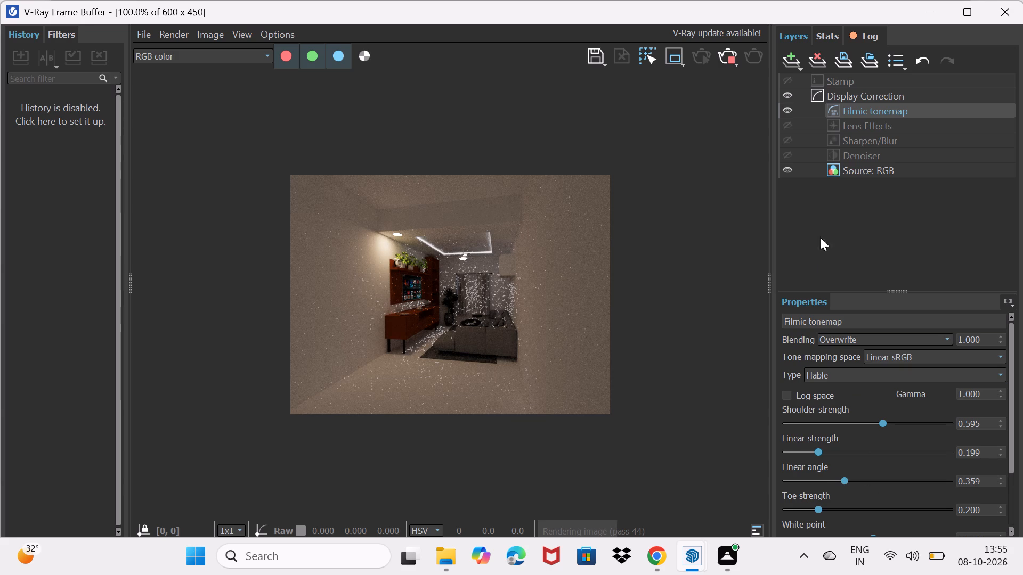
Add an Exposure layer above the Filmic tonemap and raise its exposure to about 1.887.
click(781, 69)
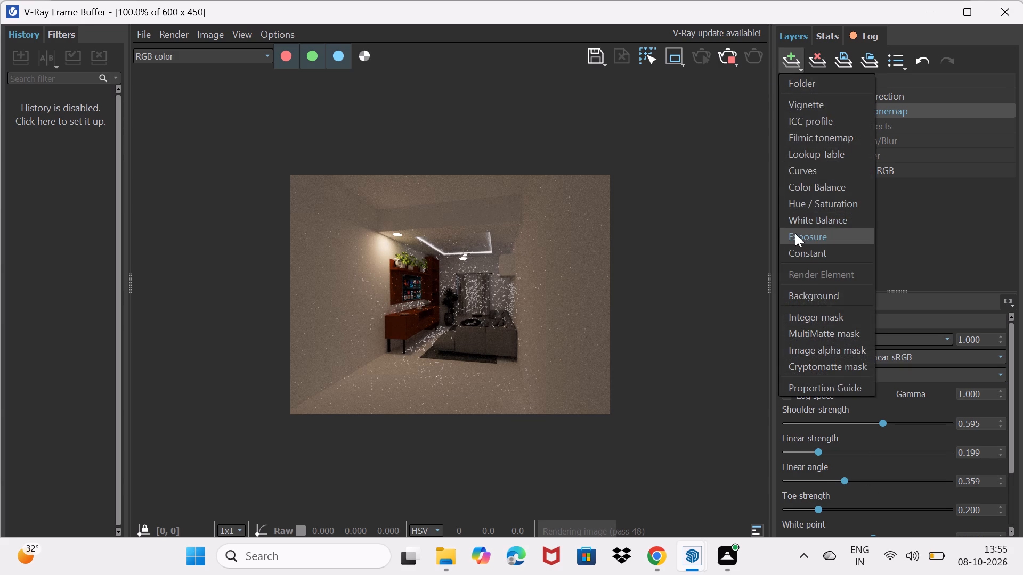
click(799, 237)
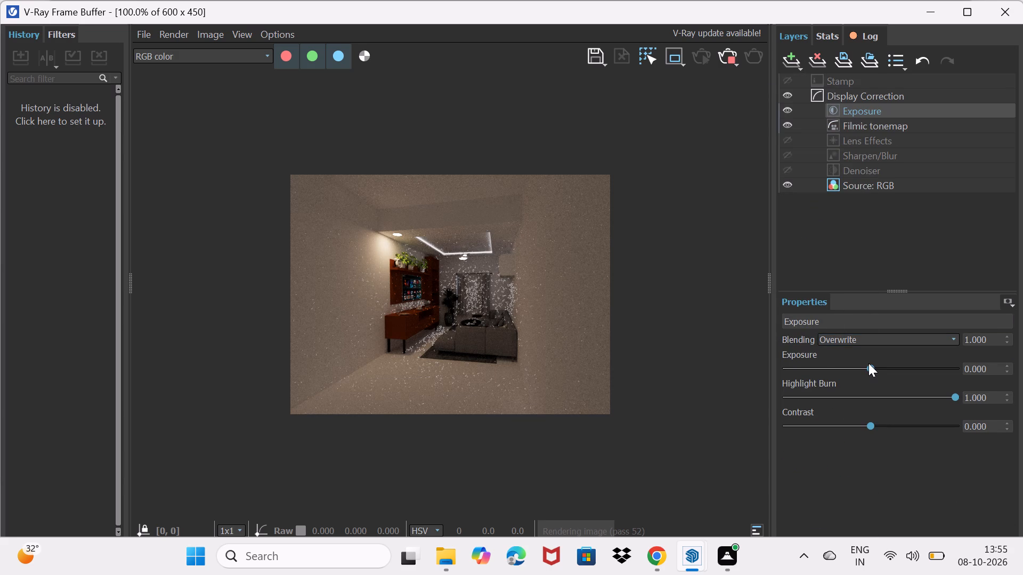
drag(868, 363, 881, 367)
drag(881, 367, 881, 367)
drag(871, 367, 902, 370)
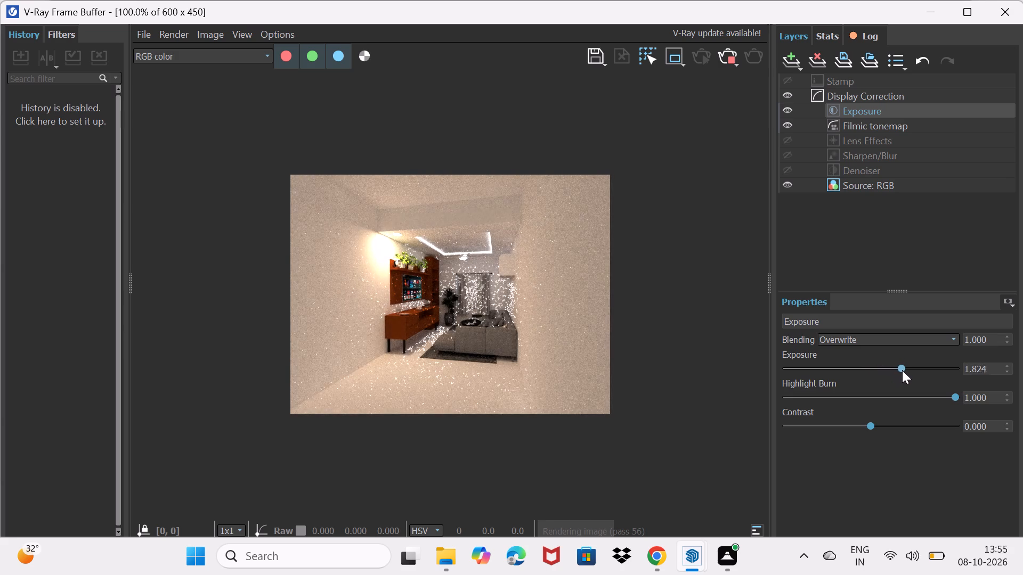
drag(902, 370, 870, 369)
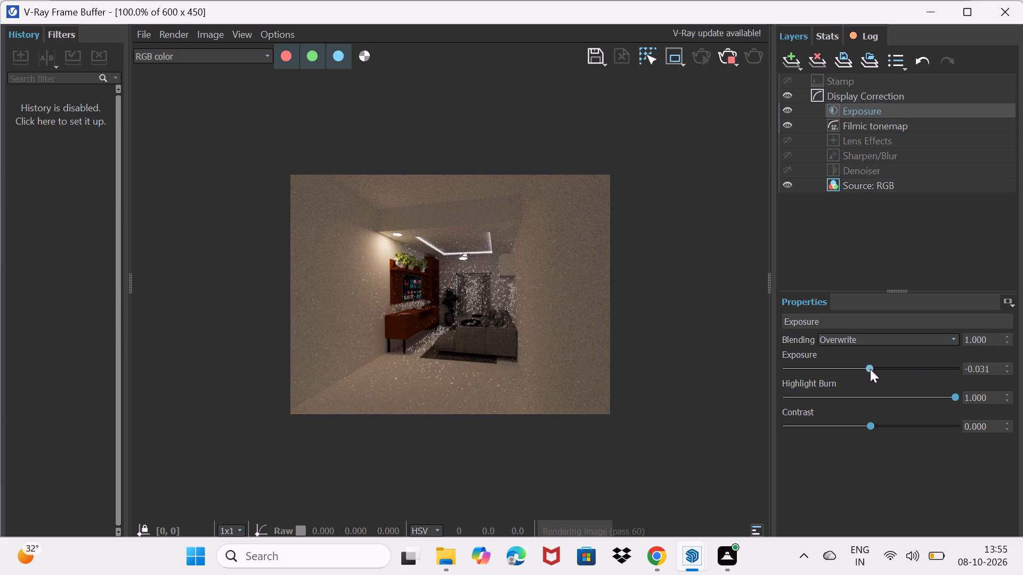
drag(870, 369, 902, 368)
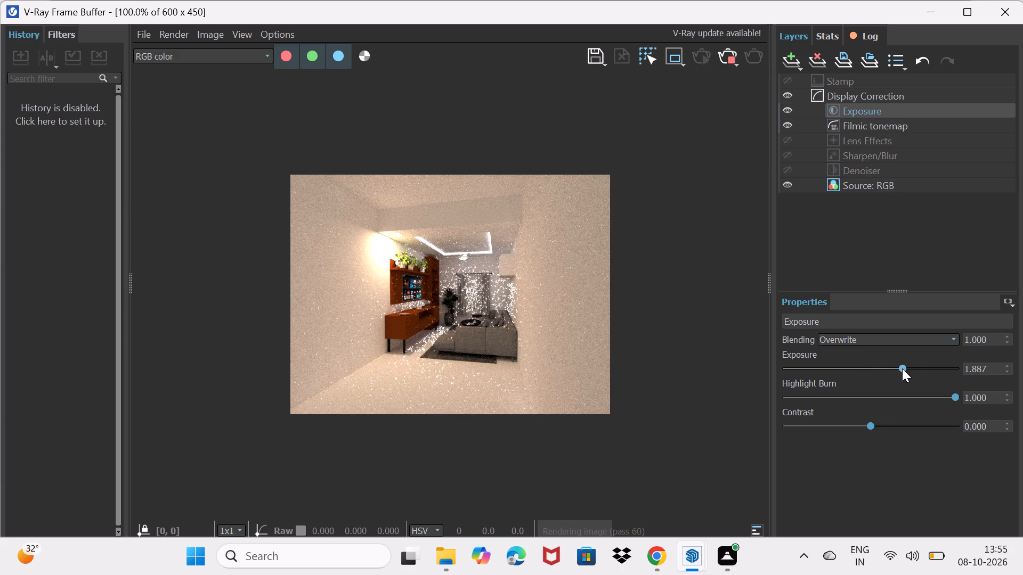
drag(902, 368, 903, 368)
Set the Exposure layer's contrast to about 0.057 and lower its exposure to about 0.818.
click(871, 422)
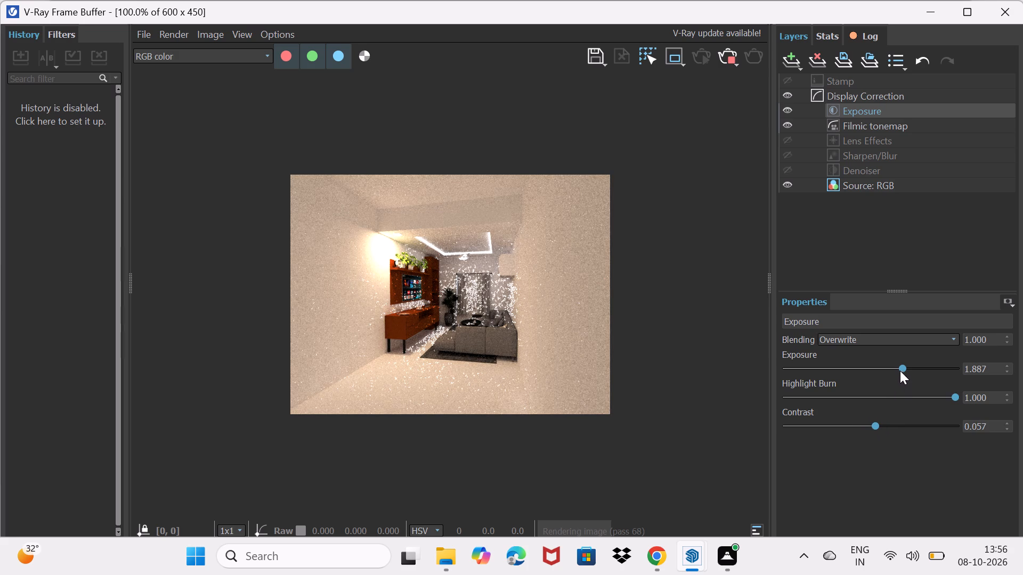
drag(901, 369, 884, 366)
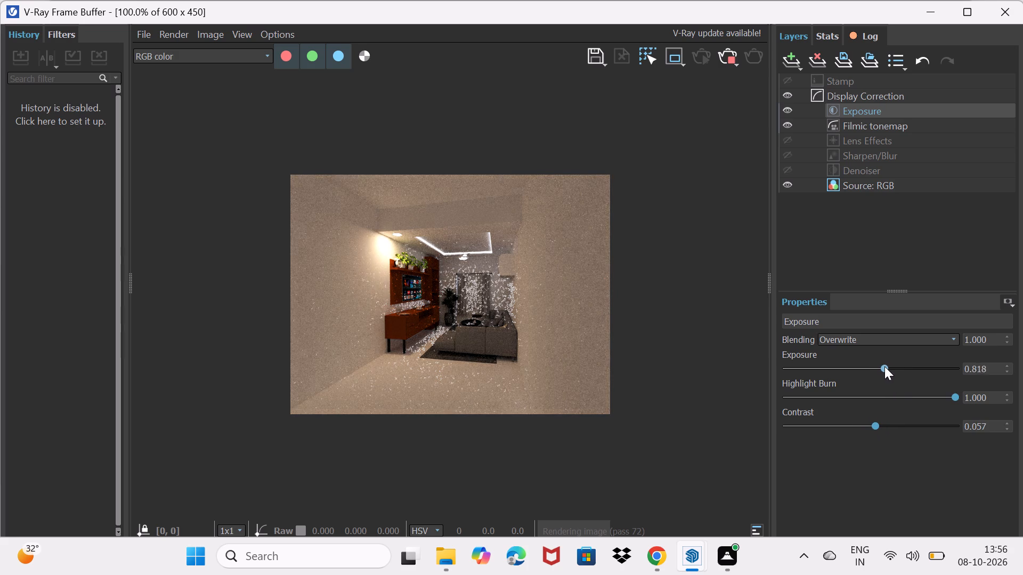
drag(884, 366, 874, 367)
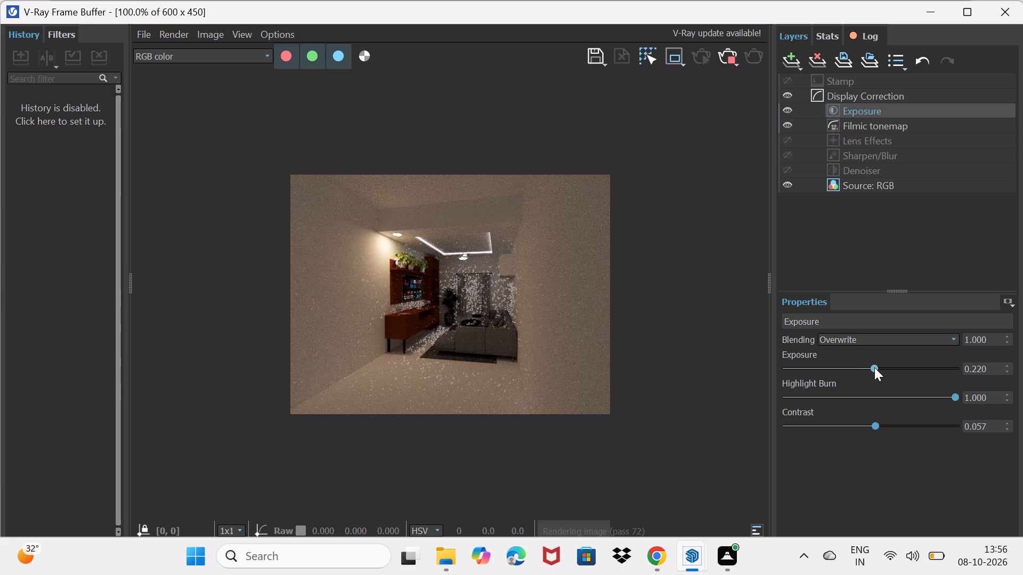
drag(874, 367, 884, 367)
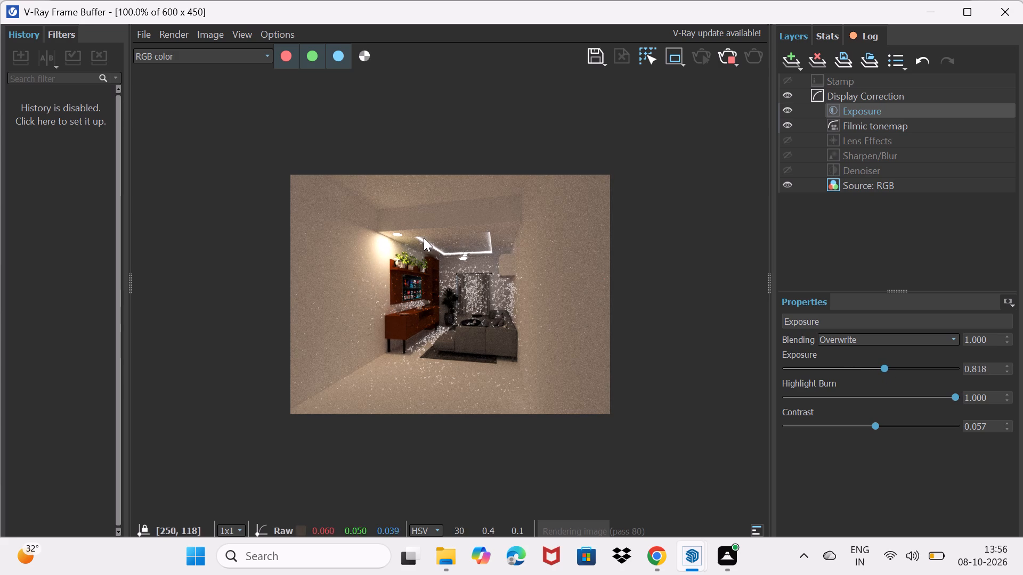
Examine the living room render up close, checking the ceiling lights, TV unit, curtains and sofa for brightness and noise.
scroll(400, 240, up, 2)
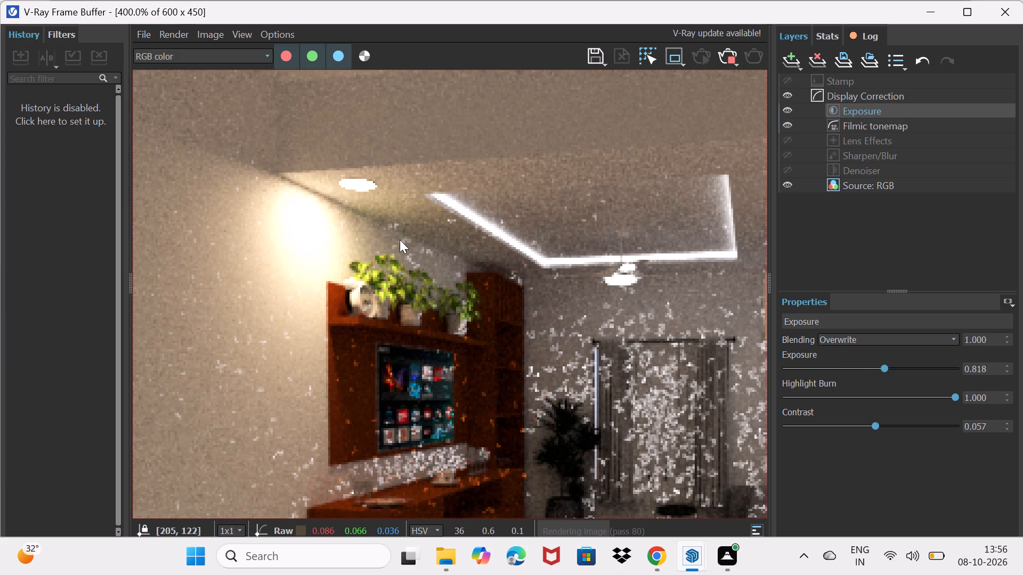
scroll(400, 240, down, 1)
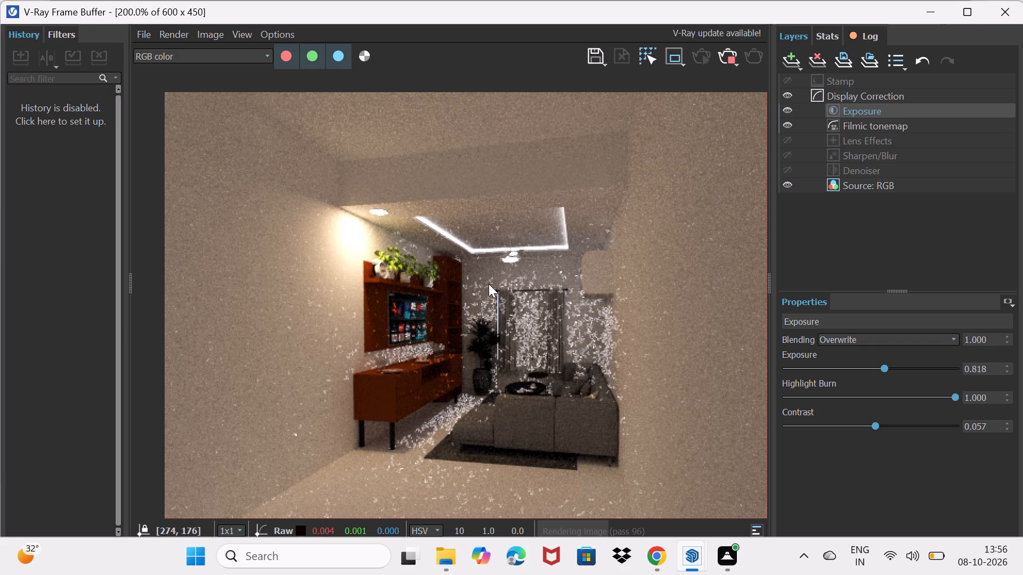
scroll(445, 345, up, 1)
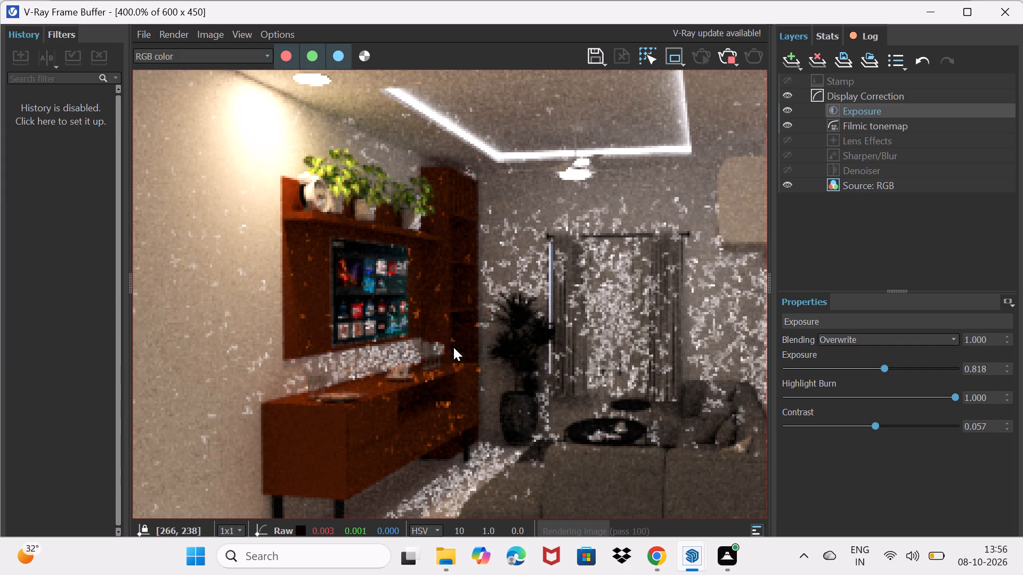
scroll(455, 347, down, 2)
scroll(455, 346, up, 1)
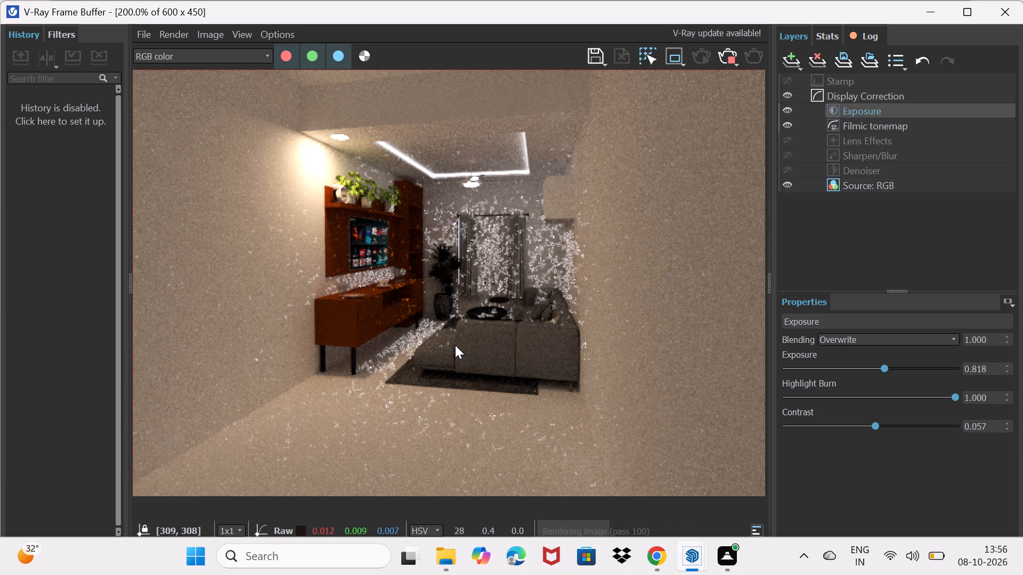
scroll(455, 345, up, 1)
scroll(455, 345, down, 1)
middle_drag(456, 343, 444, 341)
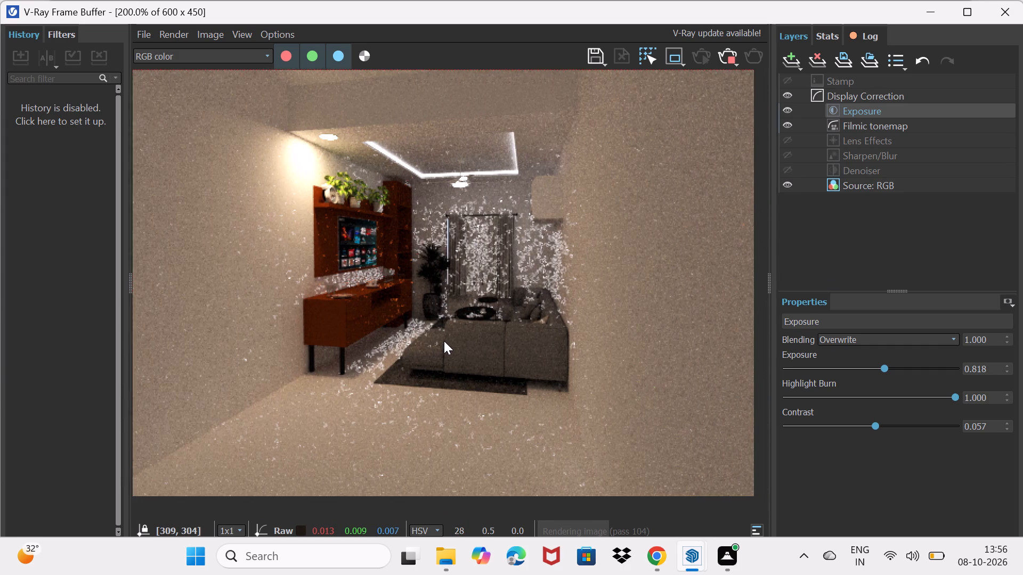
middle_drag(444, 341, 424, 366)
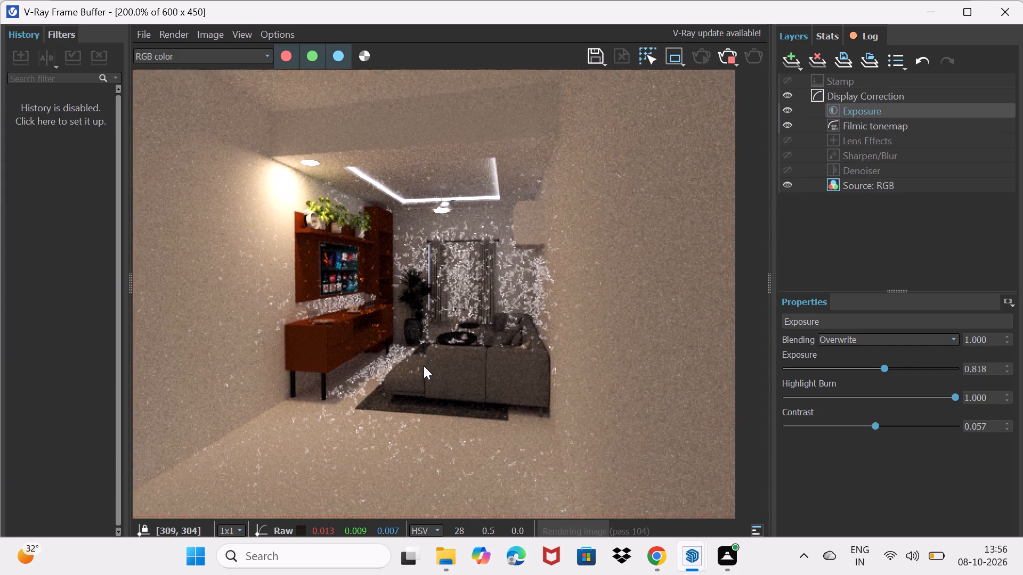
middle_drag(424, 366, 430, 440)
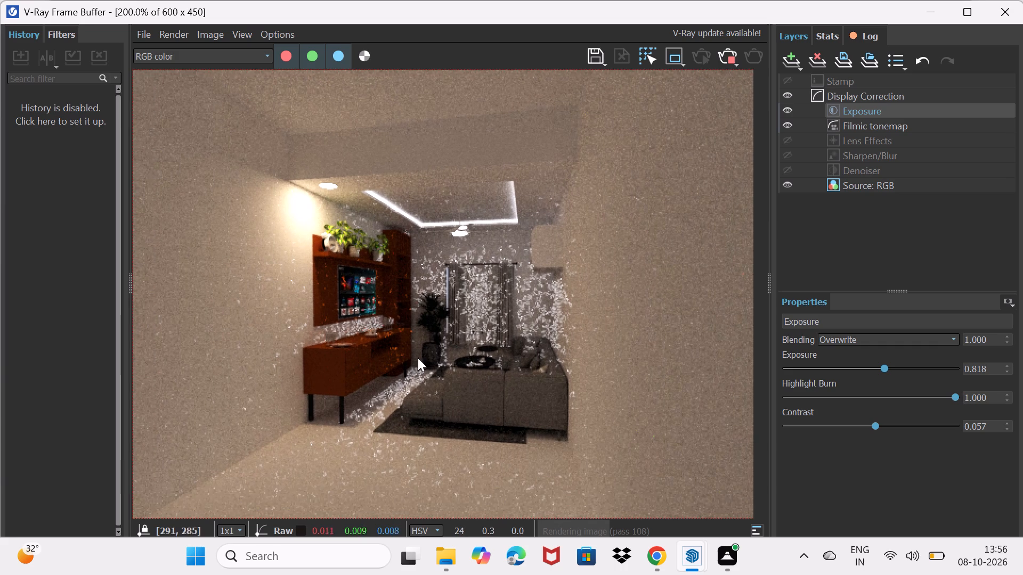
scroll(419, 329, up, 2)
scroll(424, 323, down, 2)
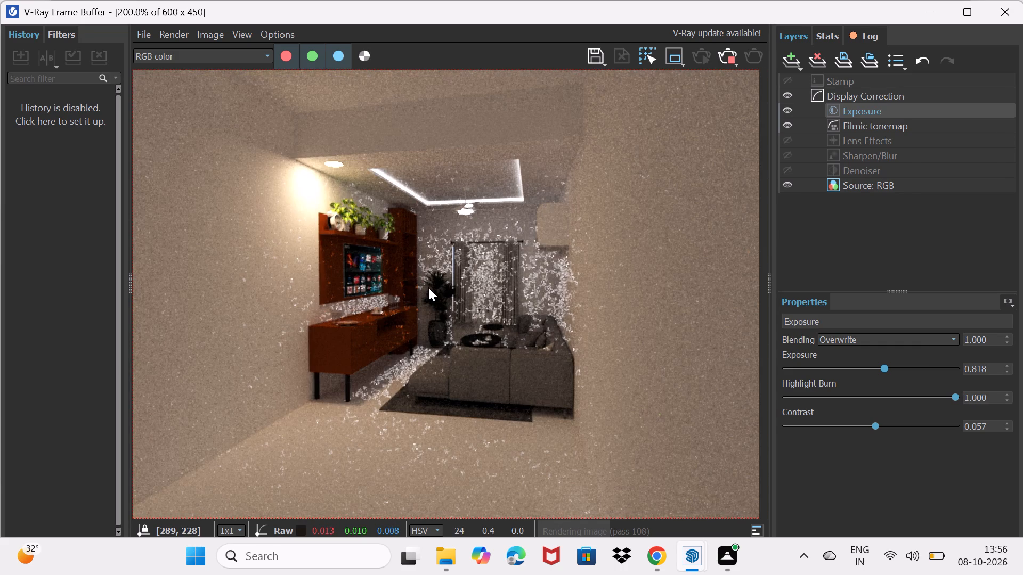
scroll(428, 287, up, 1)
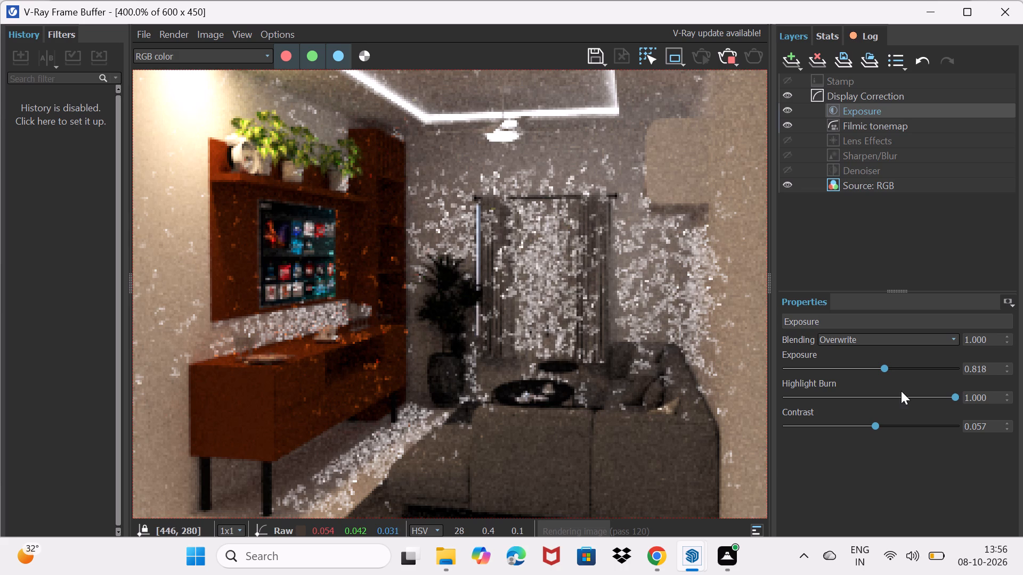
Lower the Exposure layer's exposure to about 0.314 and check the brightness across the render.
drag(883, 369, 808, 385)
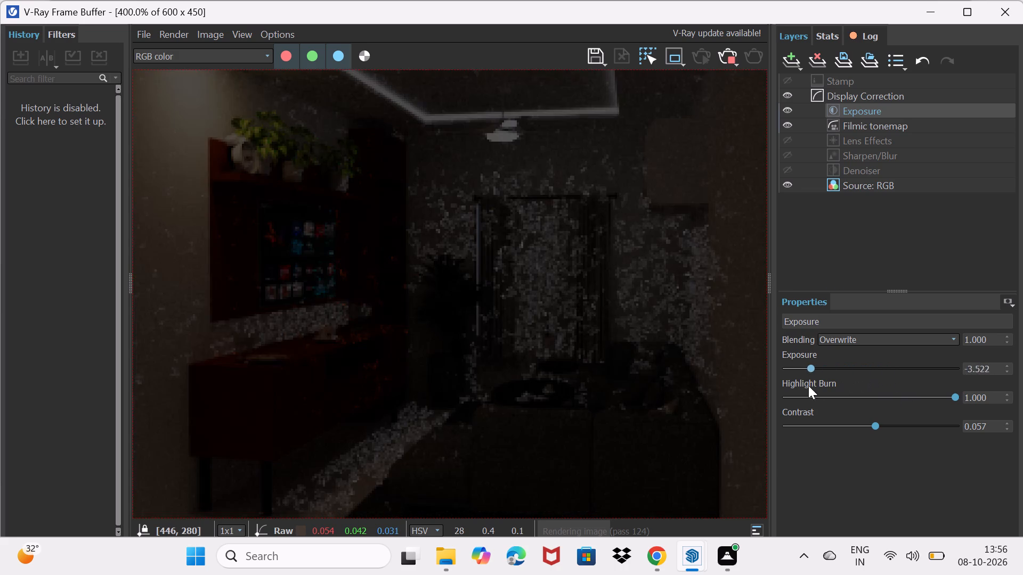
drag(808, 385, 890, 380)
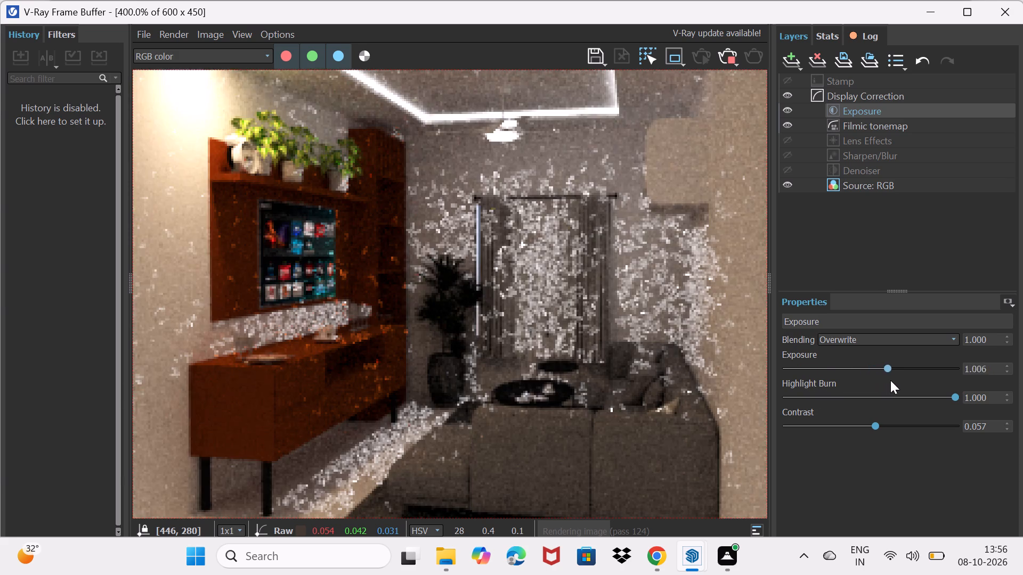
drag(890, 380, 878, 381)
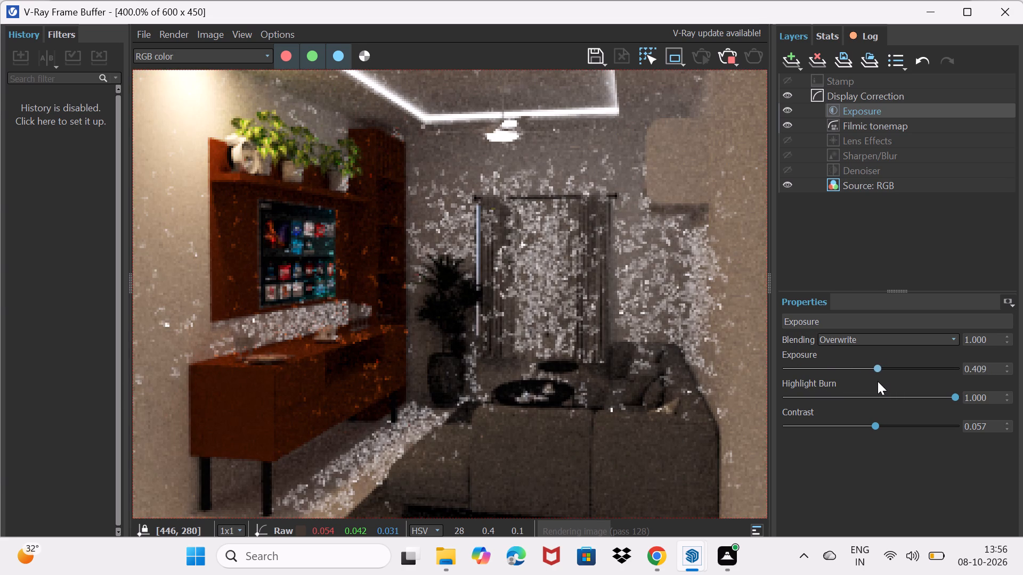
drag(878, 381, 876, 381)
scroll(673, 398, down, 1)
scroll(659, 389, up, 1)
scroll(659, 389, down, 1)
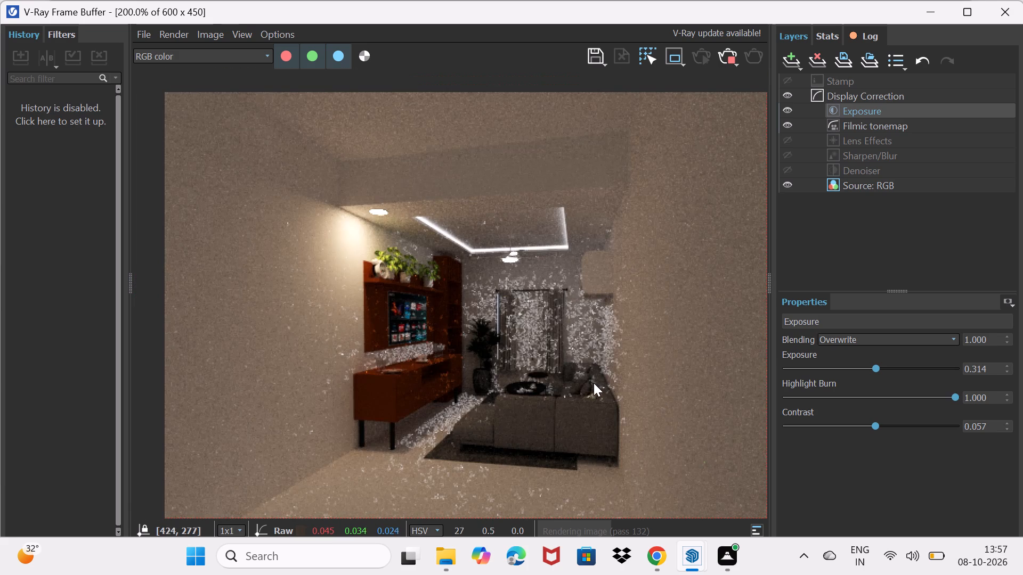
Lower the Exposure layer's contrast to about -0.201 to soften the living room render.
scroll(587, 381, up, 1)
scroll(587, 381, down, 1)
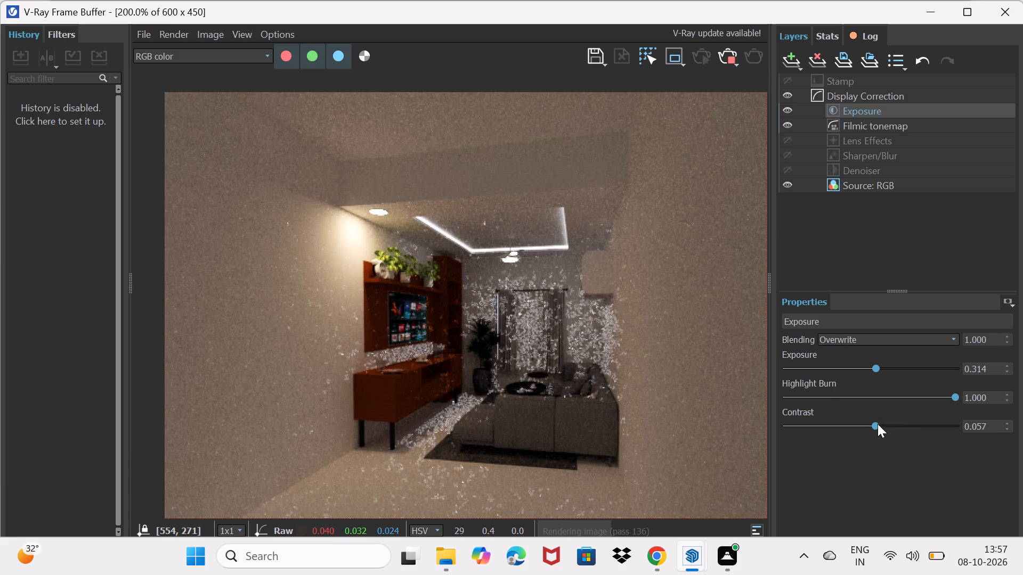
drag(878, 424, 876, 427)
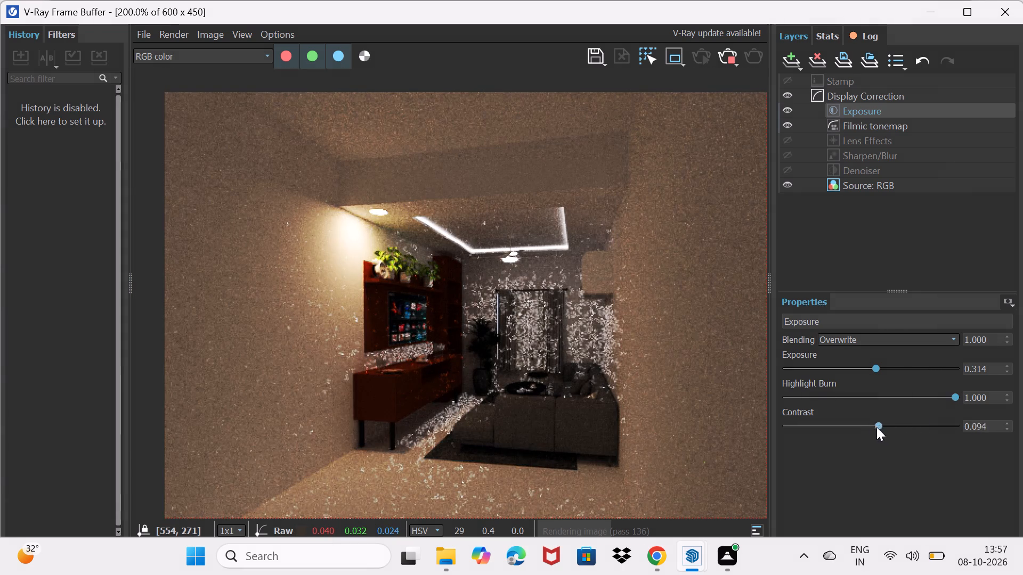
drag(876, 427, 856, 425)
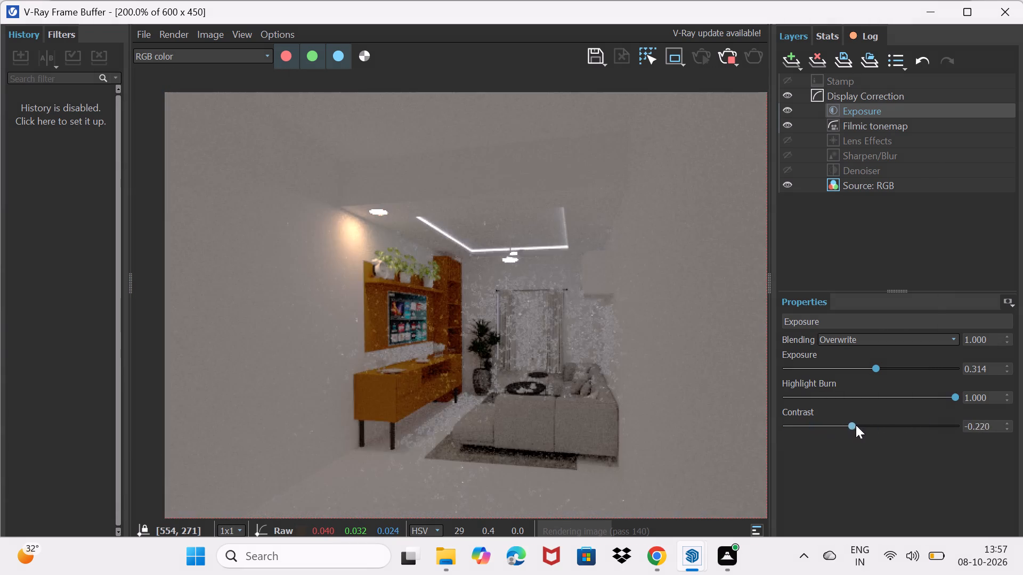
drag(856, 425, 849, 426)
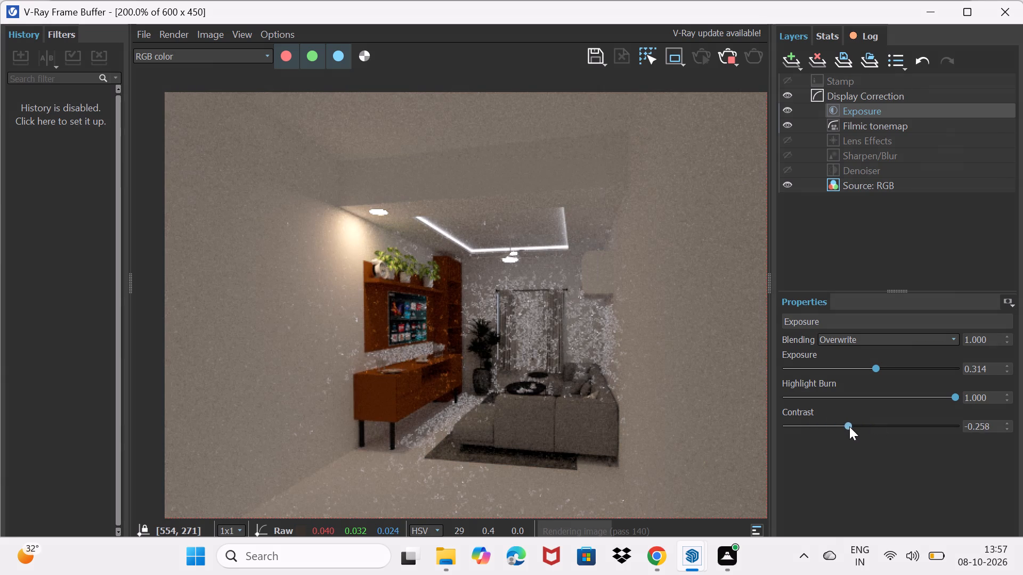
drag(849, 426, 854, 426)
Reduce the Exposure layer's highlight burn to about 0.648 to tame the bright ceiling and wall lights.
drag(953, 396, 925, 409)
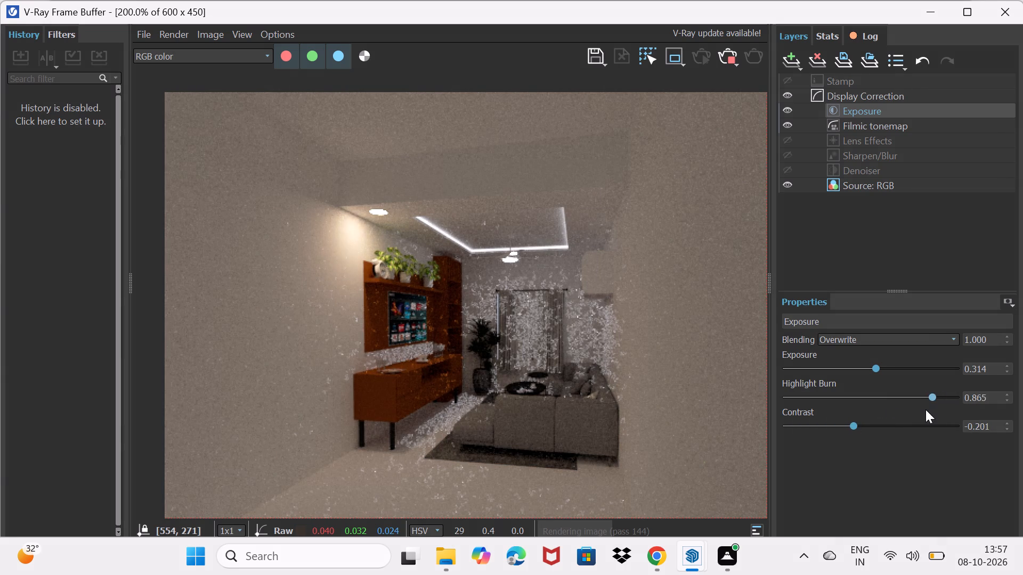
drag(925, 409, 912, 409)
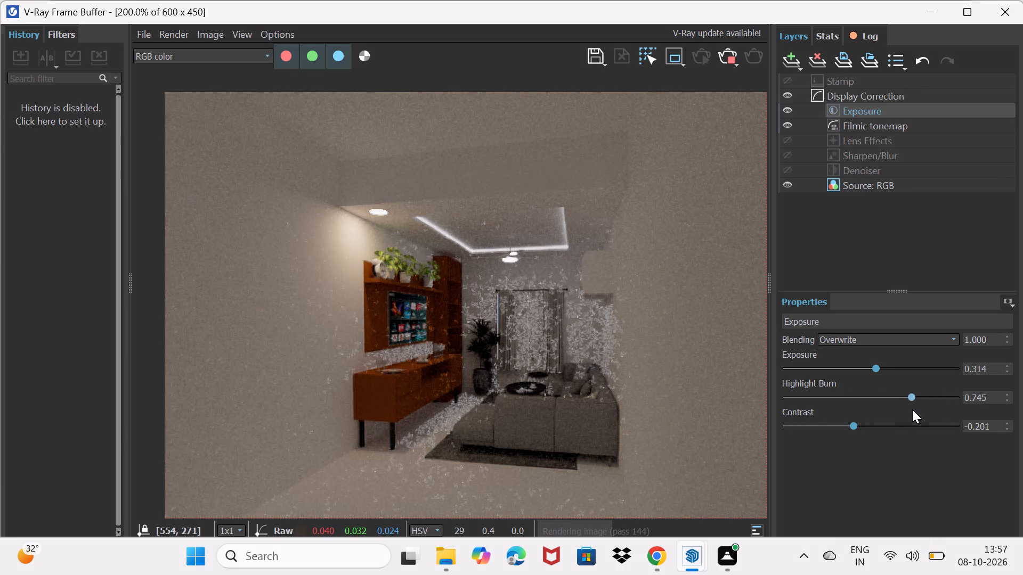
drag(912, 409, 896, 411)
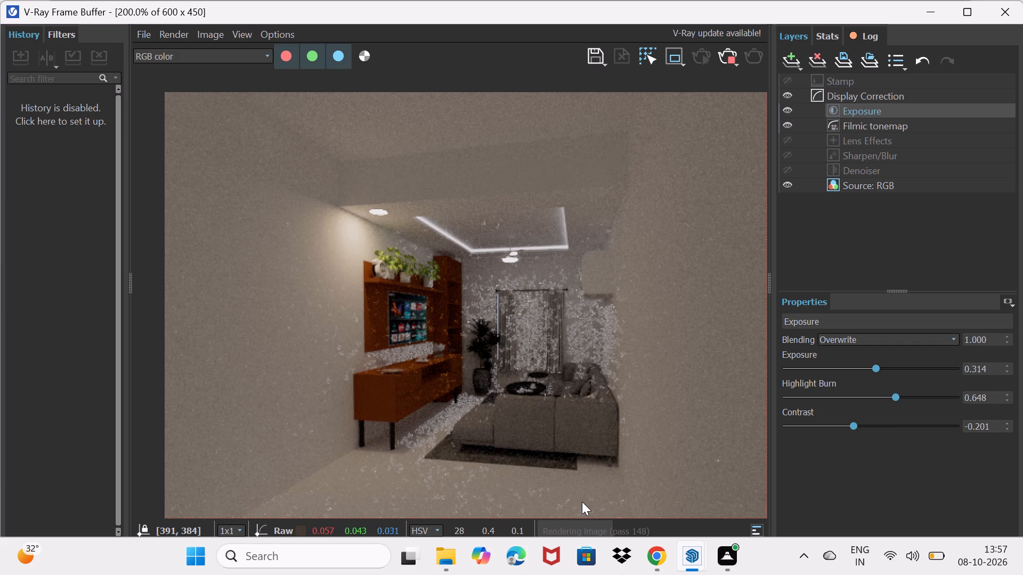
Add a second Filmic tonemap layer above the Exposure layer and set its shoulder strength to about 0.167.
click(789, 63)
click(822, 142)
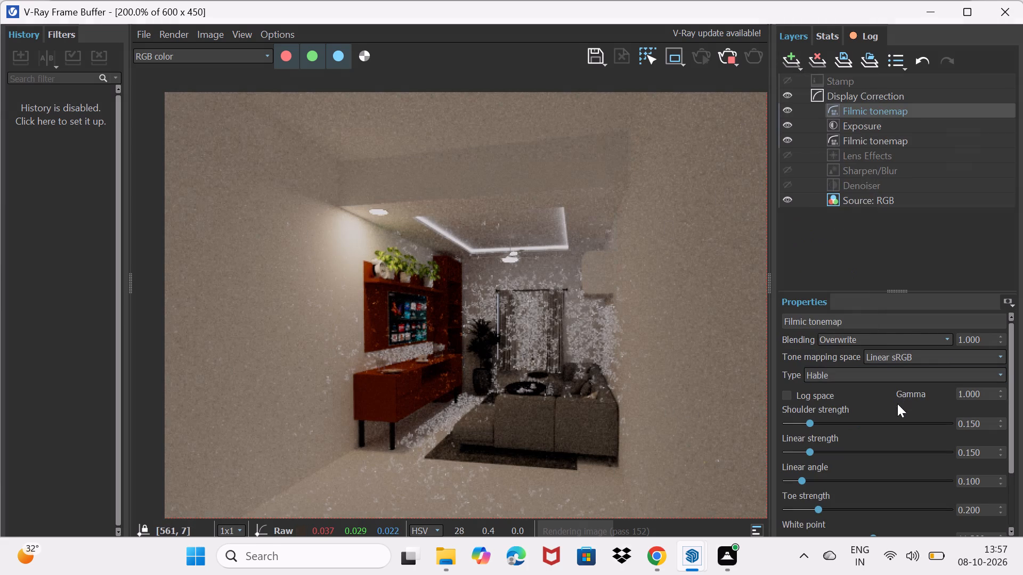
drag(811, 424, 830, 428)
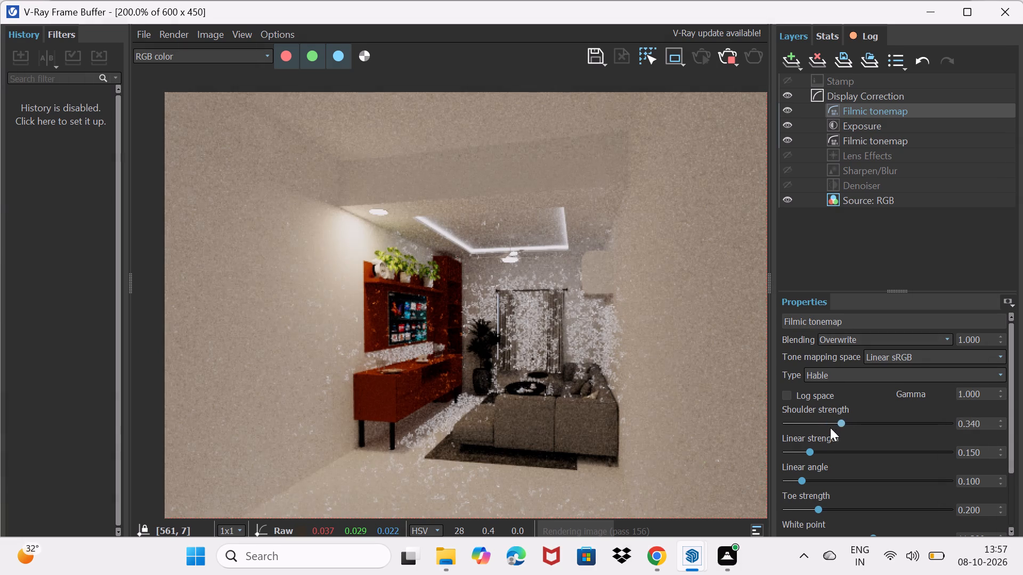
drag(830, 428, 813, 429)
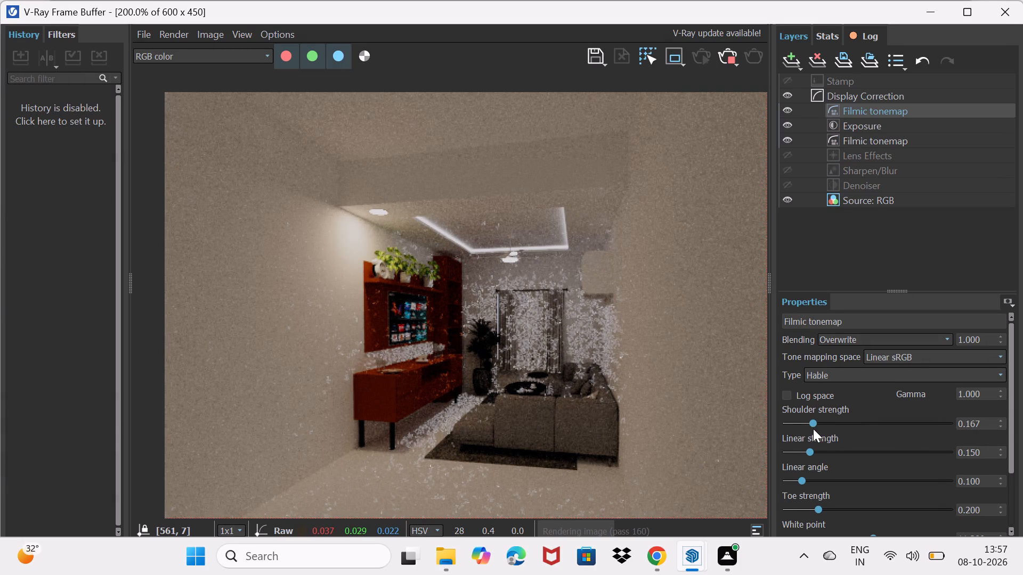
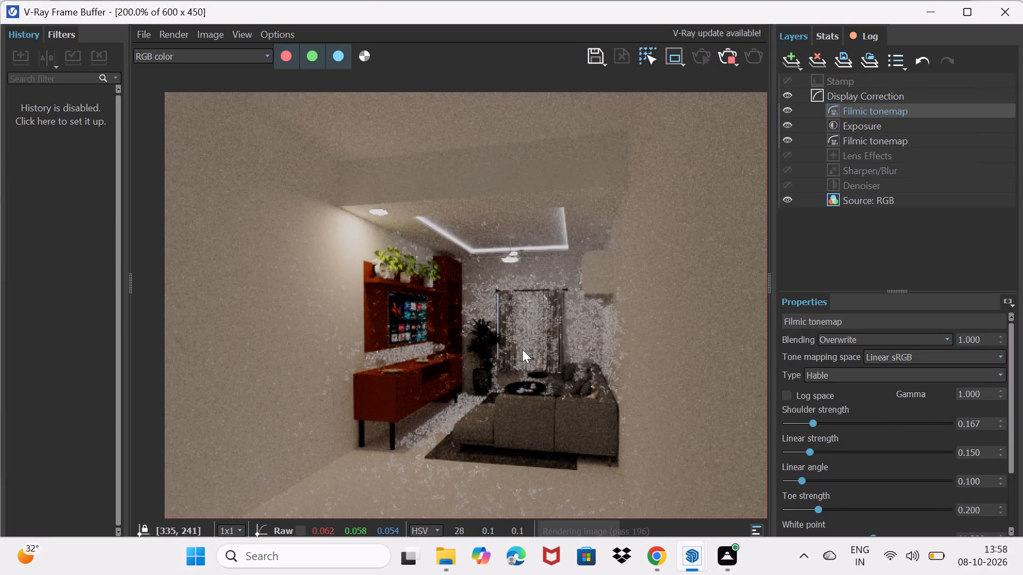
Examine the tonemapped living room render up close around the TV unit, curtained window and sofa.
scroll(514, 391, up, 1)
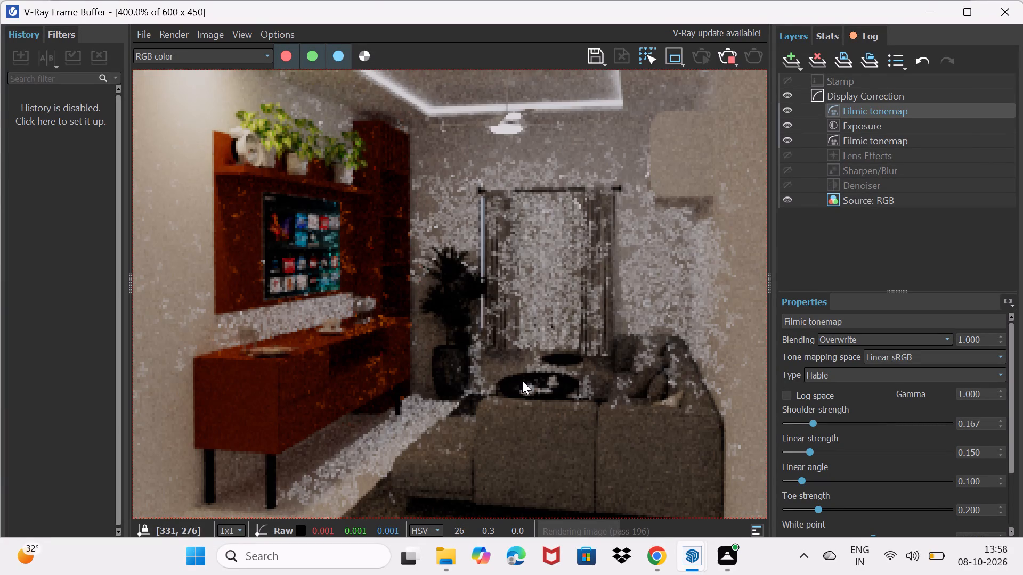
scroll(522, 381, down, 1)
middle_drag(522, 373, 493, 428)
scroll(470, 373, up, 1)
scroll(470, 373, down, 1)
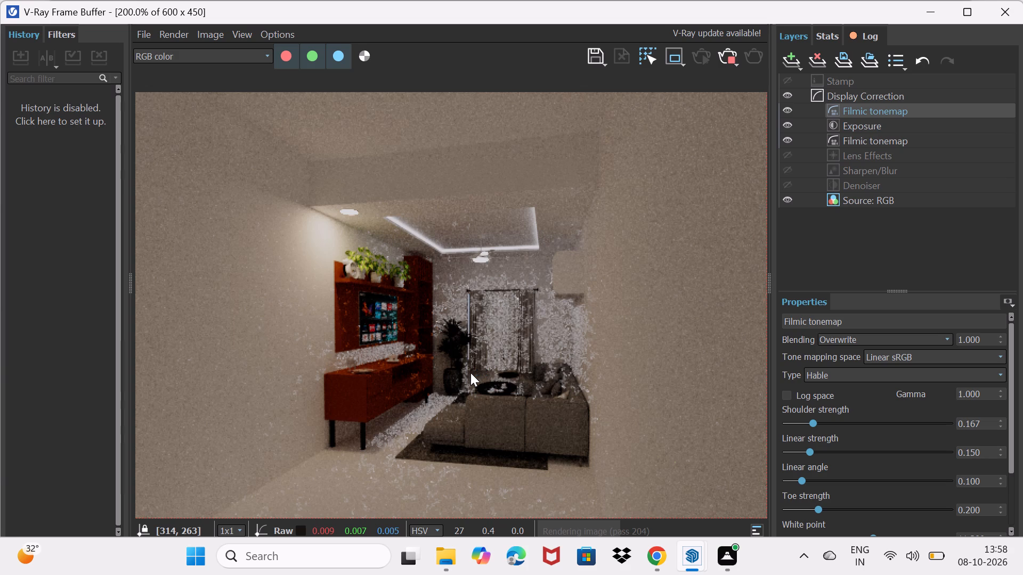
scroll(515, 360, up, 1)
scroll(515, 360, down, 1)
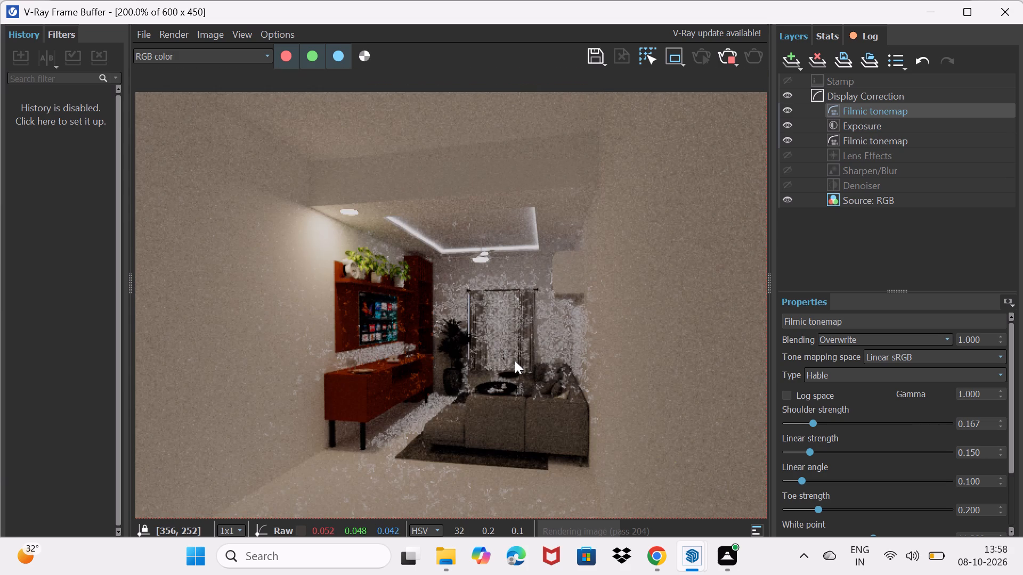